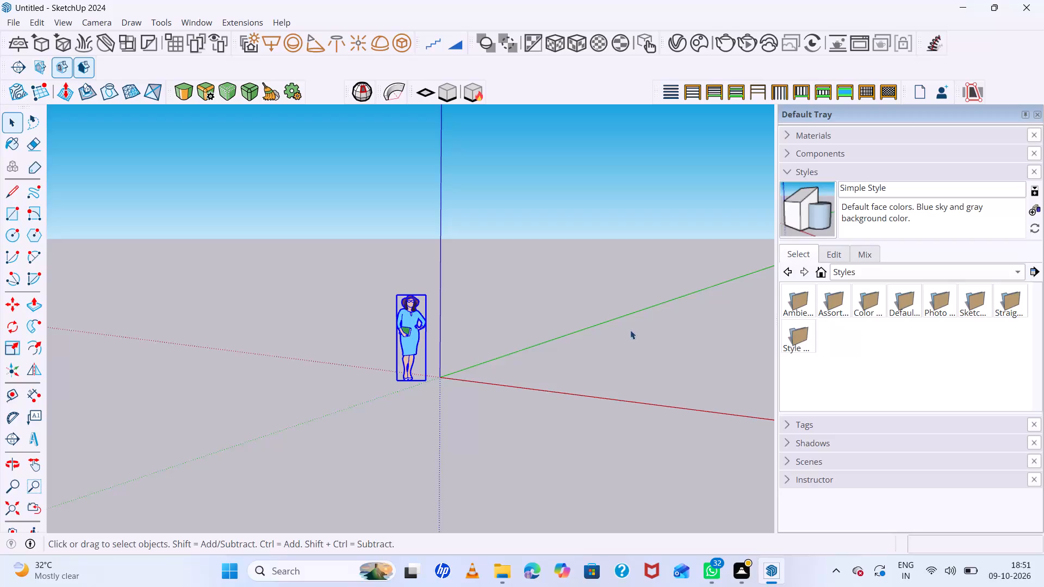
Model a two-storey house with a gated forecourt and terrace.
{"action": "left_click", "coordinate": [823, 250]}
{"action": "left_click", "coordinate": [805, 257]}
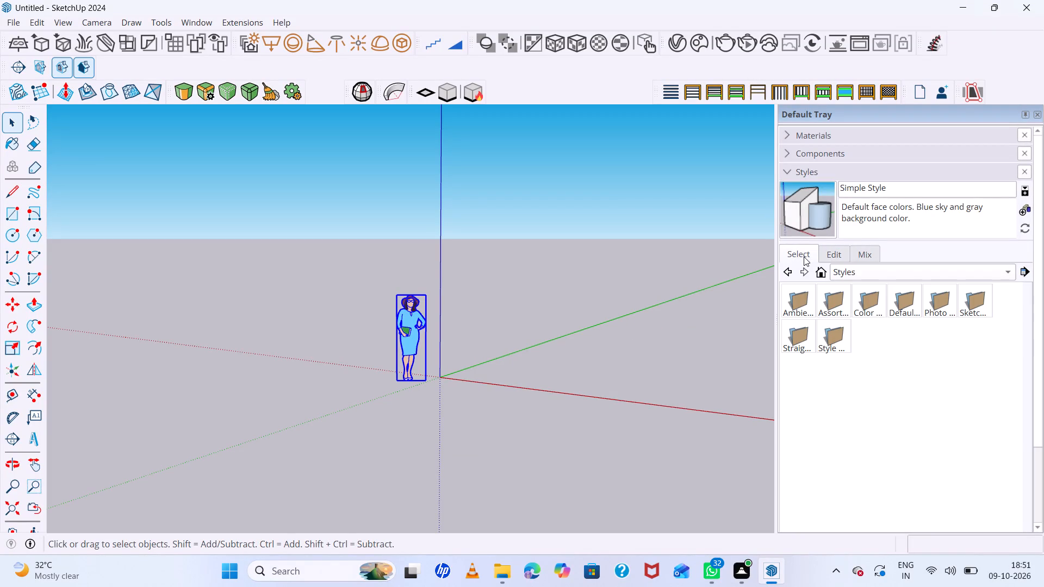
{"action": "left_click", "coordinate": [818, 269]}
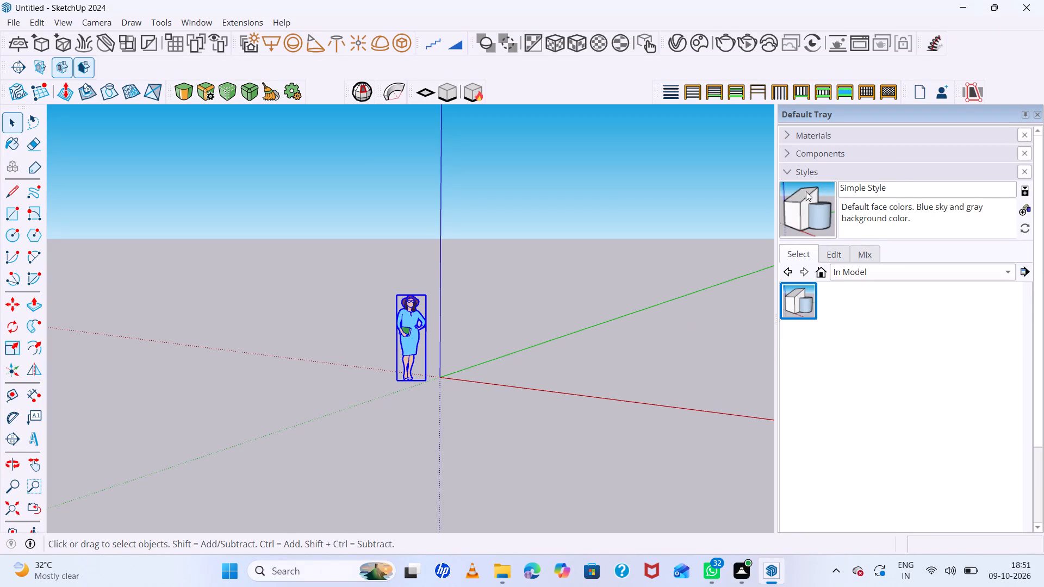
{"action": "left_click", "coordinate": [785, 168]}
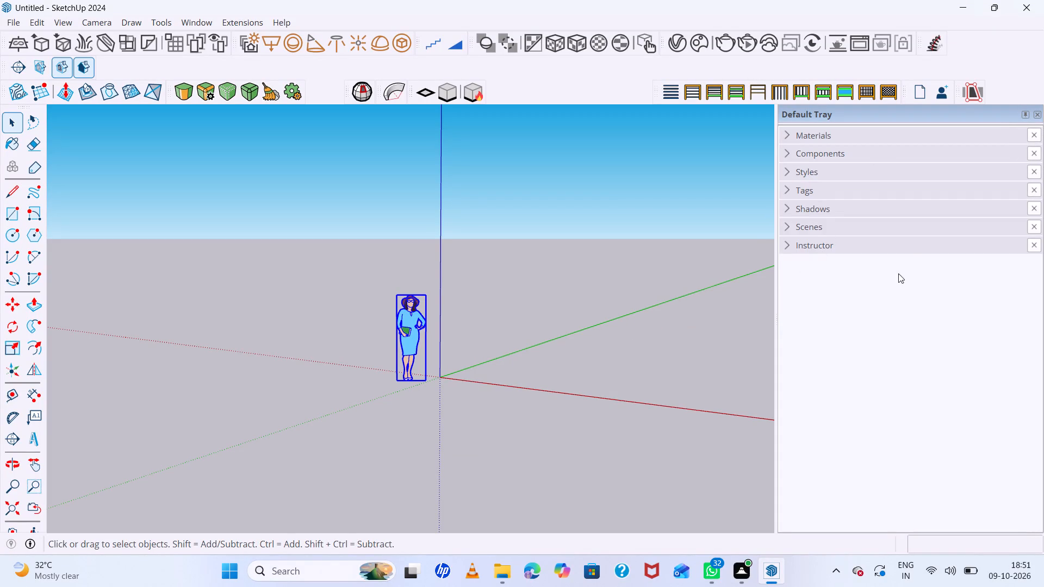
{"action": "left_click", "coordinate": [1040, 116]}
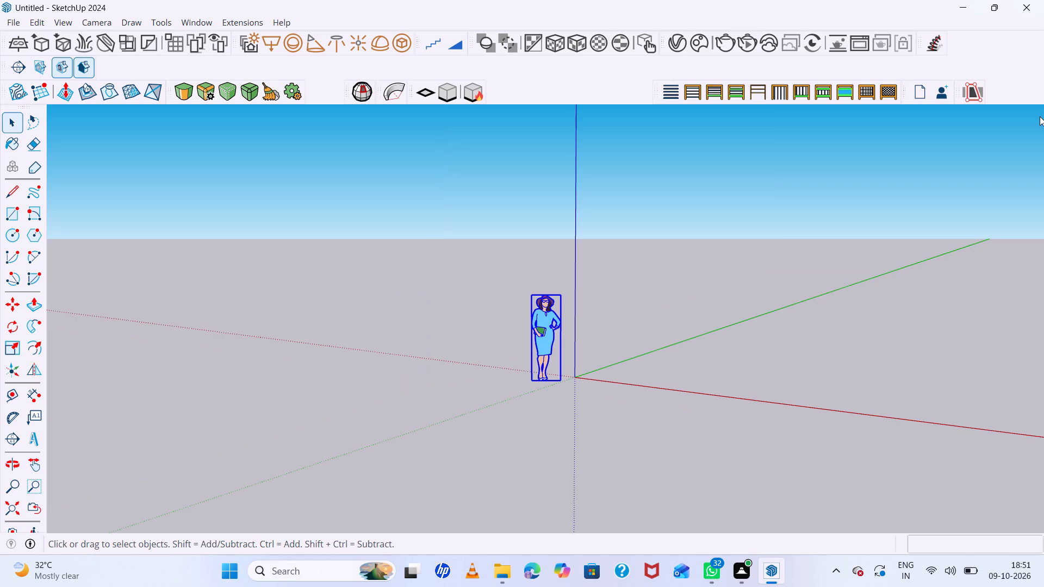
Delete all the materials stored in the model's In Model collection.
{"action": "key", "text": "b"}
{"action": "left_click", "coordinate": [816, 238]}
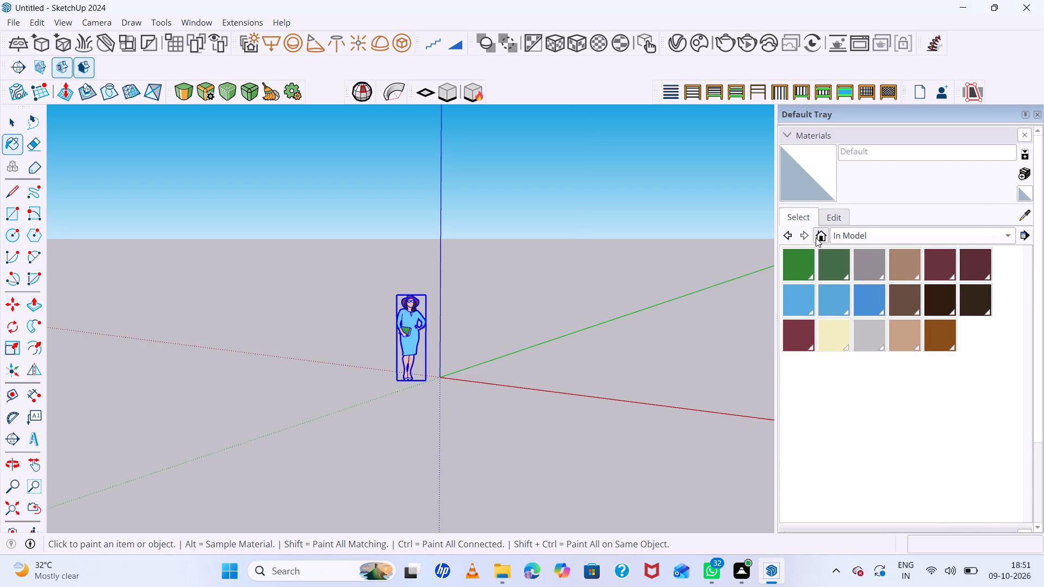
{"action": "left_click", "coordinate": [1026, 236]}
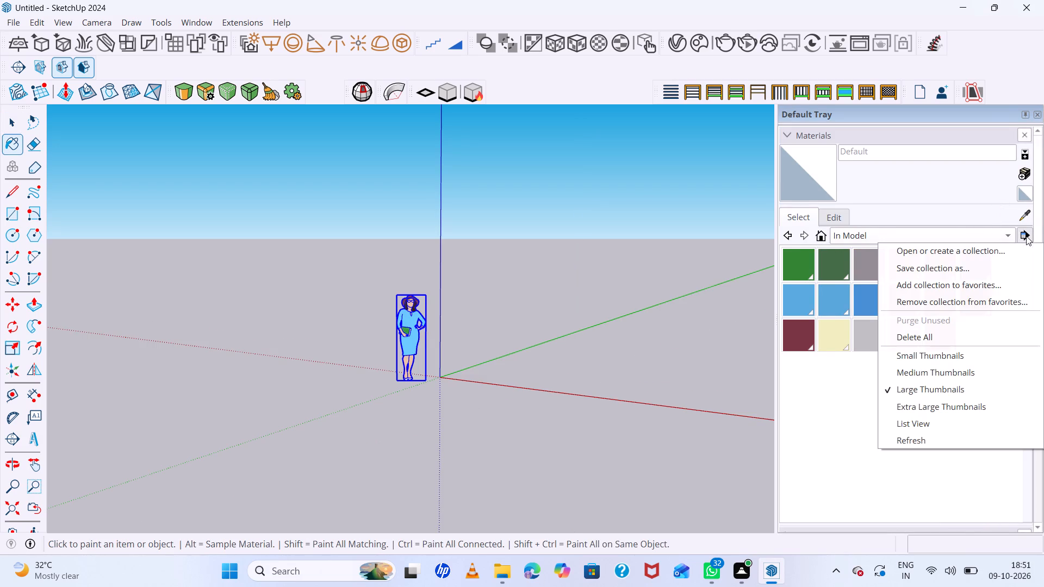
{"action": "left_click", "coordinate": [943, 338]}
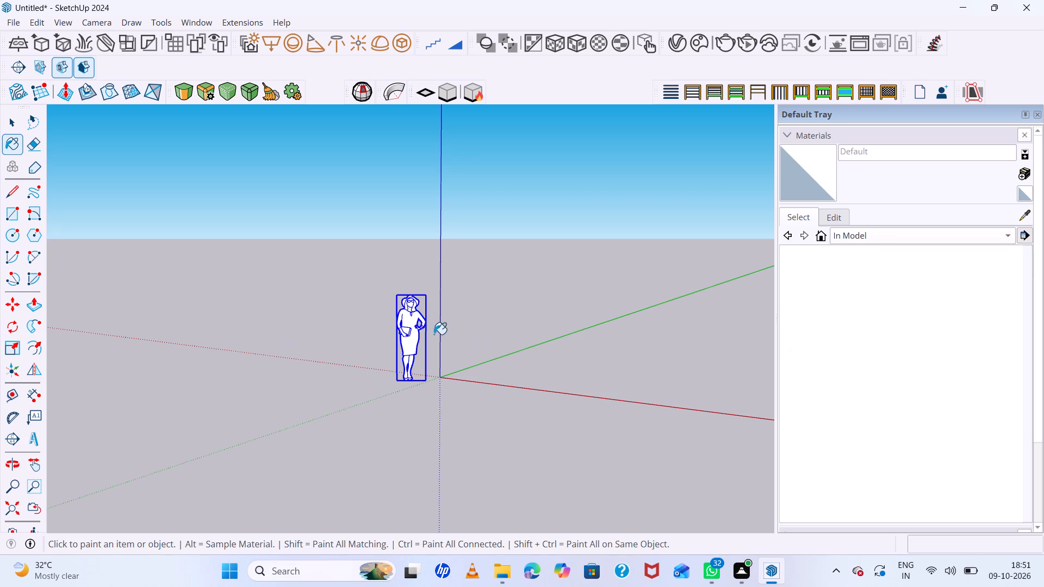
Delete the standing woman scale figure beside the origin.
{"action": "key", "text": "Delete"}
{"action": "key", "text": "Delete"}
{"action": "key", "text": "space"}
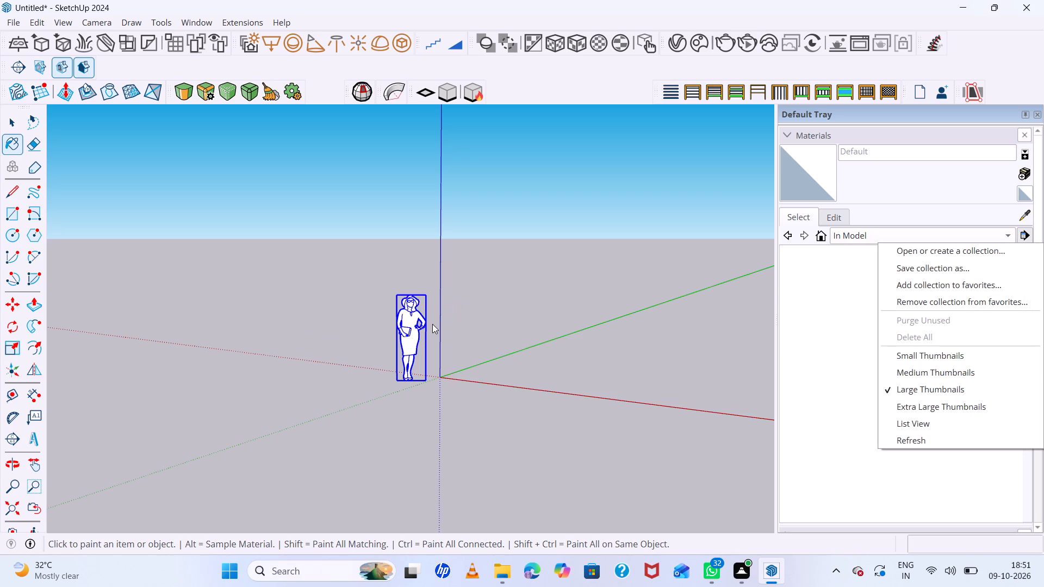
{"action": "key", "text": "Delete"}
{"action": "left_click", "coordinate": [498, 315]}
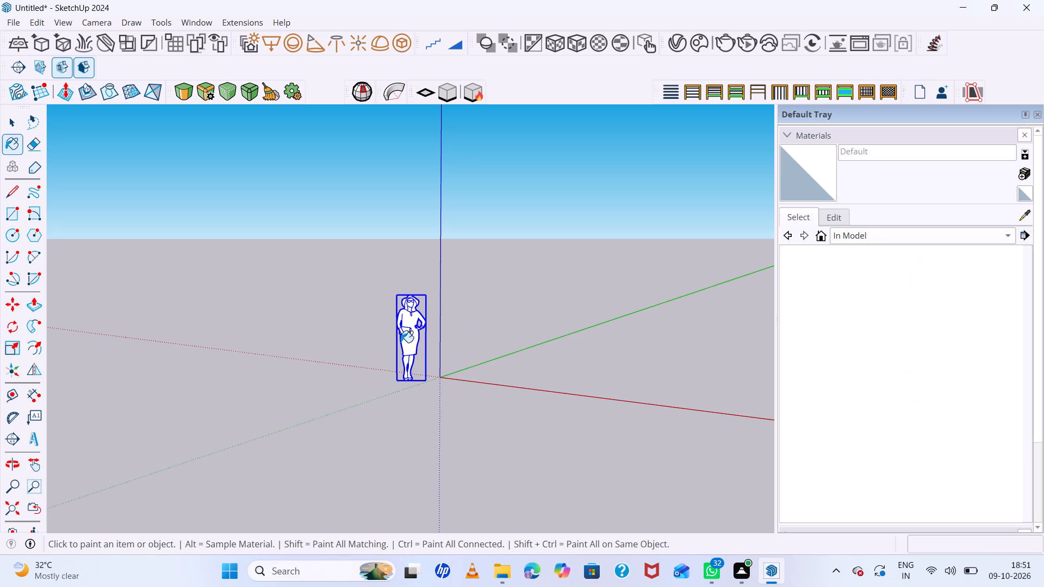
{"action": "key", "text": "space"}
{"action": "left_click", "coordinate": [412, 332]}
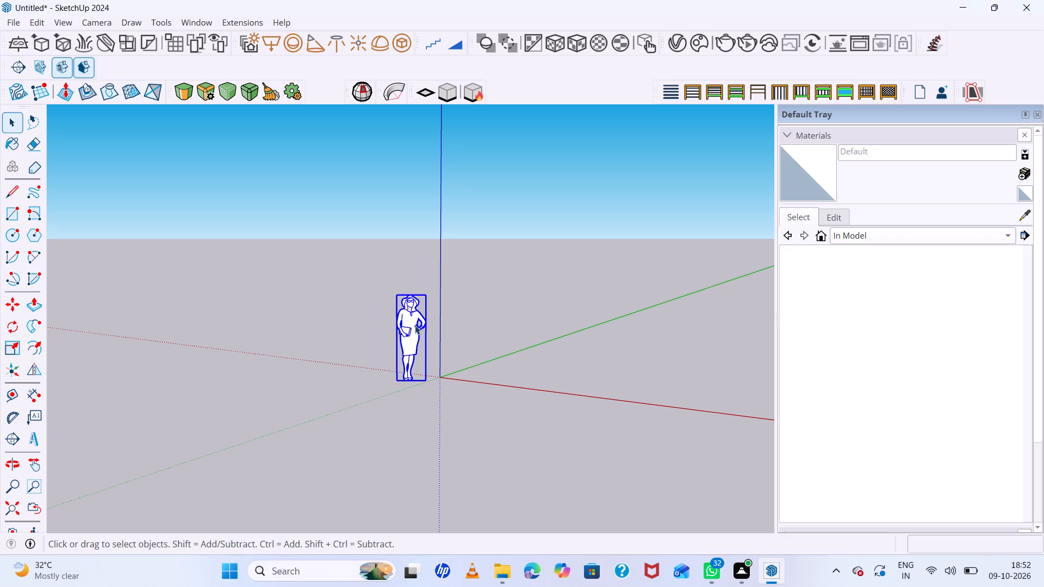
{"action": "key", "text": "Home"}
{"action": "key", "text": "Delete"}
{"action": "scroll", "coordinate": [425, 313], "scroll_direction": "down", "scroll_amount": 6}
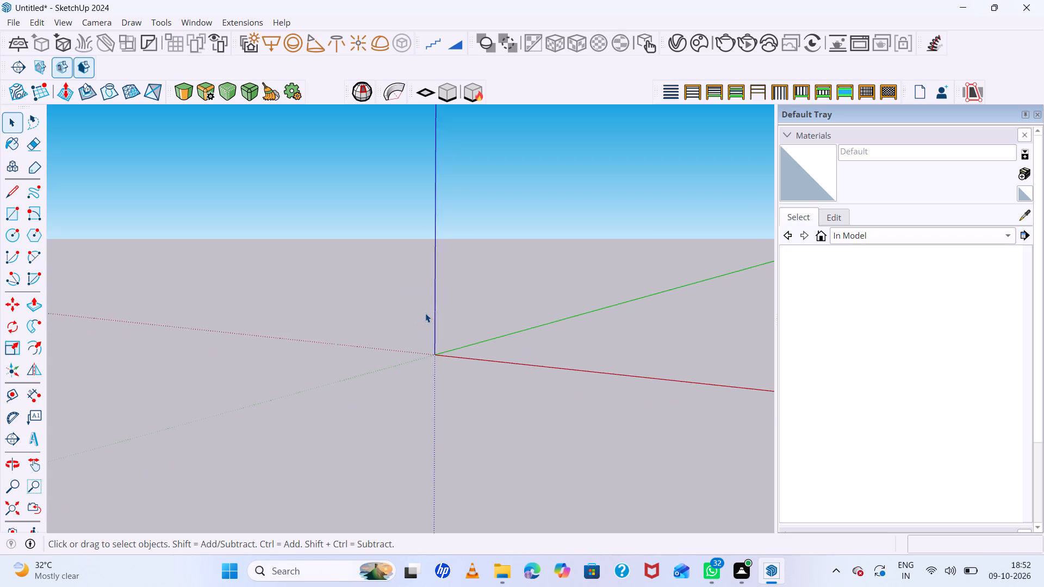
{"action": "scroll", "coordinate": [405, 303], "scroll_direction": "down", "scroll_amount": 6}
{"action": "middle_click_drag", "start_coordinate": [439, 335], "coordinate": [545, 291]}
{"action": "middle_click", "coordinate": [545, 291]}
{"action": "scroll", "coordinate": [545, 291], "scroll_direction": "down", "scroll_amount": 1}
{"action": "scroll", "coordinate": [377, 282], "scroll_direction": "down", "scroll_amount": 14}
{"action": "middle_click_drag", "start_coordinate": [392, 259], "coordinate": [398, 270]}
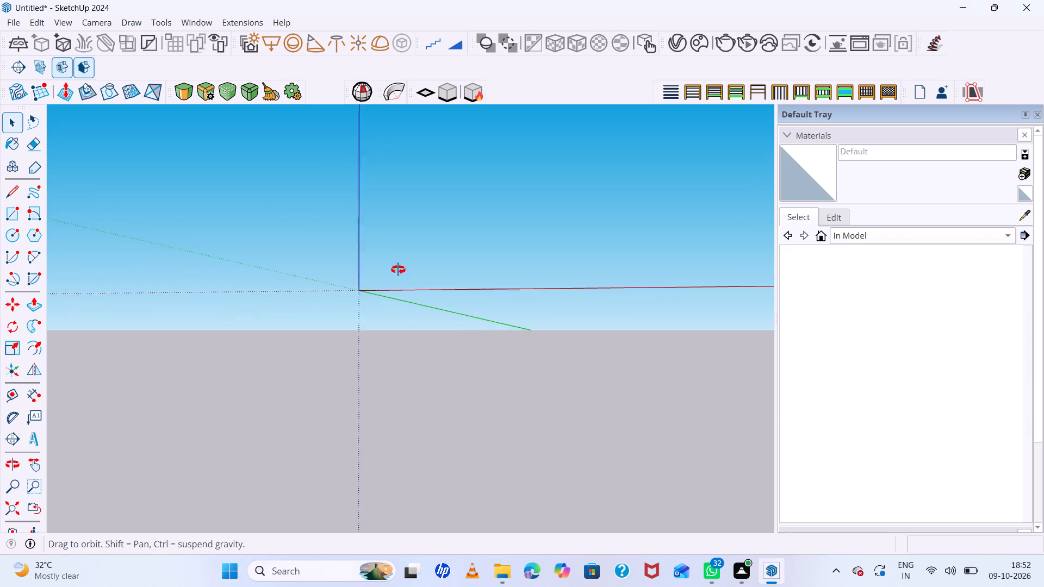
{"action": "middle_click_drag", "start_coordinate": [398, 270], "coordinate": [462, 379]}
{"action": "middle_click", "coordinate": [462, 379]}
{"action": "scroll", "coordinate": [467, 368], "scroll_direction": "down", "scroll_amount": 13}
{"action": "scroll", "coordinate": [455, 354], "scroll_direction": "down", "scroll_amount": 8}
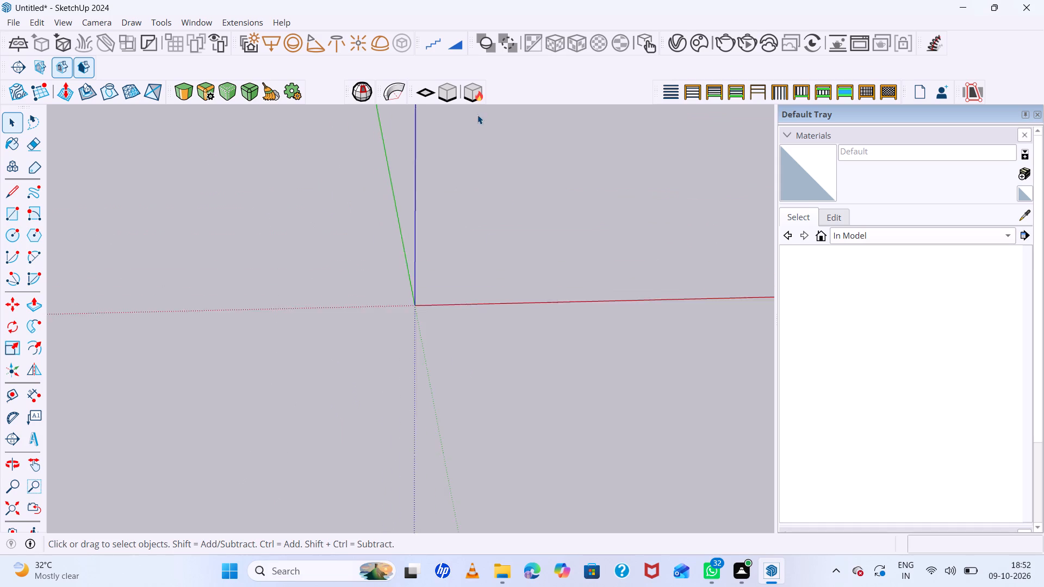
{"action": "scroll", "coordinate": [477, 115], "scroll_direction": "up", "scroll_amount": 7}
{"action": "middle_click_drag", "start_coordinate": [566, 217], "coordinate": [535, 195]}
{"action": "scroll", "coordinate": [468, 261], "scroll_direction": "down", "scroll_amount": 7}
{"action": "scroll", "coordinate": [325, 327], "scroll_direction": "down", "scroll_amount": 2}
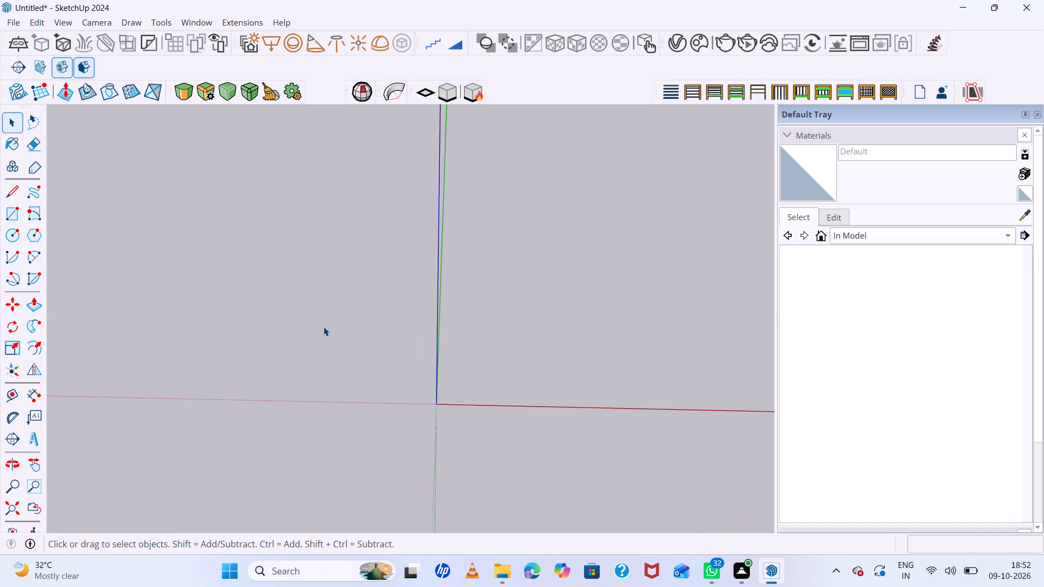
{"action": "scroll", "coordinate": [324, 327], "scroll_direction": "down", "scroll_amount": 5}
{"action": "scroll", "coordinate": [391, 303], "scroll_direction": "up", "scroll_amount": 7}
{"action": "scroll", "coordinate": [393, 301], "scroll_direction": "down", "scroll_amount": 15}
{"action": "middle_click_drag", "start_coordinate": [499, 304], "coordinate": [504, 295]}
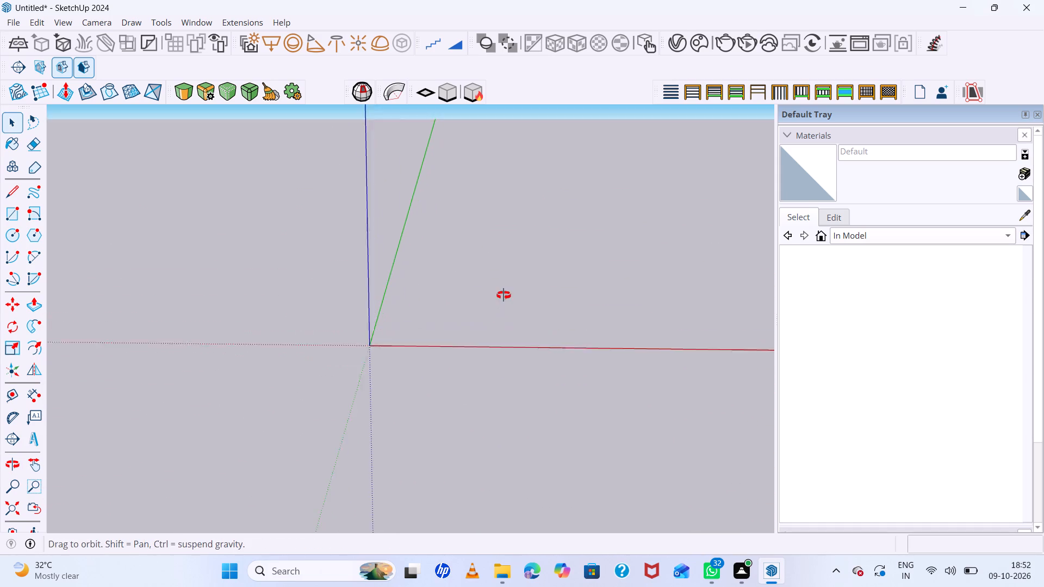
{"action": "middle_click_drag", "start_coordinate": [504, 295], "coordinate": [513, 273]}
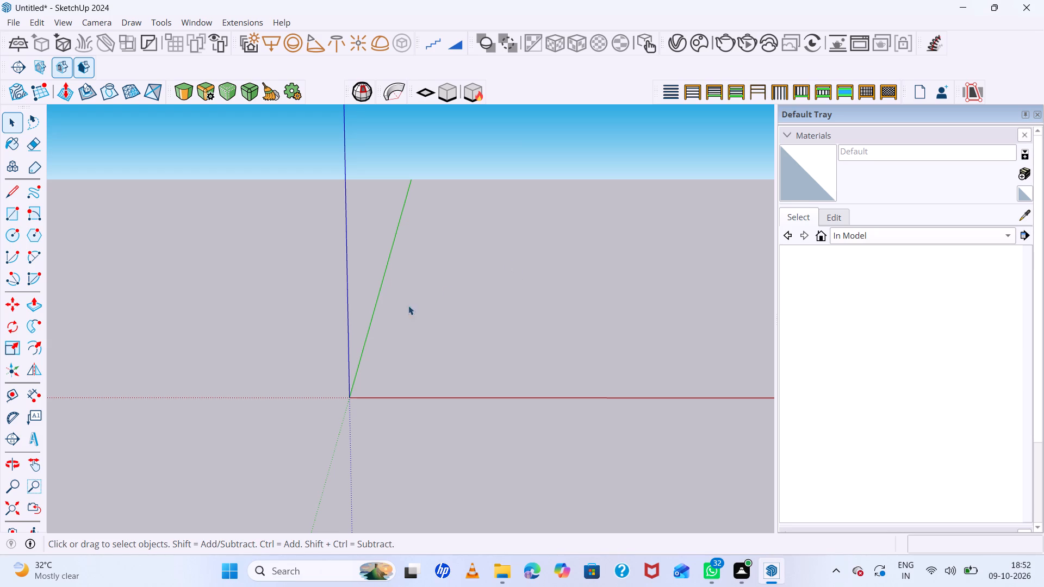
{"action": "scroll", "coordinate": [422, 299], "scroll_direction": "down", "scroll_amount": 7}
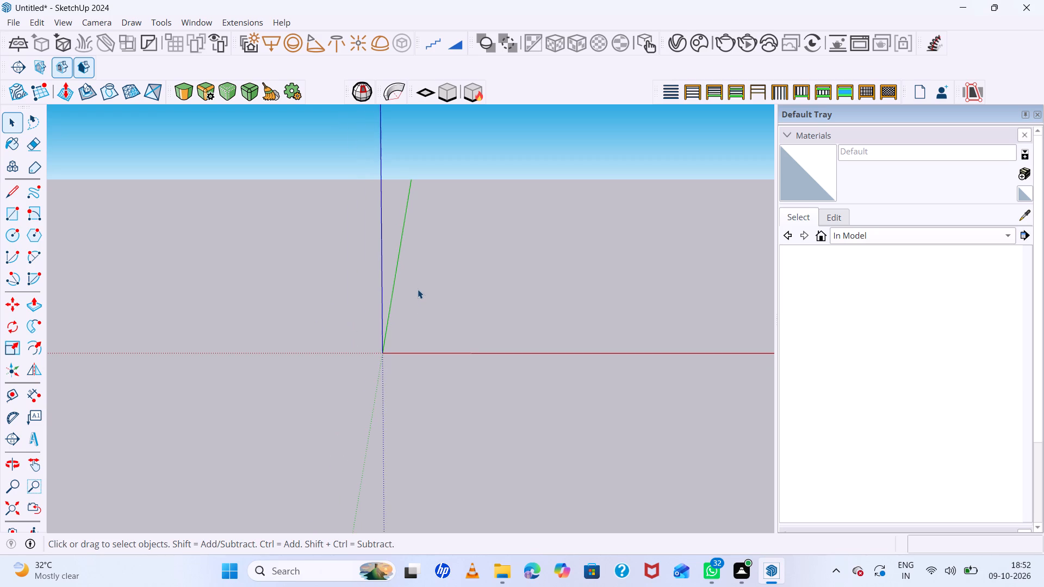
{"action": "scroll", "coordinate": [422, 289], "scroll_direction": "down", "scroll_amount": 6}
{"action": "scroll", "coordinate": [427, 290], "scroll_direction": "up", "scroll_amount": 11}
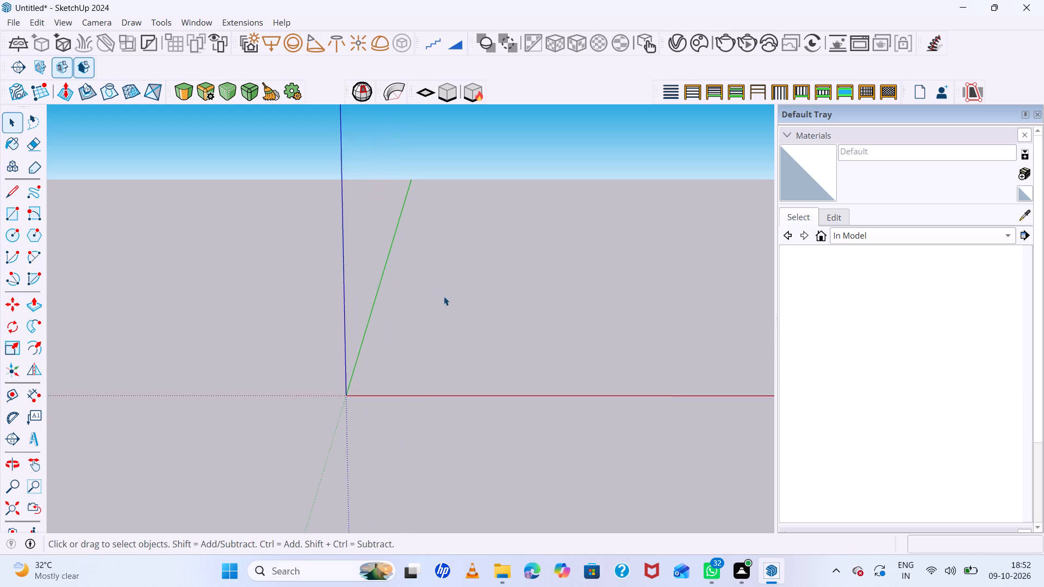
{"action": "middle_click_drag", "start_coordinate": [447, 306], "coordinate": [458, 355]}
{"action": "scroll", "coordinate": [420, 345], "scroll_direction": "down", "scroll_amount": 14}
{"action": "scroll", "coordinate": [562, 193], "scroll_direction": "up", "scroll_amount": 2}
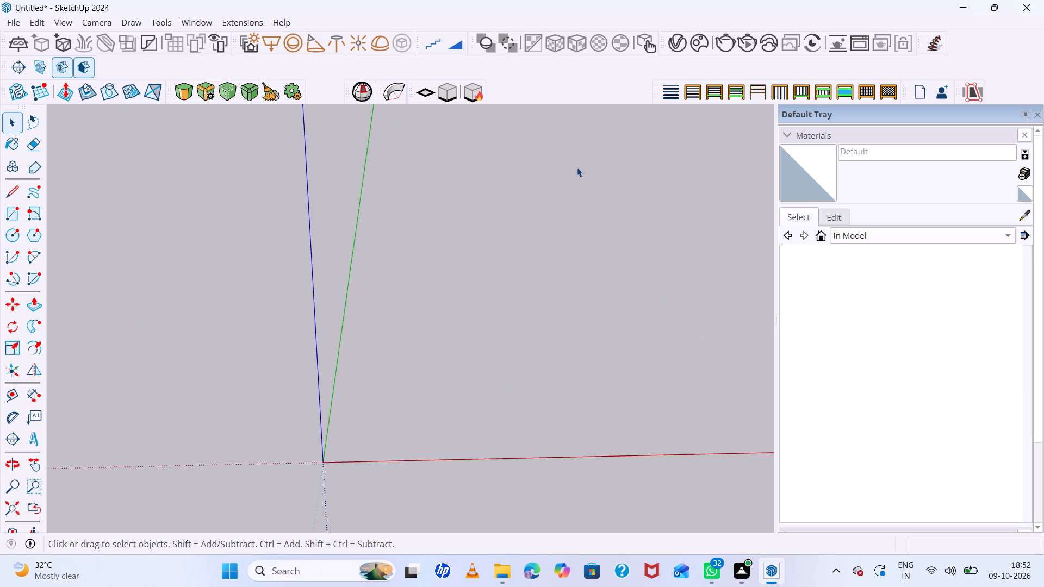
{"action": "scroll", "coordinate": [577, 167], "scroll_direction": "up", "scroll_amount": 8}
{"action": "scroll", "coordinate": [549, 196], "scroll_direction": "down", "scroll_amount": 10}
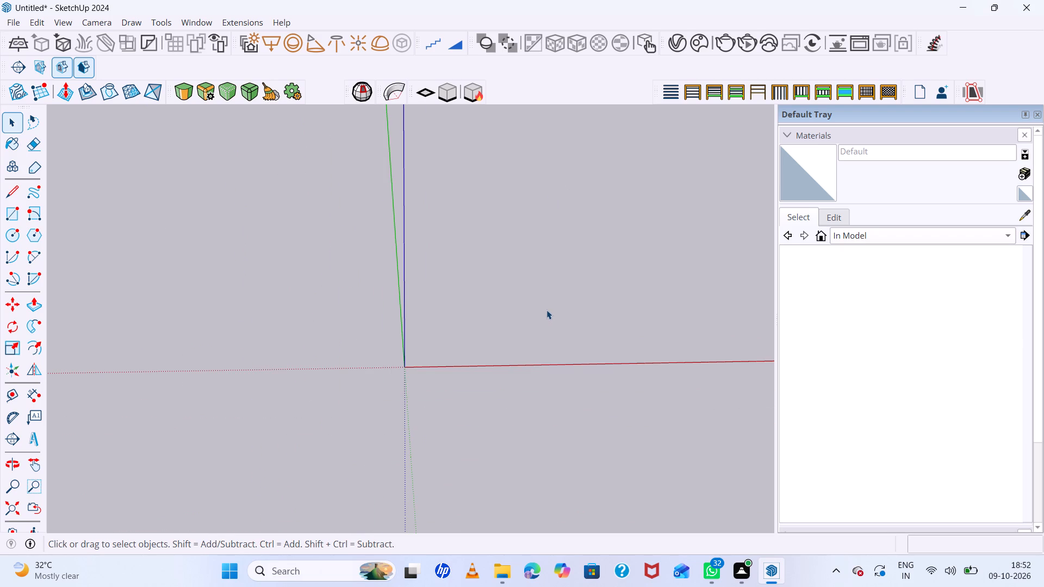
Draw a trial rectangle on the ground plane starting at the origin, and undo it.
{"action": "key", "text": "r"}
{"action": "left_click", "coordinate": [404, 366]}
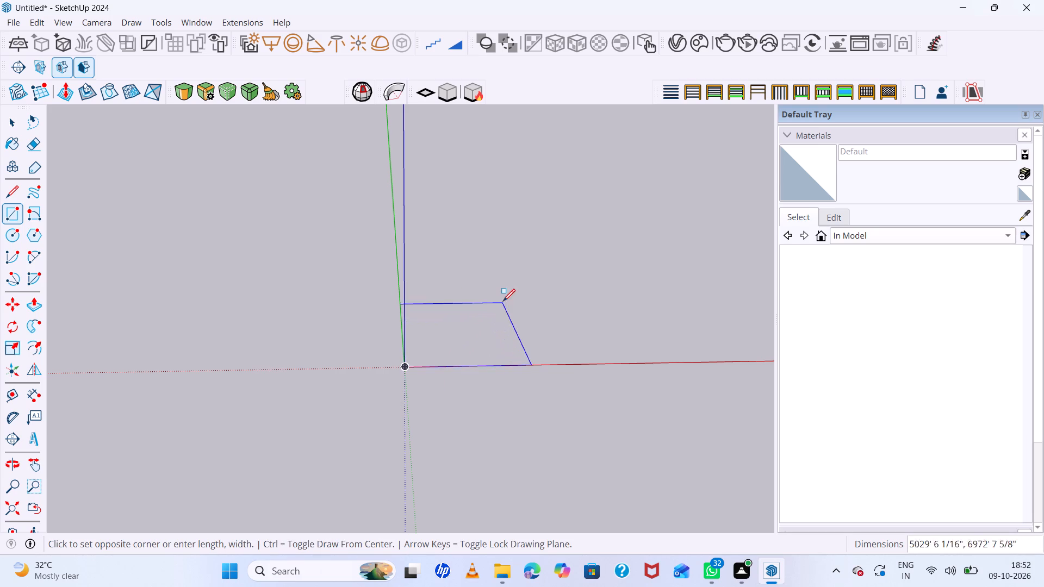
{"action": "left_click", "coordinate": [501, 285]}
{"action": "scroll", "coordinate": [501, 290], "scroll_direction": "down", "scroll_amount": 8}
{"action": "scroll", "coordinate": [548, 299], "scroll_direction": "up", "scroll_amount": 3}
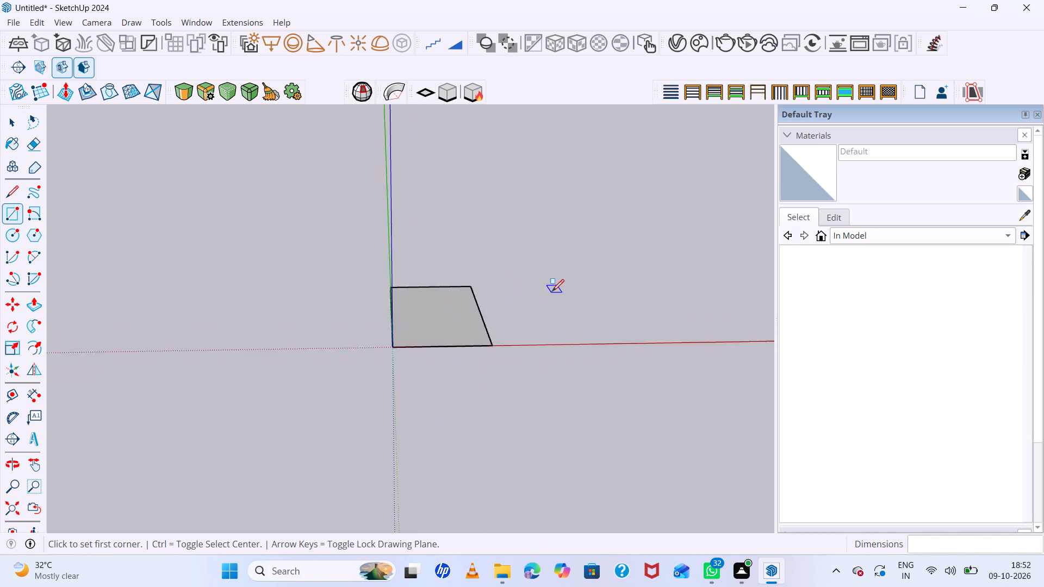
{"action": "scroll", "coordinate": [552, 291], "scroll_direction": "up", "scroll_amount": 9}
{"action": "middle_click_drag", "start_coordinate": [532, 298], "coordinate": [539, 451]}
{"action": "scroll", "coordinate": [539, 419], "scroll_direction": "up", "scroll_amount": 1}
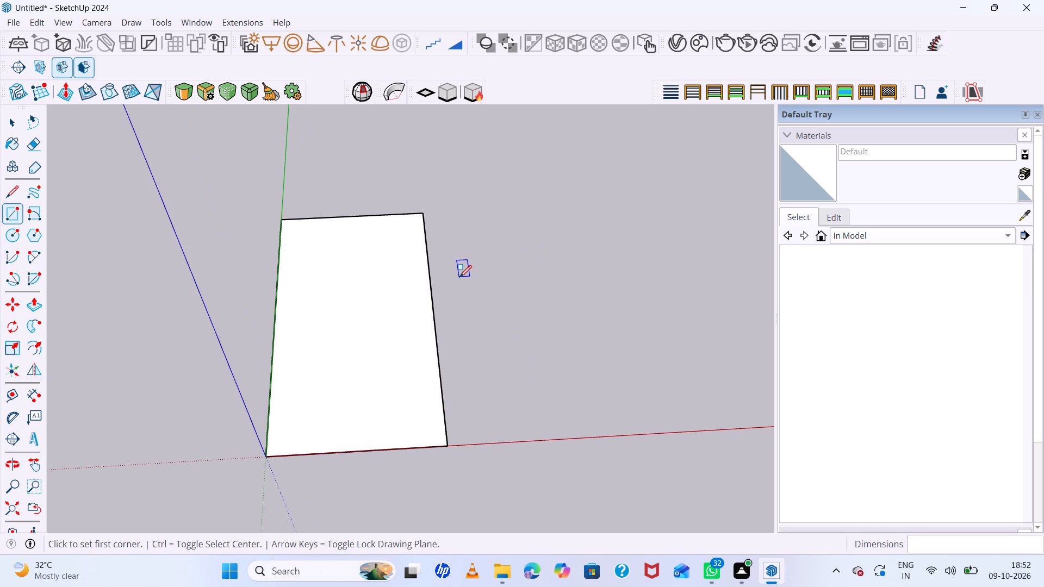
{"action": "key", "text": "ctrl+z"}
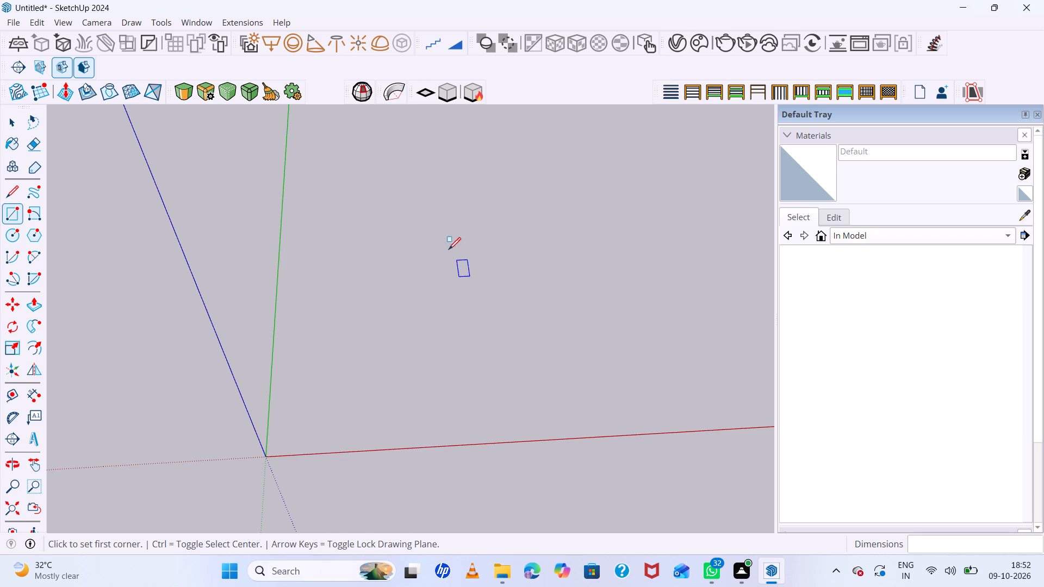
Draw a rectangle on the ground plane from the origin, about 2780' by 3196', along the red and green axes.
{"action": "left_click", "coordinate": [274, 454]}
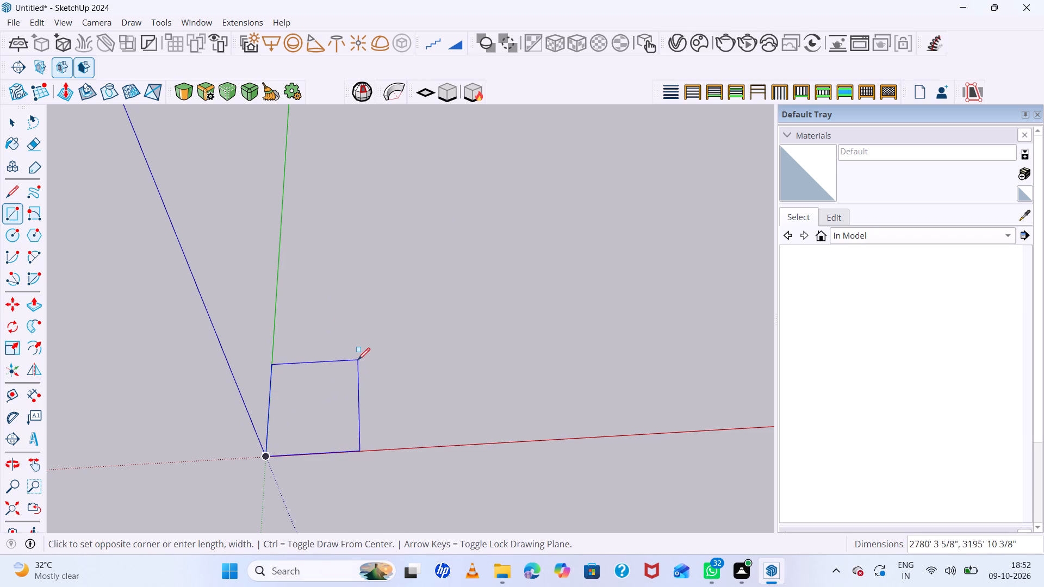
{"action": "left_click", "coordinate": [358, 360]}
{"action": "scroll", "coordinate": [414, 422], "scroll_direction": "down", "scroll_amount": 7}
{"action": "scroll", "coordinate": [384, 420], "scroll_direction": "up", "scroll_amount": 12}
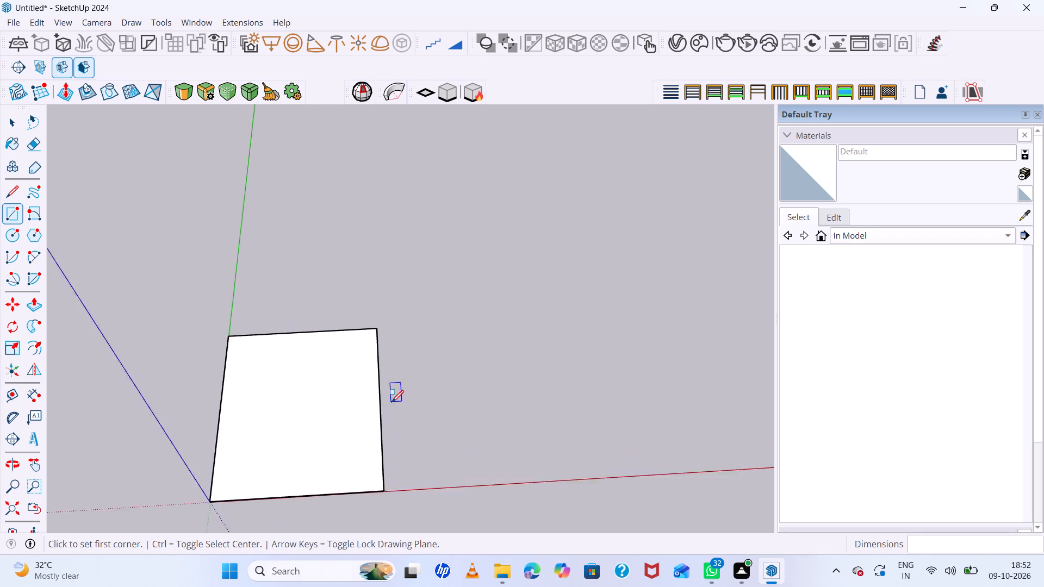
{"action": "scroll", "coordinate": [391, 402], "scroll_direction": "up", "scroll_amount": 1}
{"action": "key", "text": "space"}
{"action": "key", "text": "space"}
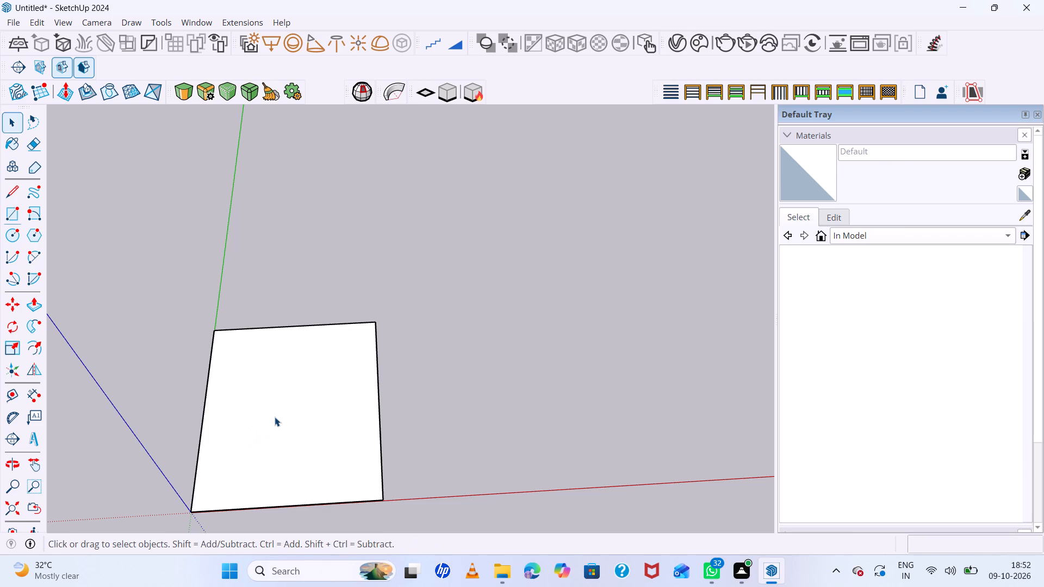
Offset the ground rectangle's edges outward by about 126' to form a border around it.
{"action": "double_click", "coordinate": [272, 416]}
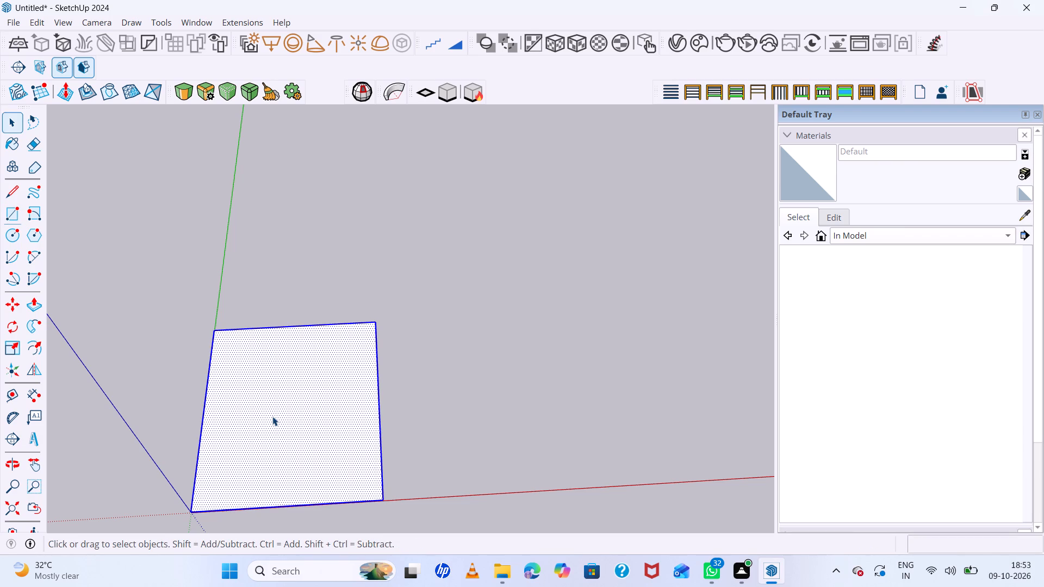
{"action": "key", "text": "f"}
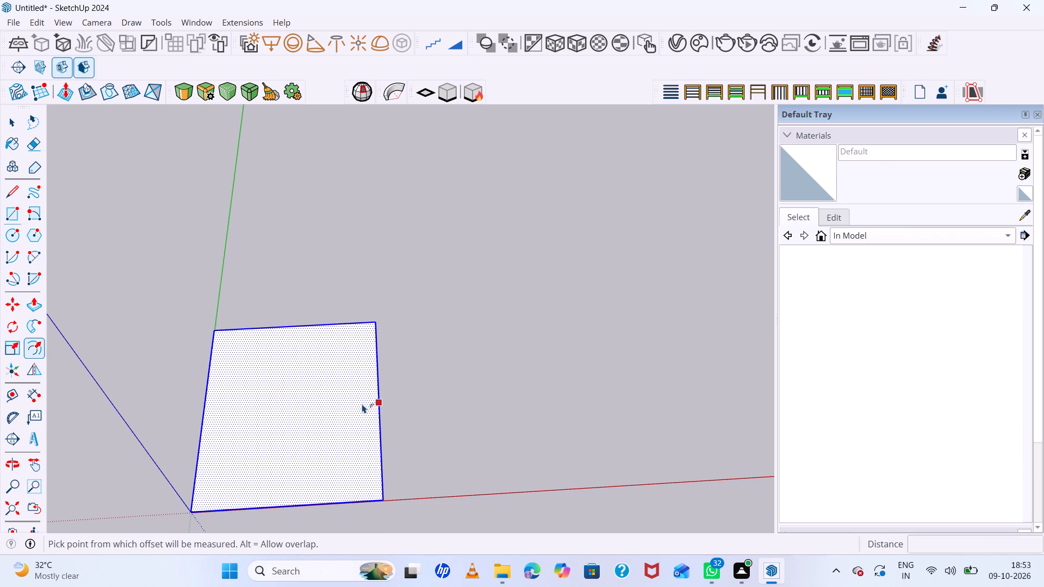
{"action": "left_click", "coordinate": [364, 403]}
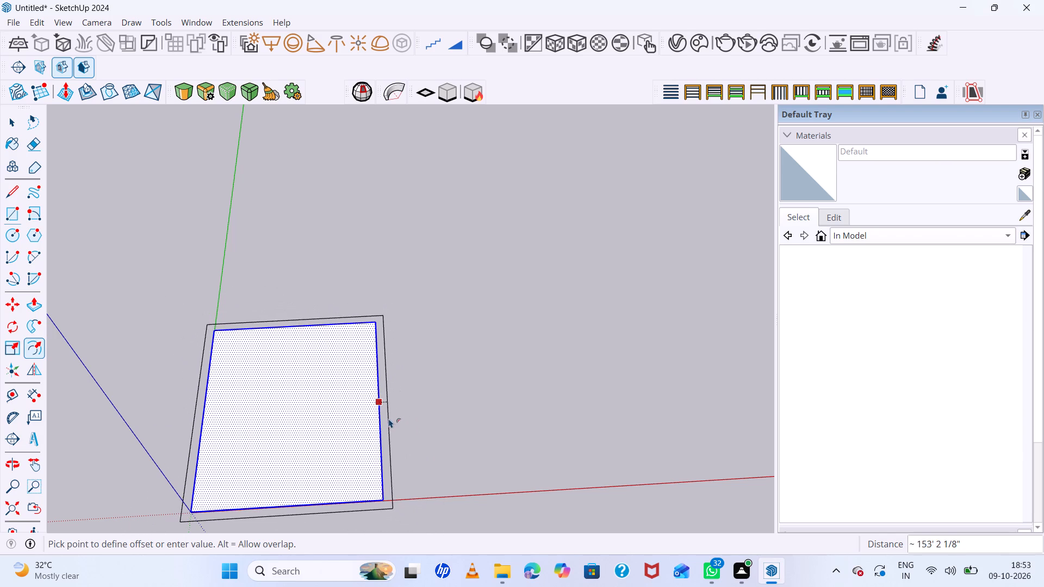
{"action": "left_click", "coordinate": [388, 420]}
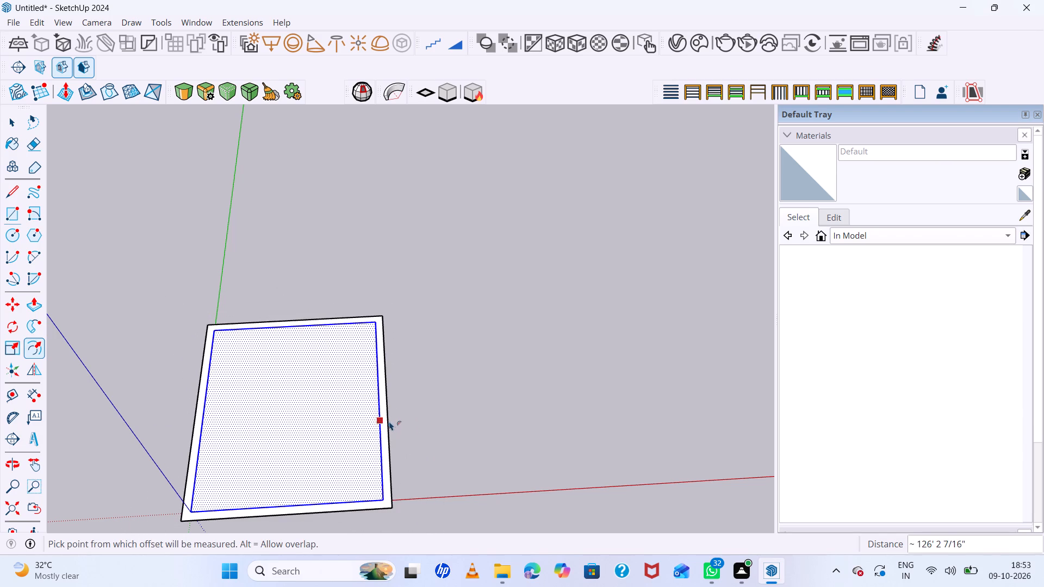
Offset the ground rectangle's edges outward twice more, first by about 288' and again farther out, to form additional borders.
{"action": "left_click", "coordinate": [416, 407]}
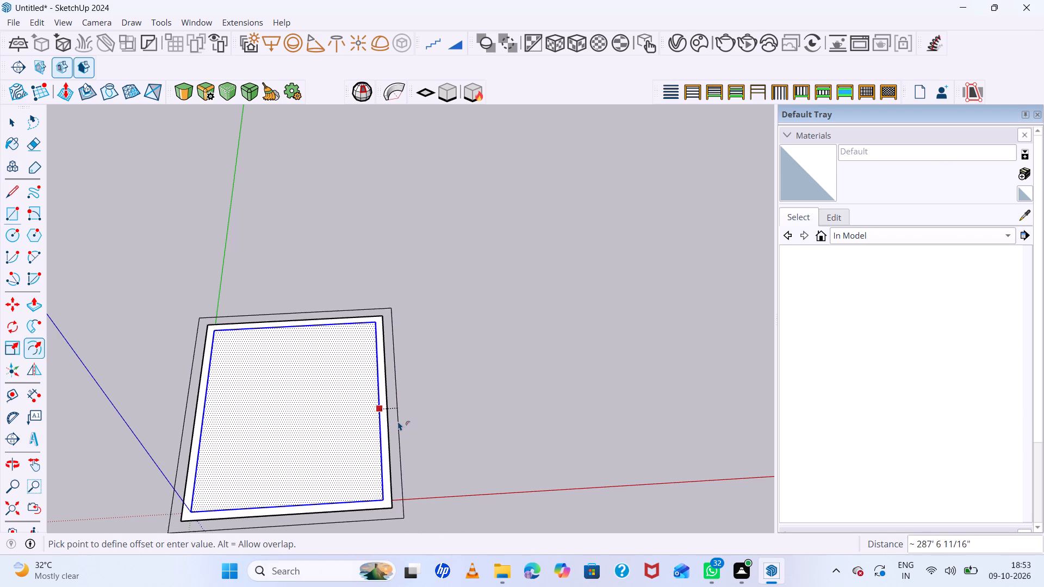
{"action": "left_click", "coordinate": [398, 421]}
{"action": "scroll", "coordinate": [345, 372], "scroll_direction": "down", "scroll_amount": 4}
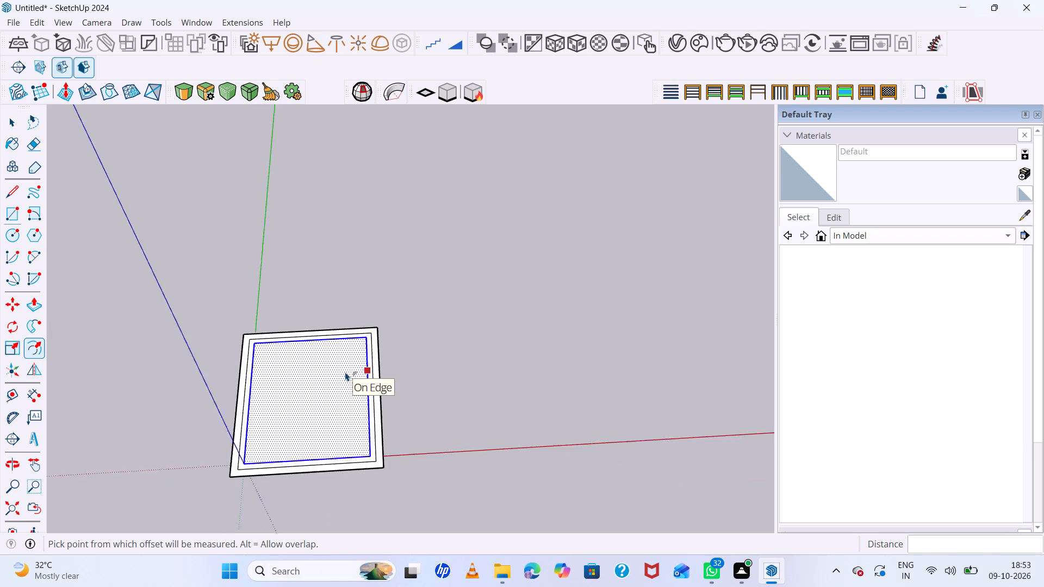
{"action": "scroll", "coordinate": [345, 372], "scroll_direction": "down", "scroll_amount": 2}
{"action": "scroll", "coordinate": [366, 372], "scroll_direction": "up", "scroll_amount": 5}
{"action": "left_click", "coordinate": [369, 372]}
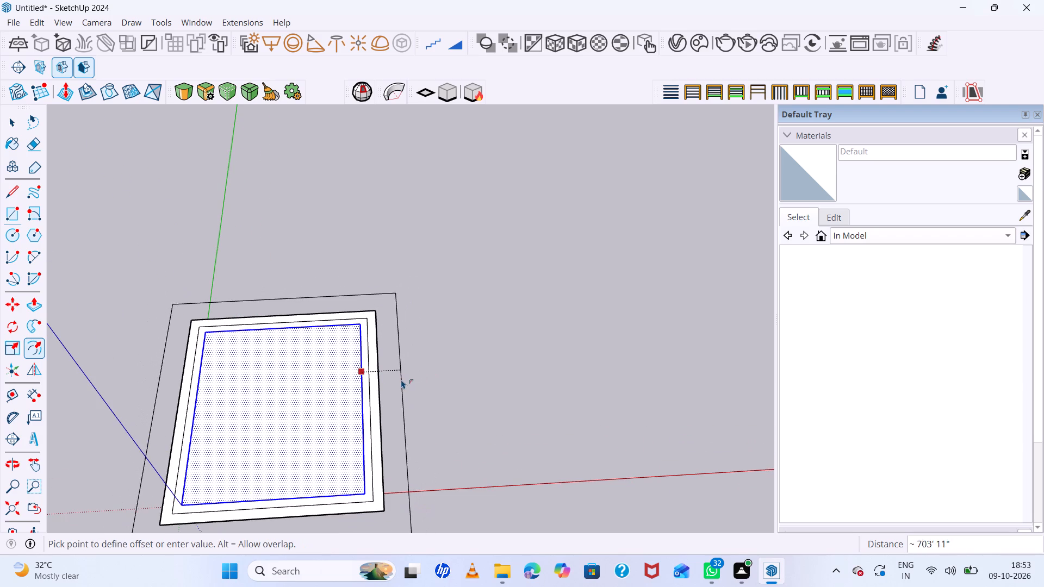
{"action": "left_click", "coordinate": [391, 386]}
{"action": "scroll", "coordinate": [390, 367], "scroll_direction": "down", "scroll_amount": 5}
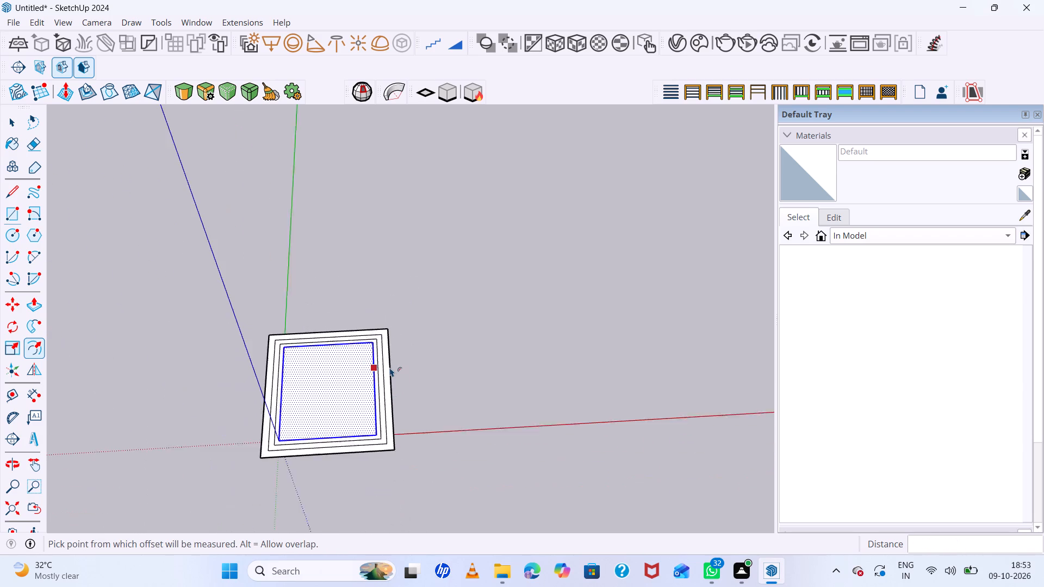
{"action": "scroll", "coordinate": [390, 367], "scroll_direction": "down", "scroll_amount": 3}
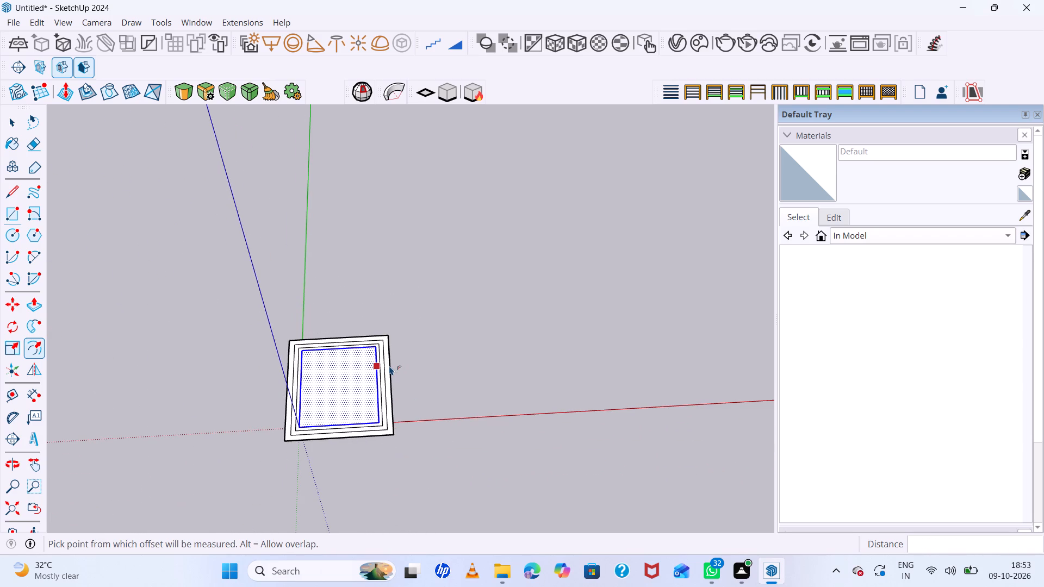
Undo the three border offsets and delete the ground rectangle at the origin.
{"action": "key", "text": "ctrl+z"}
{"action": "key", "text": "ctrl+z"}
{"action": "key", "text": "ctrl+z"}
{"action": "key", "text": "z"}
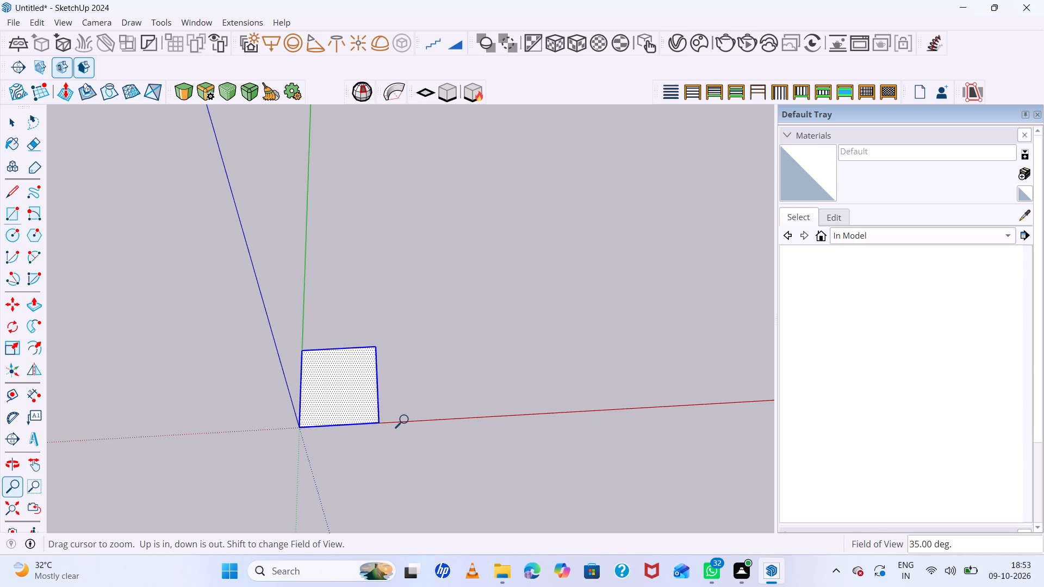
{"action": "key", "text": "Delete"}
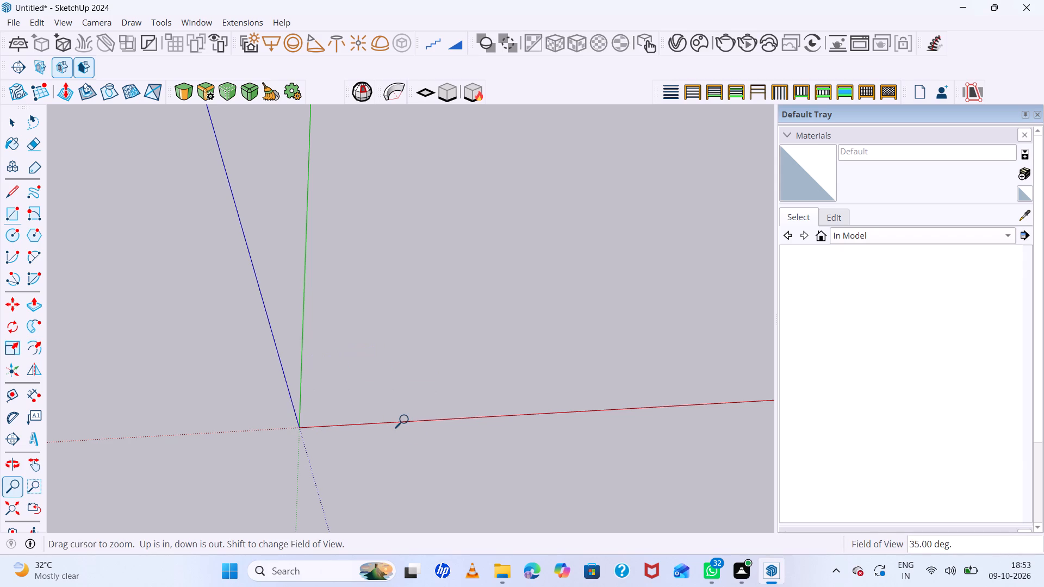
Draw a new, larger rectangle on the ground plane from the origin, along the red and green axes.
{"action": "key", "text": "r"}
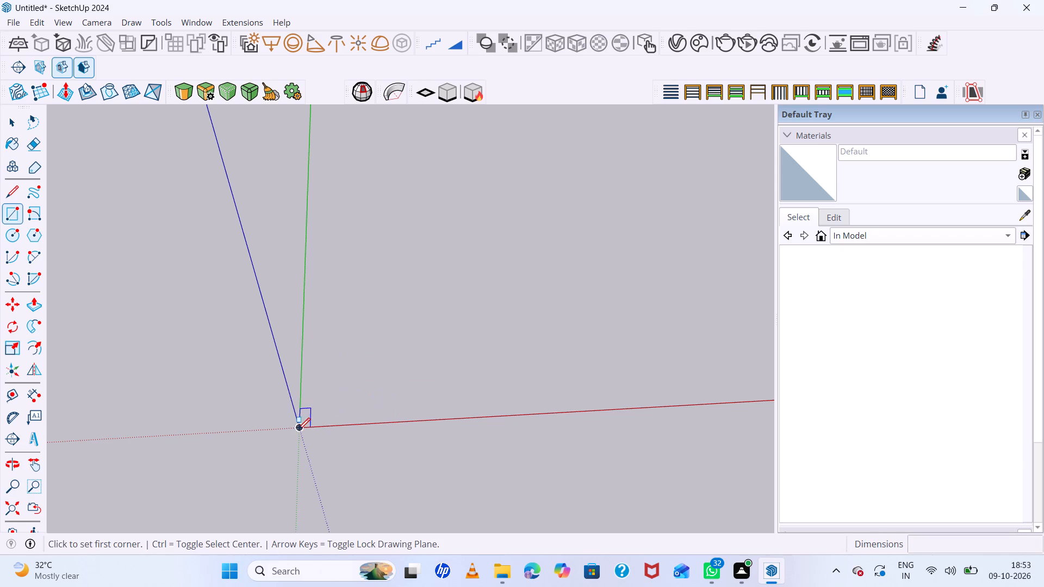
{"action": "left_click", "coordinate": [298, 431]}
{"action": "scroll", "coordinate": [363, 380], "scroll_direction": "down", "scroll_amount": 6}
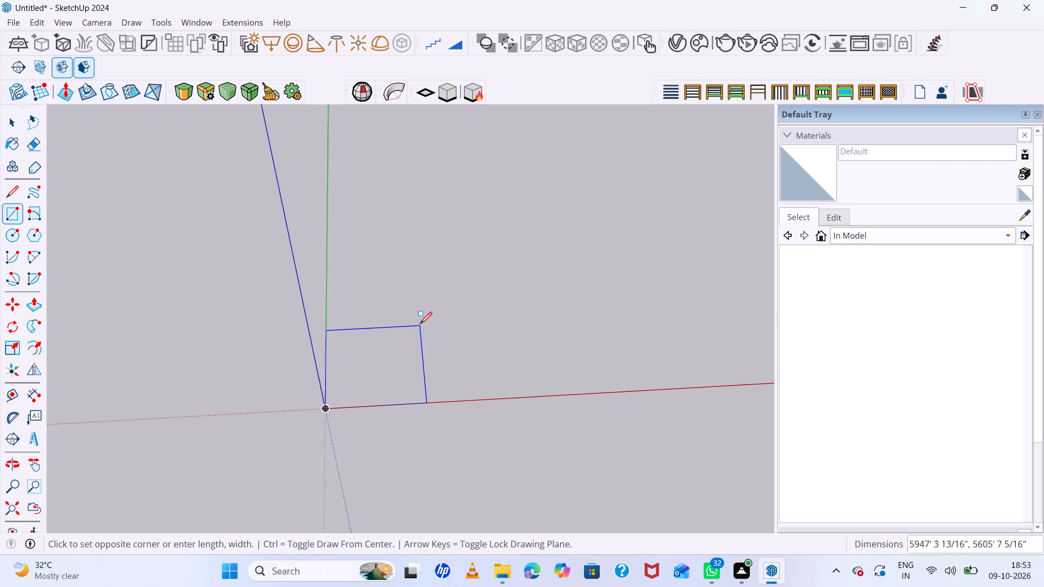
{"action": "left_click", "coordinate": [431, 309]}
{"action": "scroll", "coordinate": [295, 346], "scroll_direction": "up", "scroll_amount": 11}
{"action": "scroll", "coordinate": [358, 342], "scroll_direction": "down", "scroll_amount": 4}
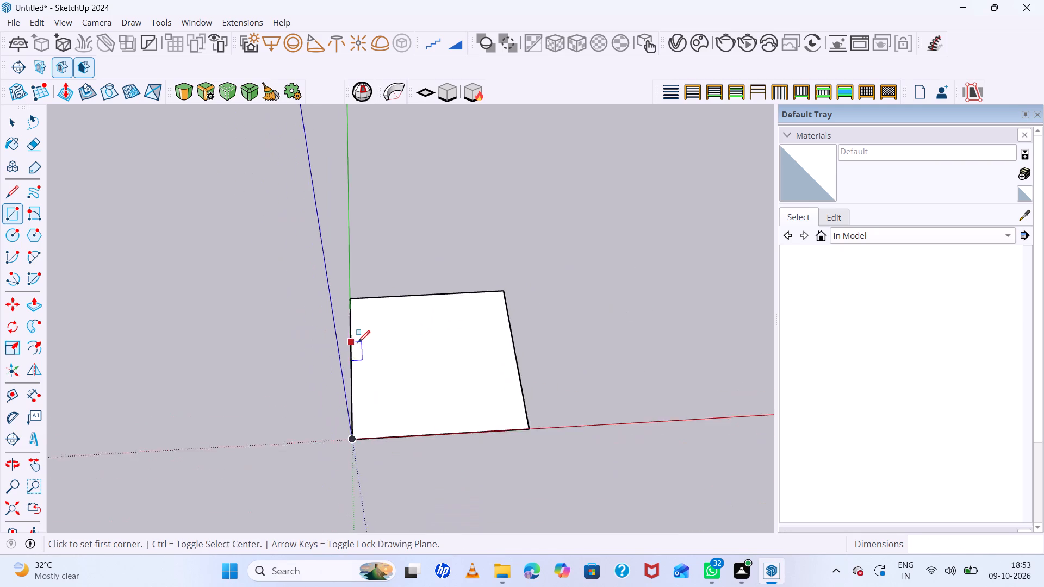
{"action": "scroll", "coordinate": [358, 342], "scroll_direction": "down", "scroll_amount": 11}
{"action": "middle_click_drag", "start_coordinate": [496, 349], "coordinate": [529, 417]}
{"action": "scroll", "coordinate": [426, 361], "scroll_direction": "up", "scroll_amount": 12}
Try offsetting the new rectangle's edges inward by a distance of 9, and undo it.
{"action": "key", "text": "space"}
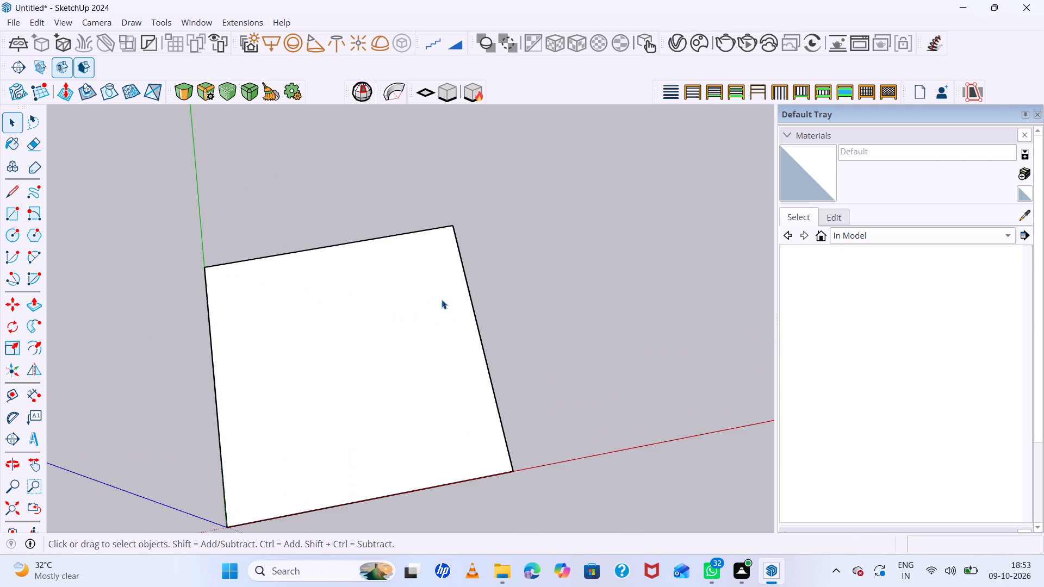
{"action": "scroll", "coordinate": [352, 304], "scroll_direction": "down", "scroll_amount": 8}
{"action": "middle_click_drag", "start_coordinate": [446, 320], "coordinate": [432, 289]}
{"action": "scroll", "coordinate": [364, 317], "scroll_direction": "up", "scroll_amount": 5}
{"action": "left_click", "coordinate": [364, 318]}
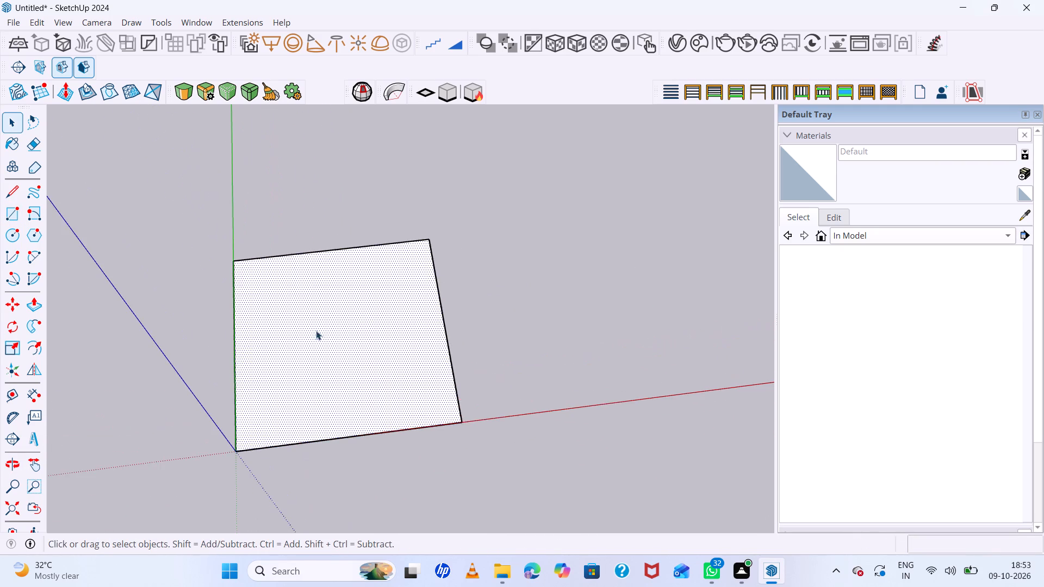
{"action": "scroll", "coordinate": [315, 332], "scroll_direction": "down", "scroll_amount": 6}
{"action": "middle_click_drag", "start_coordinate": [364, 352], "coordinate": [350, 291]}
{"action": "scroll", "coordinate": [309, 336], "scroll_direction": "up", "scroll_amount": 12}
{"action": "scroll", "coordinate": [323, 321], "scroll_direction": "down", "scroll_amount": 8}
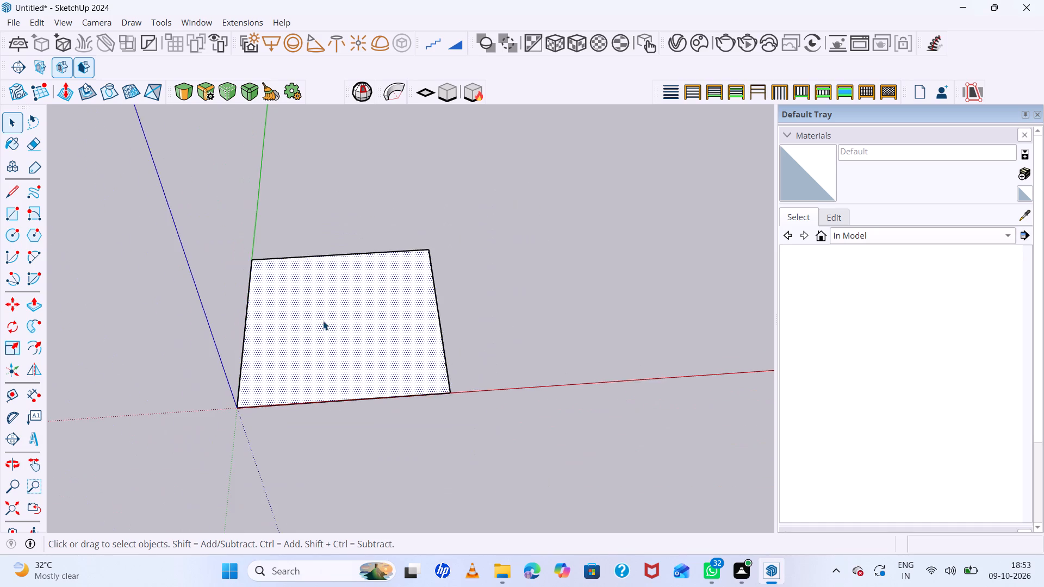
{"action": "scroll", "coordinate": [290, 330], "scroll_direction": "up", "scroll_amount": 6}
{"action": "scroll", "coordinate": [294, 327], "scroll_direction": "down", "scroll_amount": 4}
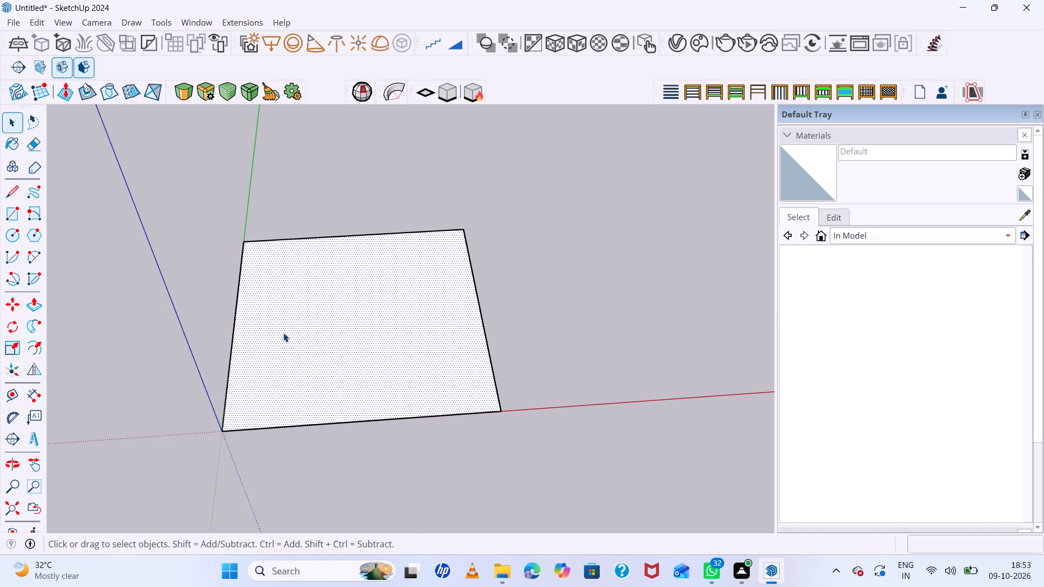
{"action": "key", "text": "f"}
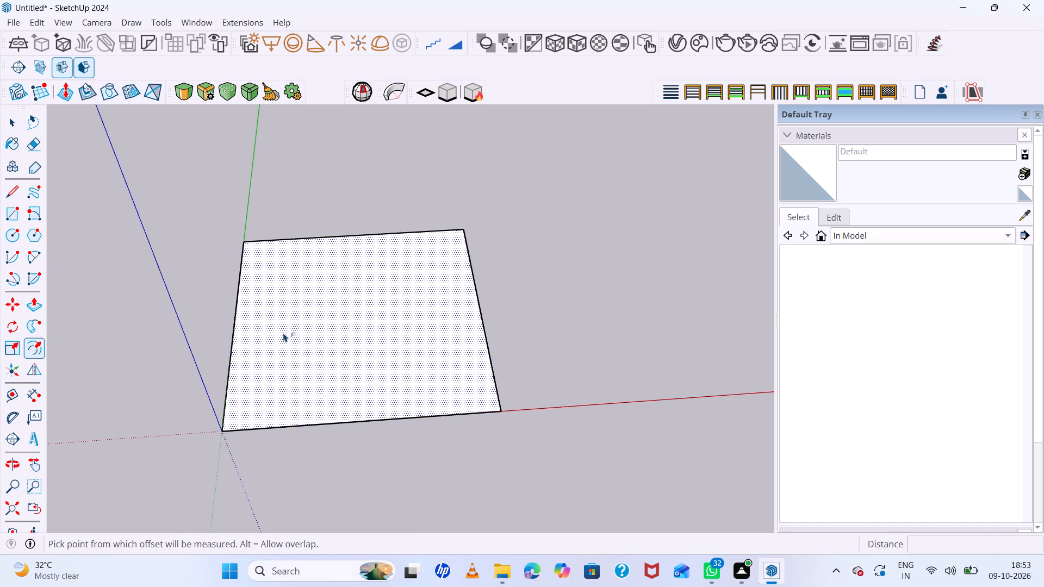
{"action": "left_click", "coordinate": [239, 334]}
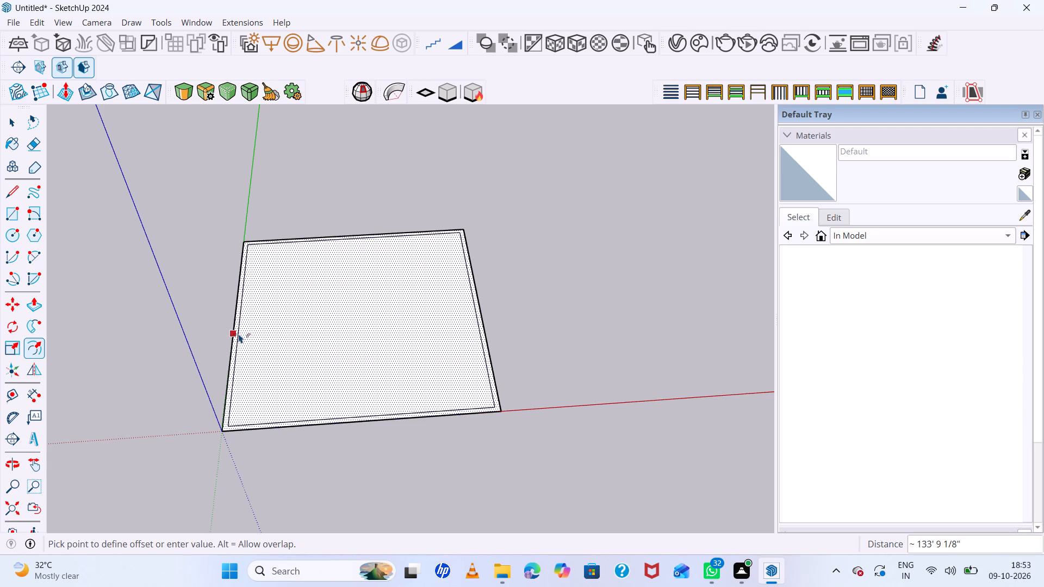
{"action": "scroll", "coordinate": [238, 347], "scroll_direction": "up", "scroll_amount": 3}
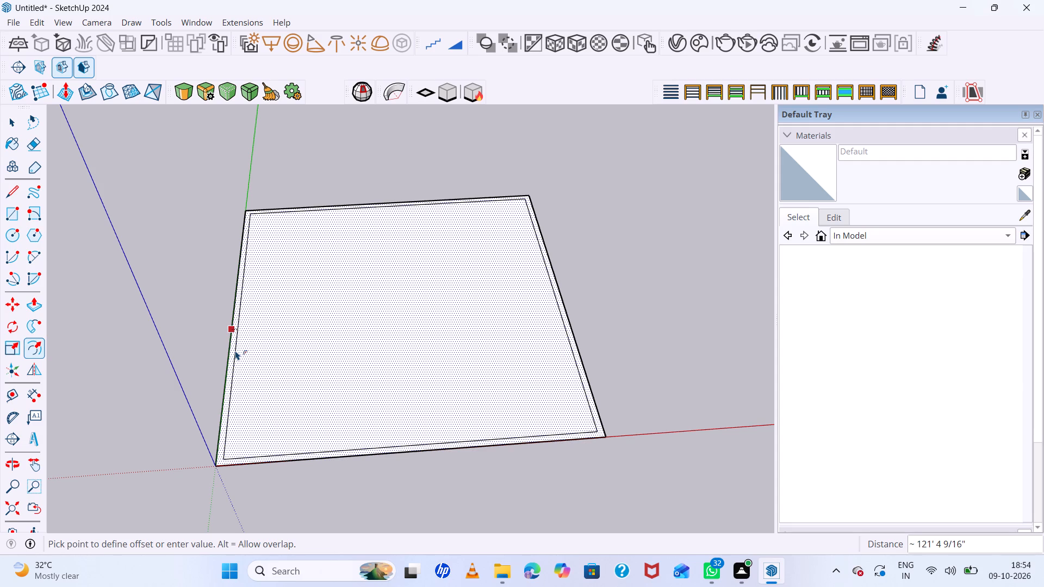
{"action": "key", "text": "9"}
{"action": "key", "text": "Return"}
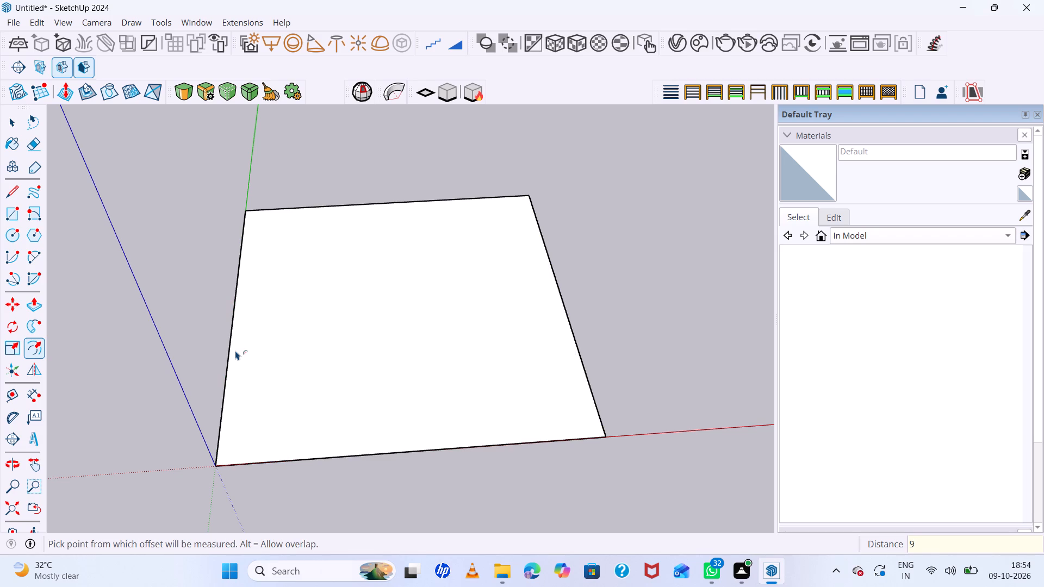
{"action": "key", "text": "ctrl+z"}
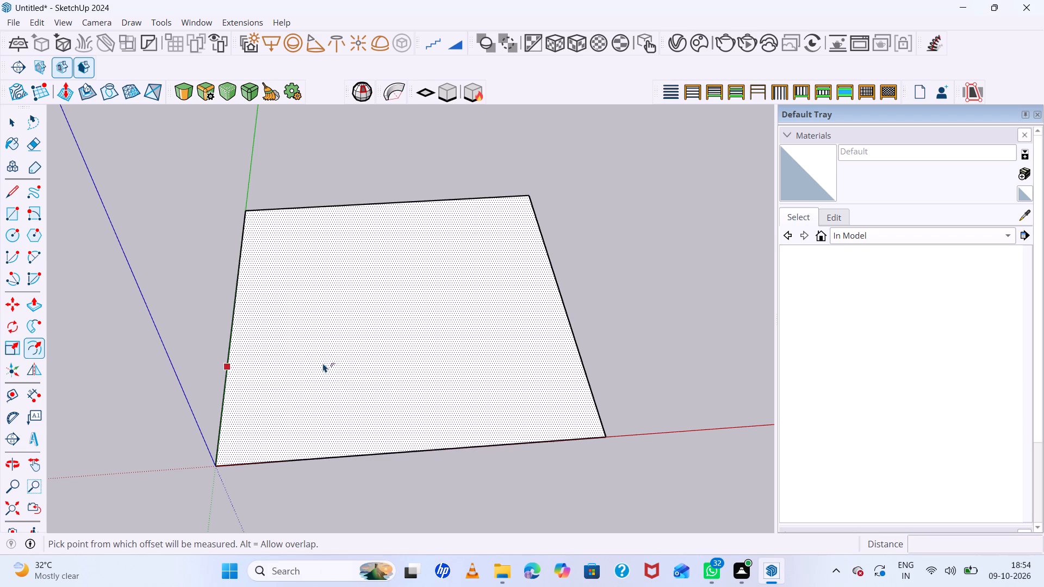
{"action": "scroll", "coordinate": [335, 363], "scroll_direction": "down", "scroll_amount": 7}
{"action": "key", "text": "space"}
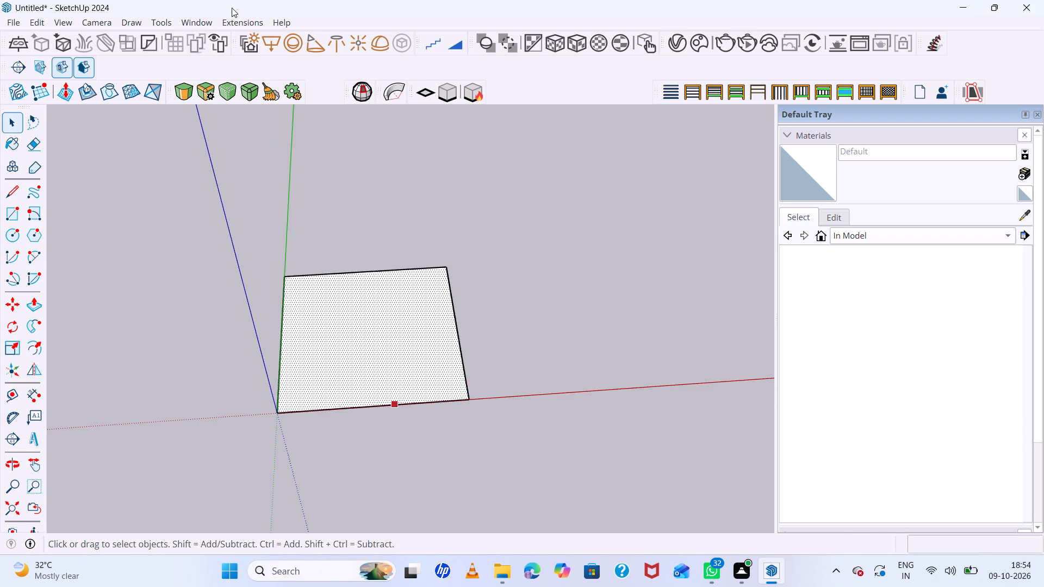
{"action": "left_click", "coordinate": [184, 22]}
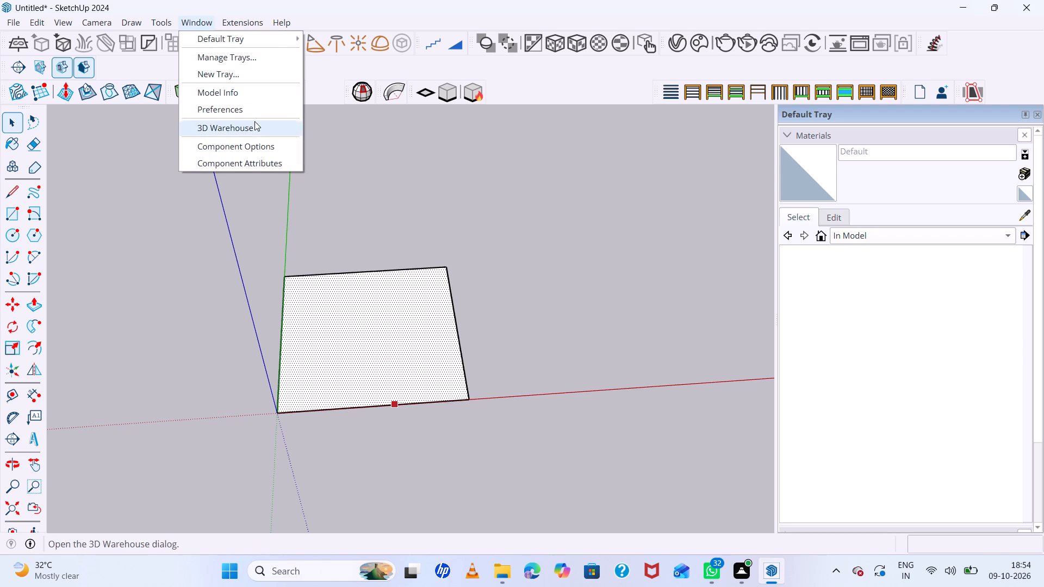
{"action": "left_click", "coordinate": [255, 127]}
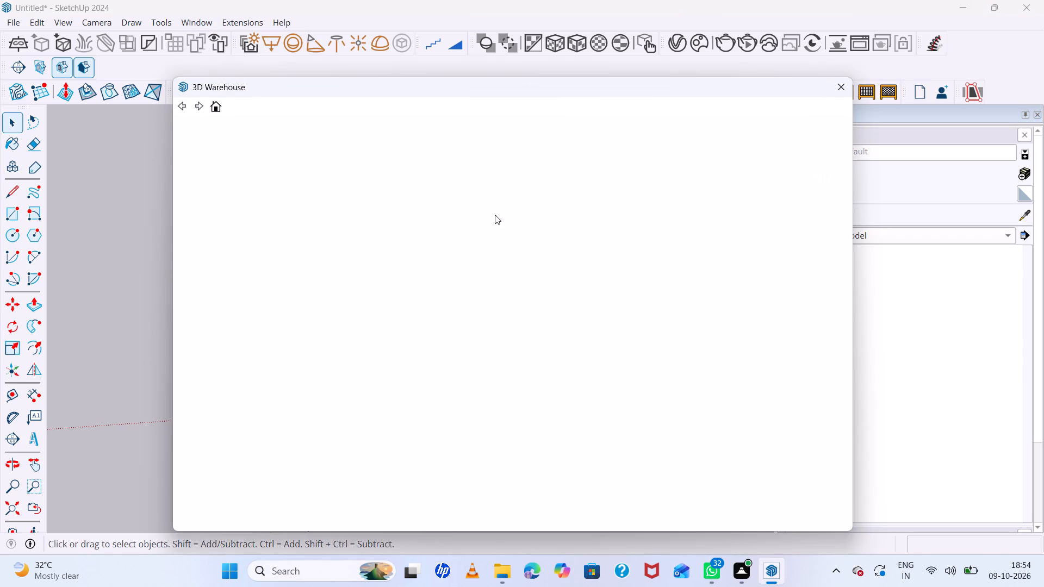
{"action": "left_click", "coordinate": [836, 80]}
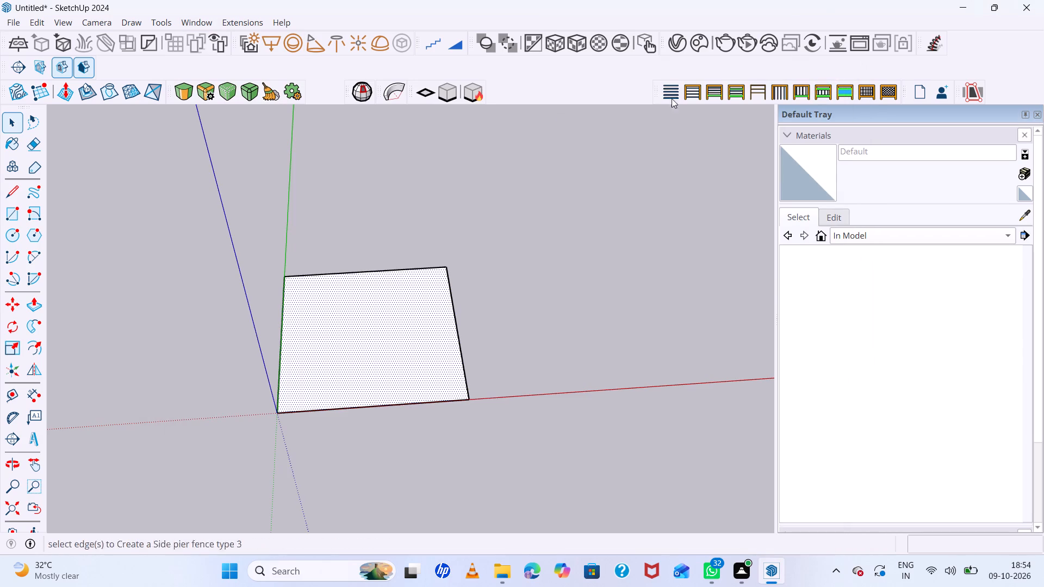
Set the model units' display precision to 0" for length, 0 in² for area and 0 in³ for volume.
{"action": "left_click", "coordinate": [198, 23]}
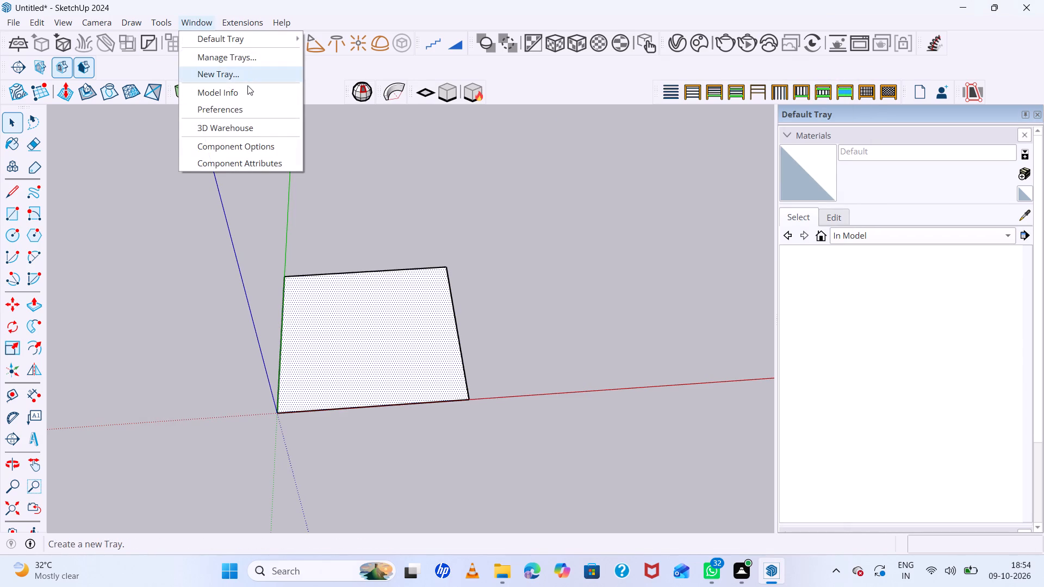
{"action": "left_click", "coordinate": [247, 93]}
{"action": "left_click", "coordinate": [593, 230]}
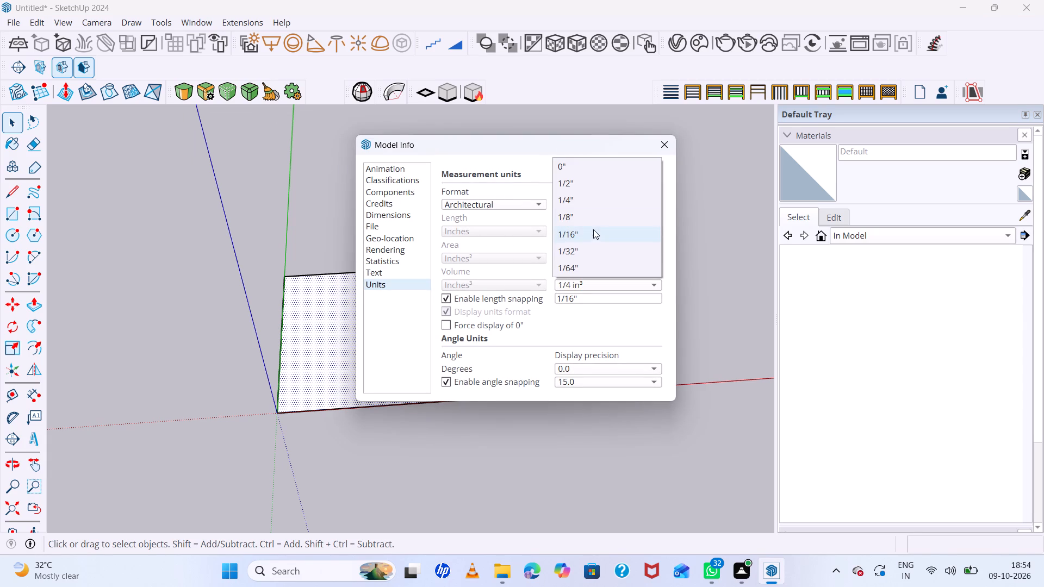
{"action": "left_click", "coordinate": [569, 167]}
{"action": "left_click", "coordinate": [603, 257]}
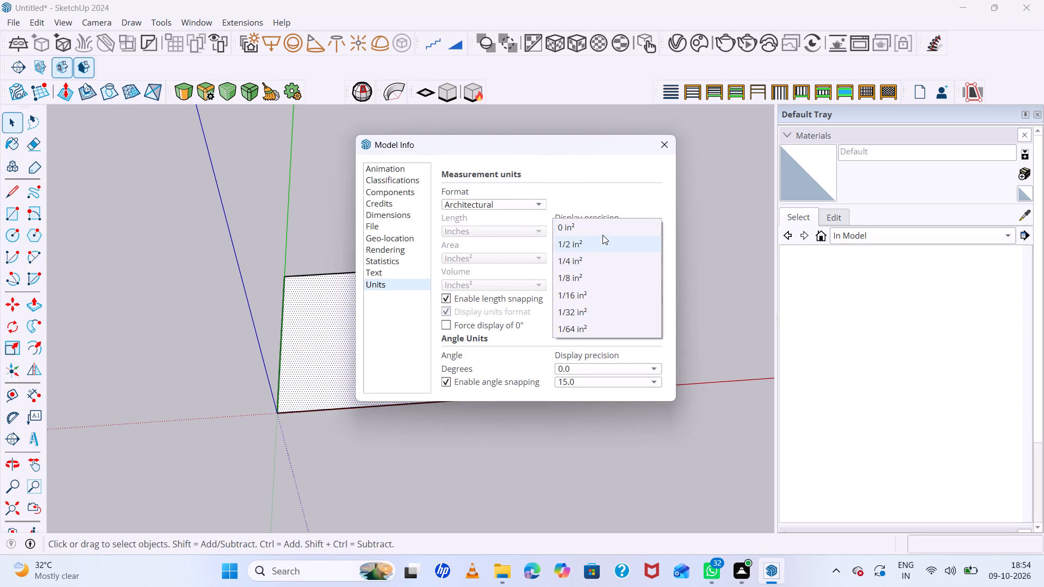
{"action": "left_click", "coordinate": [602, 231]}
{"action": "left_click", "coordinate": [614, 284]}
{"action": "left_click", "coordinate": [605, 256]}
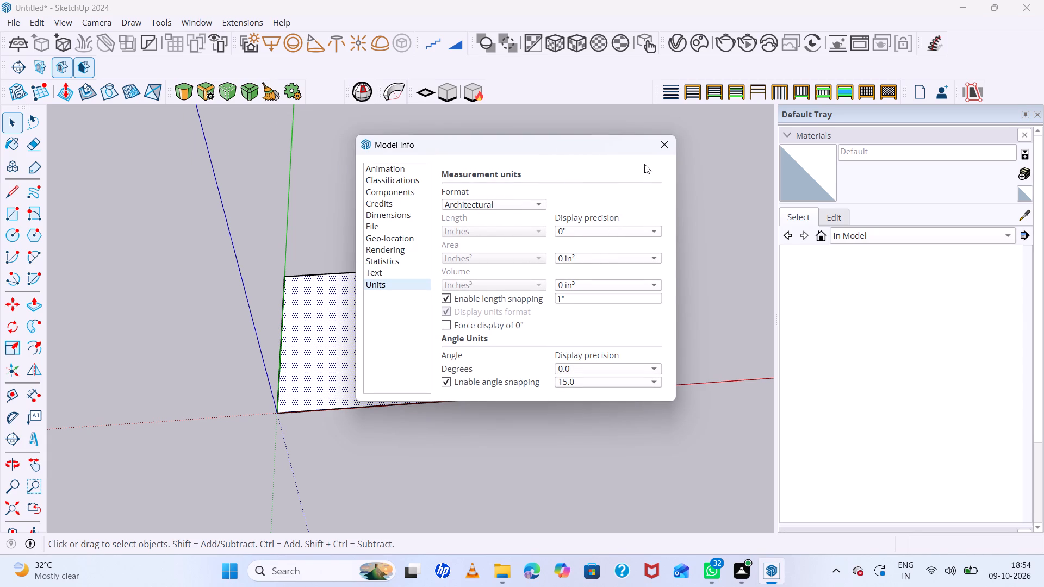
{"action": "left_click", "coordinate": [673, 142]}
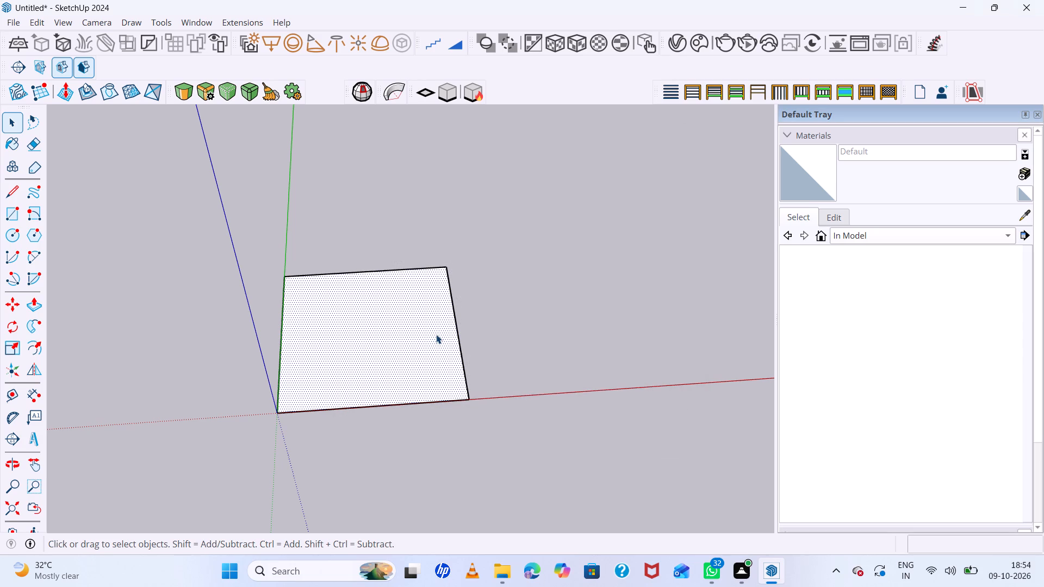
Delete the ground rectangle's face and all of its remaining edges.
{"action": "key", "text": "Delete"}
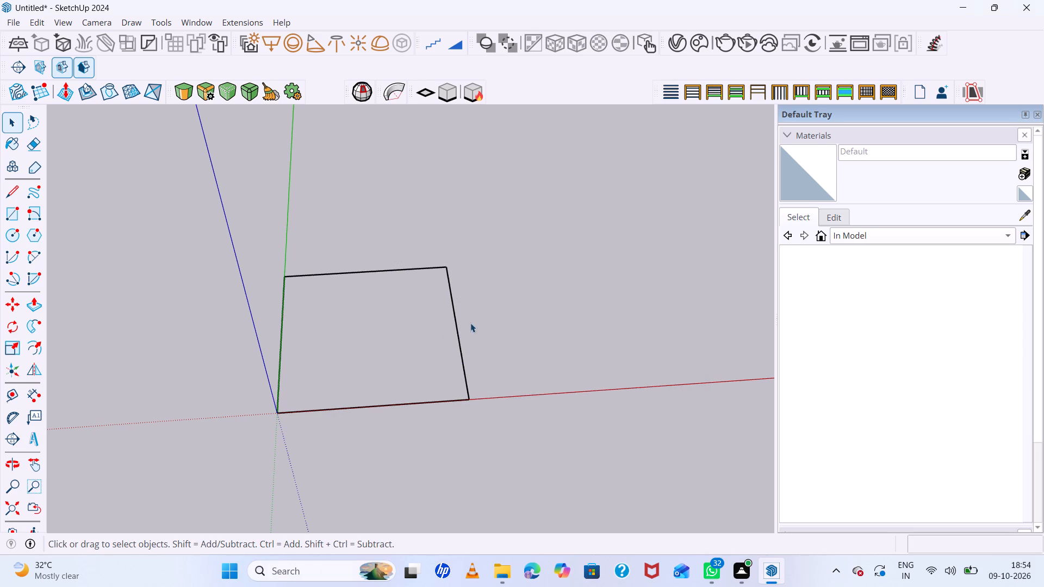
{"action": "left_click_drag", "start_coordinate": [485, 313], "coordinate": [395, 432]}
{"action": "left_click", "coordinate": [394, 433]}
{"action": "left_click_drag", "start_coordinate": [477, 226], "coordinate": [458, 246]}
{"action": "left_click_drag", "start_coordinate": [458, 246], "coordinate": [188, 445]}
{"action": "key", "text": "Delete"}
Draw a 30' by 30' rectangle on the ground plane, starting from the origin.
{"action": "scroll", "coordinate": [268, 401], "scroll_direction": "up", "scroll_amount": 3}
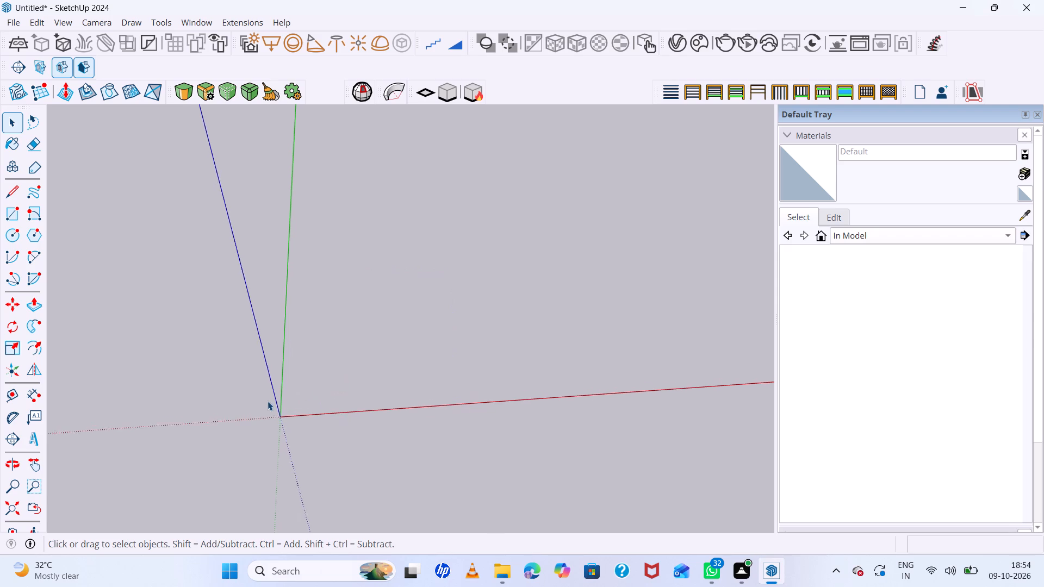
{"action": "scroll", "coordinate": [268, 401], "scroll_direction": "up", "scroll_amount": 8}
{"action": "scroll", "coordinate": [314, 371], "scroll_direction": "up", "scroll_amount": 5}
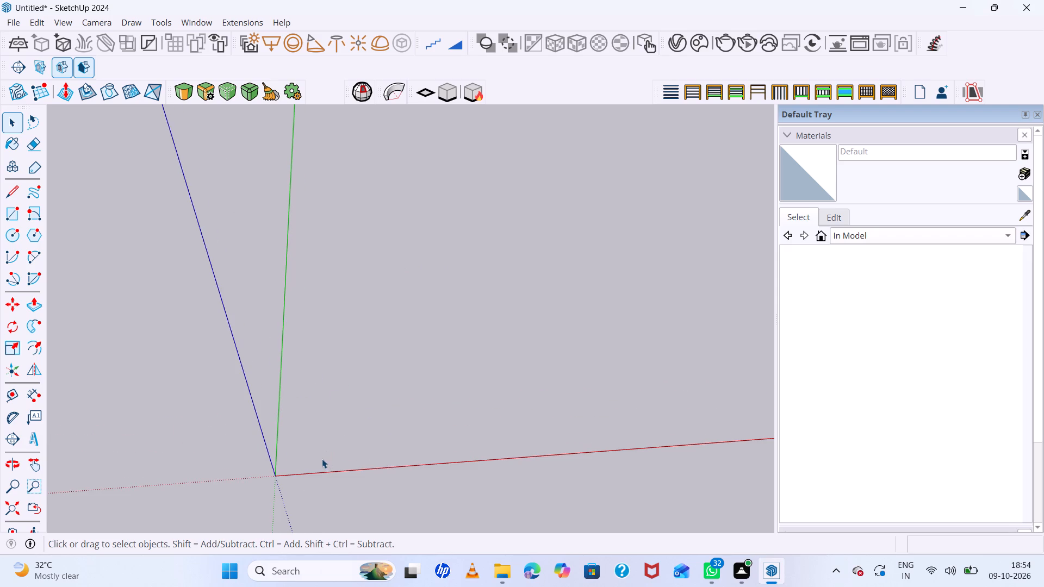
{"action": "key", "text": "r"}
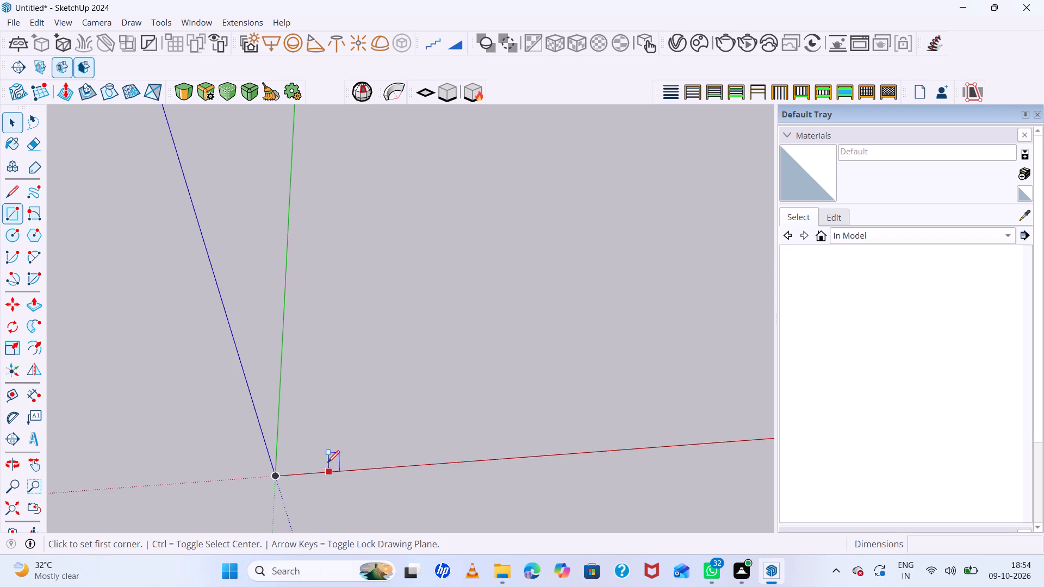
{"action": "left_click", "coordinate": [278, 477]}
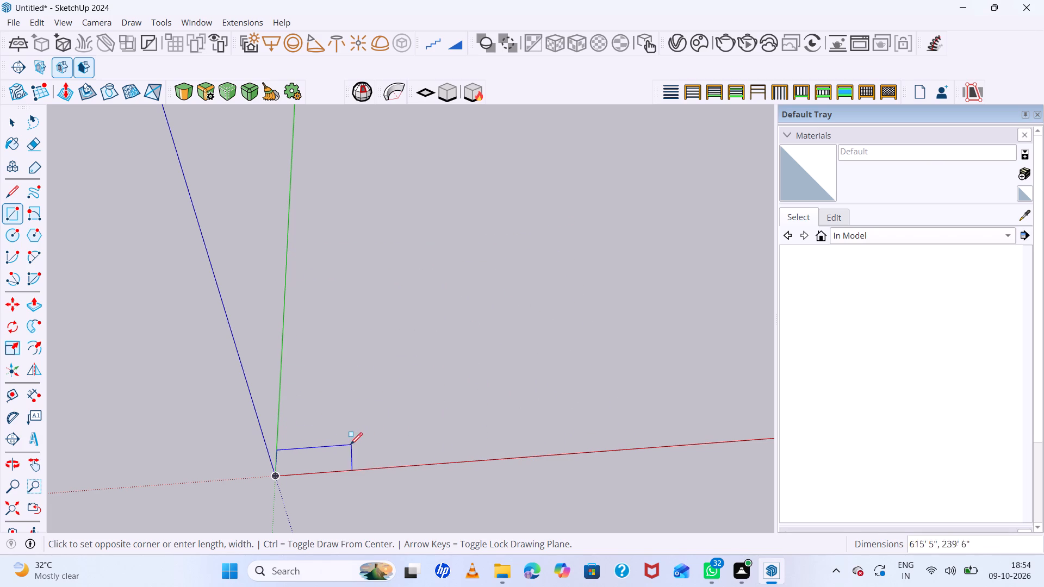
{"action": "scroll", "coordinate": [328, 453], "scroll_direction": "up", "scroll_amount": 1}
{"action": "scroll", "coordinate": [278, 465], "scroll_direction": "up", "scroll_amount": 5}
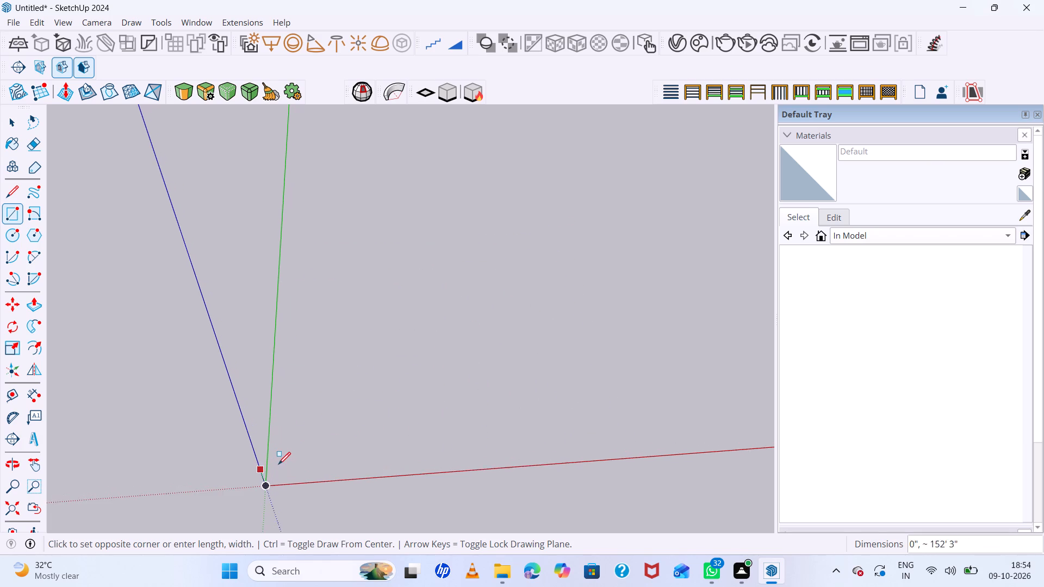
{"action": "scroll", "coordinate": [278, 464], "scroll_direction": "up", "scroll_amount": 1}
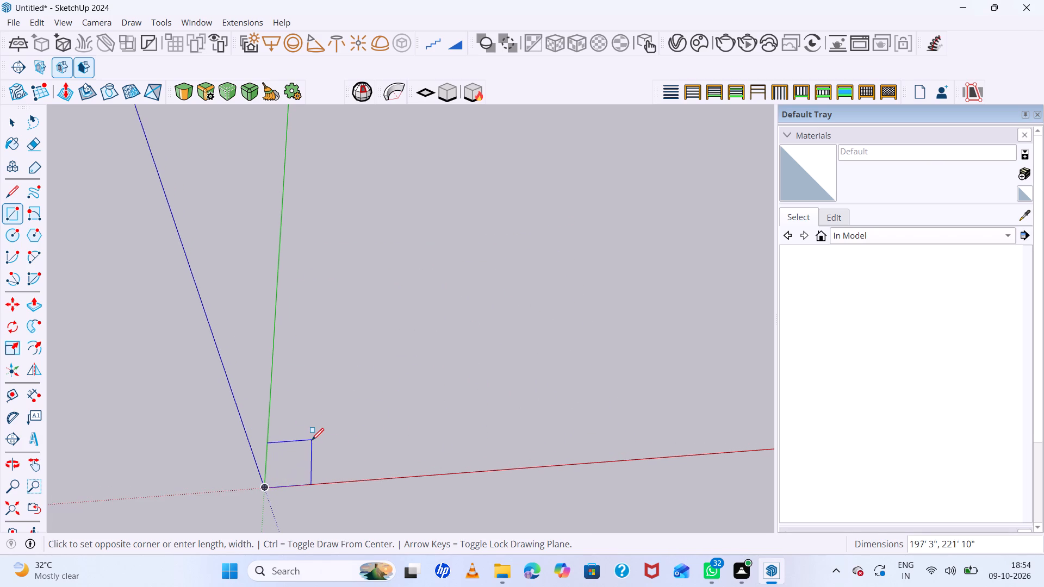
{"action": "scroll", "coordinate": [256, 503], "scroll_direction": "up", "scroll_amount": 14}
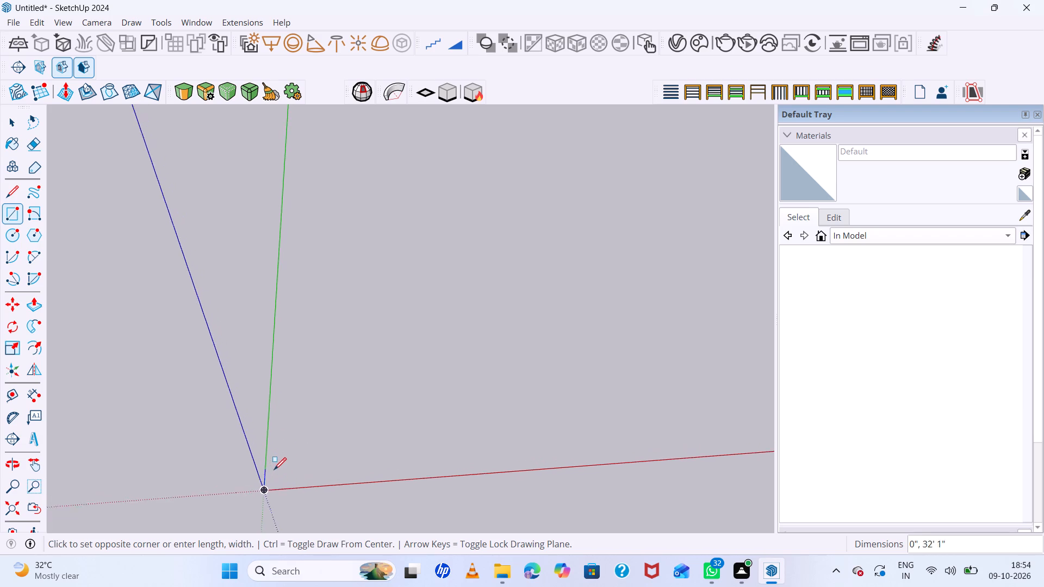
{"action": "scroll", "coordinate": [274, 470], "scroll_direction": "up", "scroll_amount": 5}
{"action": "type", "text": "30"}
{"action": "key", "text": "apostrophe"}
{"action": "key", "text": "comma"}
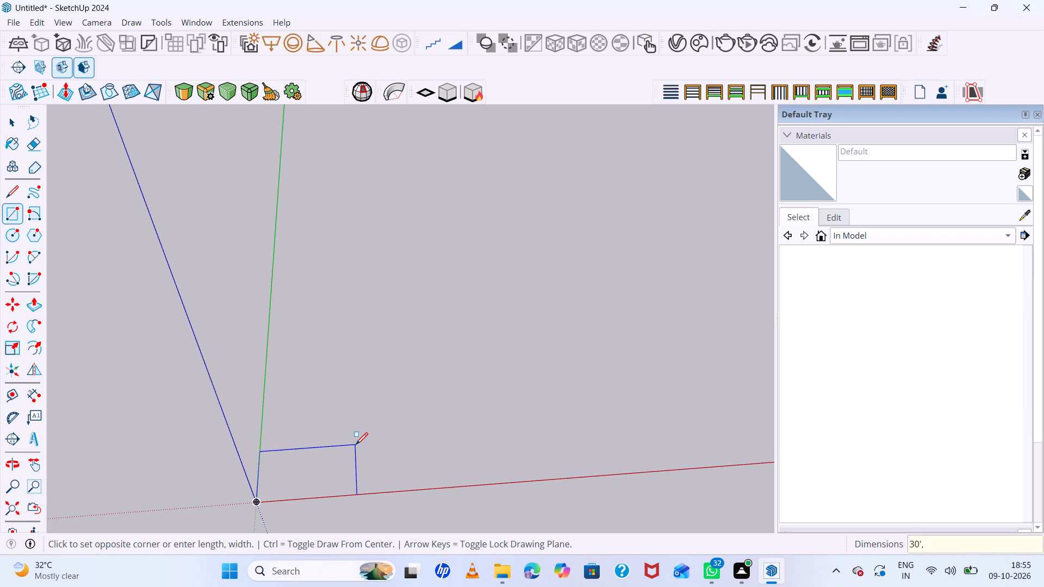
{"action": "type", "text": "30'"}
{"action": "key", "text": "Return"}
Offset the edges of the 30' square's face inward by 9" to form a border strip.
{"action": "scroll", "coordinate": [337, 496], "scroll_direction": "up", "scroll_amount": 7}
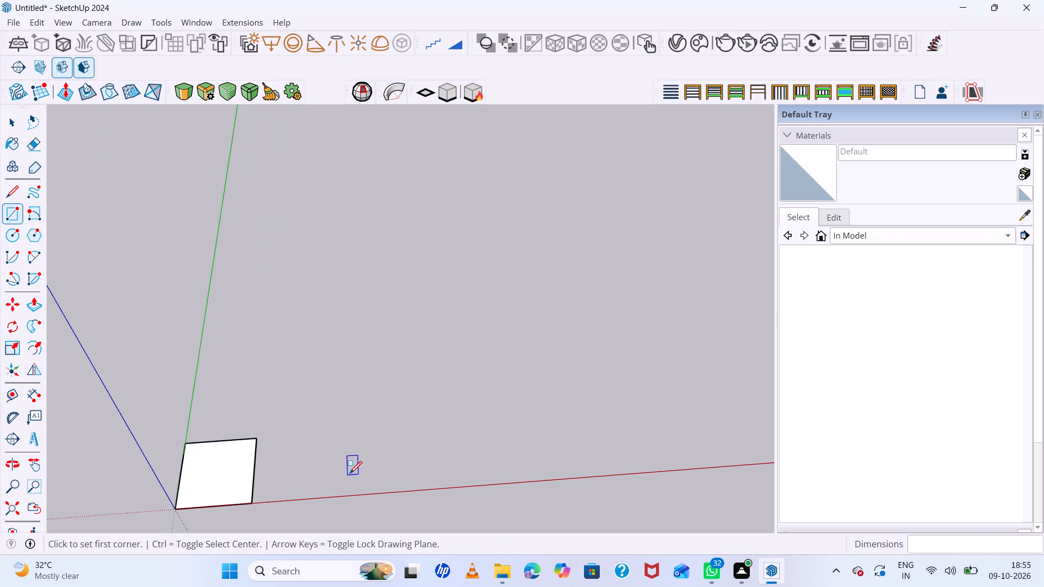
{"action": "scroll", "coordinate": [476, 409], "scroll_direction": "down", "scroll_amount": 7}
{"action": "scroll", "coordinate": [371, 469], "scroll_direction": "up", "scroll_amount": 20}
{"action": "scroll", "coordinate": [371, 469], "scroll_direction": "up", "scroll_amount": 6}
{"action": "scroll", "coordinate": [445, 475], "scroll_direction": "down", "scroll_amount": 3}
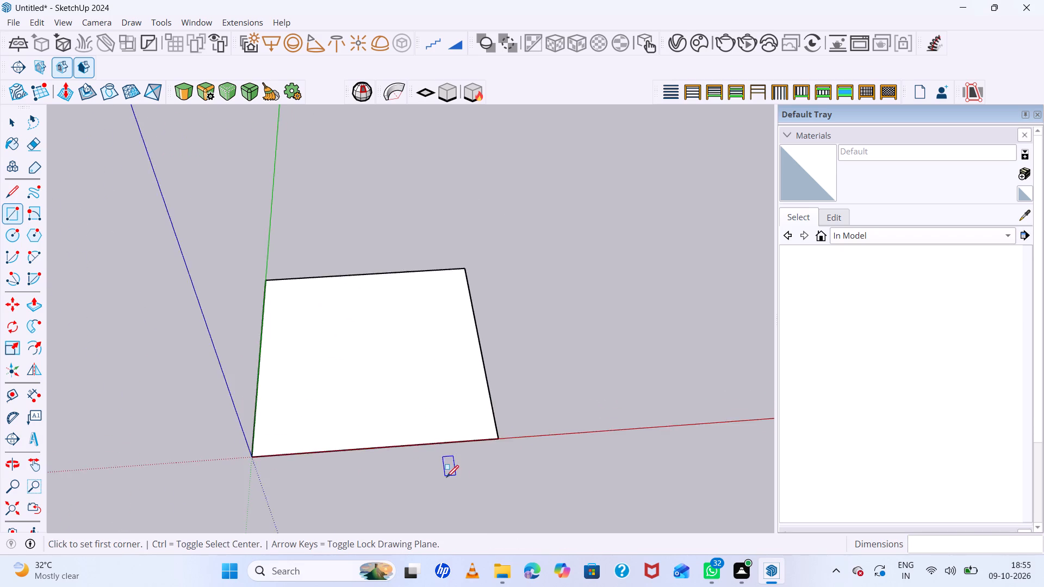
{"action": "scroll", "coordinate": [446, 477], "scroll_direction": "down", "scroll_amount": 9}
{"action": "middle_click_drag", "start_coordinate": [491, 484], "coordinate": [487, 512]}
{"action": "scroll", "coordinate": [389, 353], "scroll_direction": "up", "scroll_amount": 7}
{"action": "scroll", "coordinate": [424, 333], "scroll_direction": "down", "scroll_amount": 13}
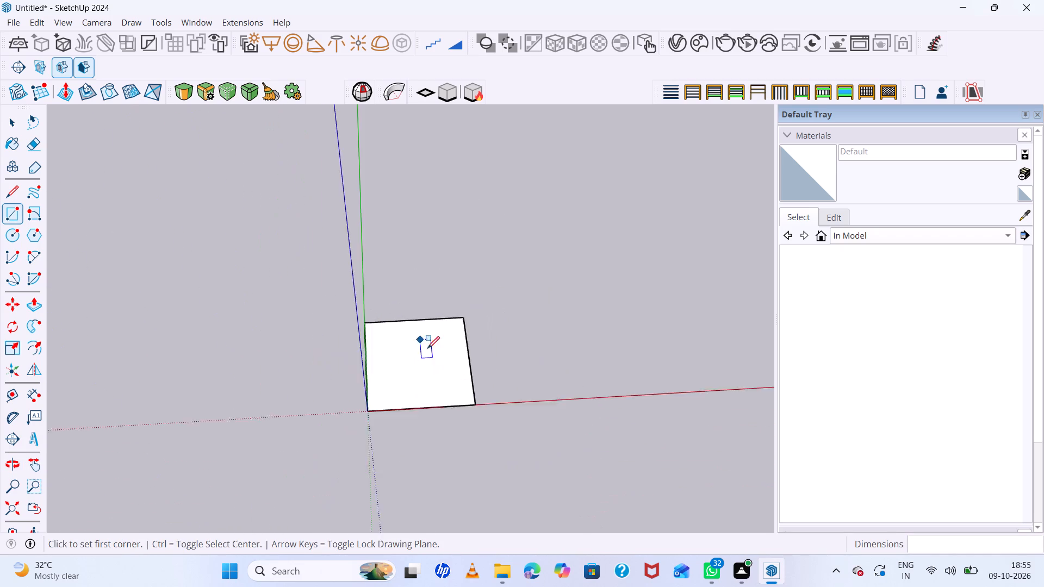
{"action": "scroll", "coordinate": [508, 380], "scroll_direction": "up", "scroll_amount": 13}
{"action": "key", "text": "space"}
{"action": "scroll", "coordinate": [501, 370], "scroll_direction": "down", "scroll_amount": 7}
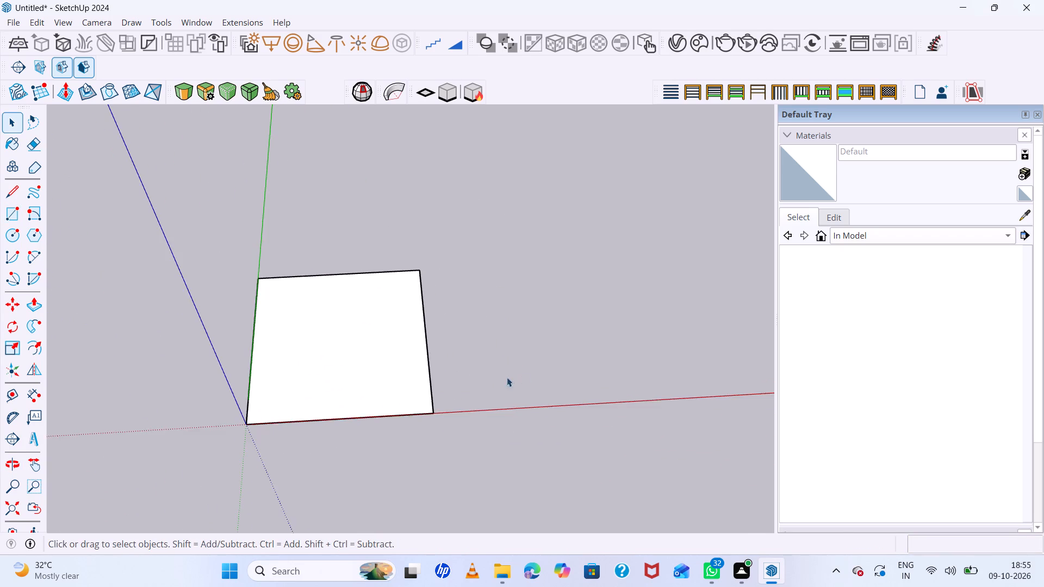
{"action": "scroll", "coordinate": [369, 347], "scroll_direction": "up", "scroll_amount": 6}
{"action": "left_click", "coordinate": [369, 346]}
{"action": "scroll", "coordinate": [239, 351], "scroll_direction": "down", "scroll_amount": 6}
{"action": "scroll", "coordinate": [223, 353], "scroll_direction": "up", "scroll_amount": 6}
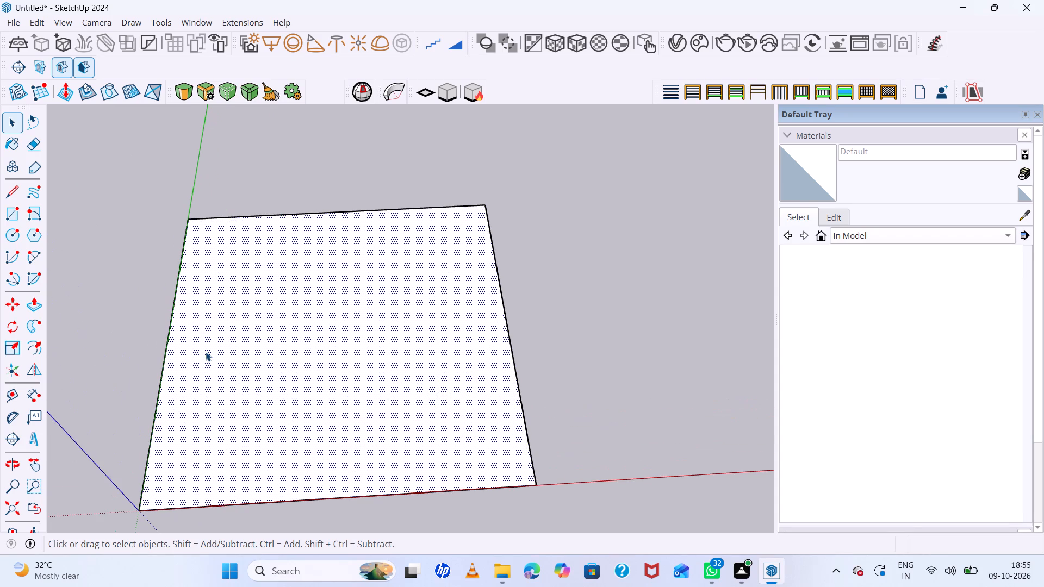
{"action": "key", "text": "f"}
{"action": "left_click", "coordinate": [182, 368]}
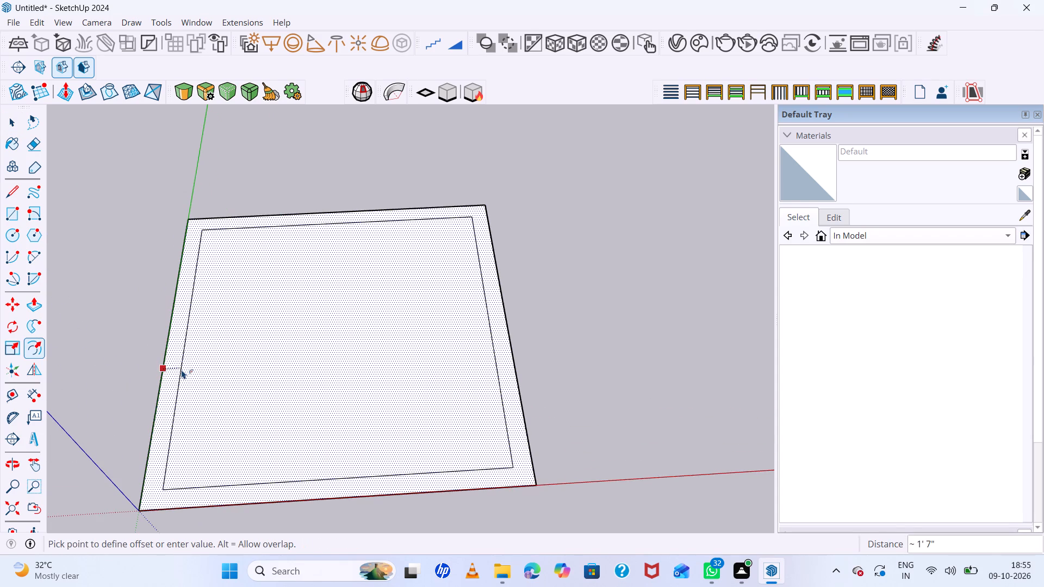
{"action": "key", "text": "9"}
{"action": "key", "text": "Return"}
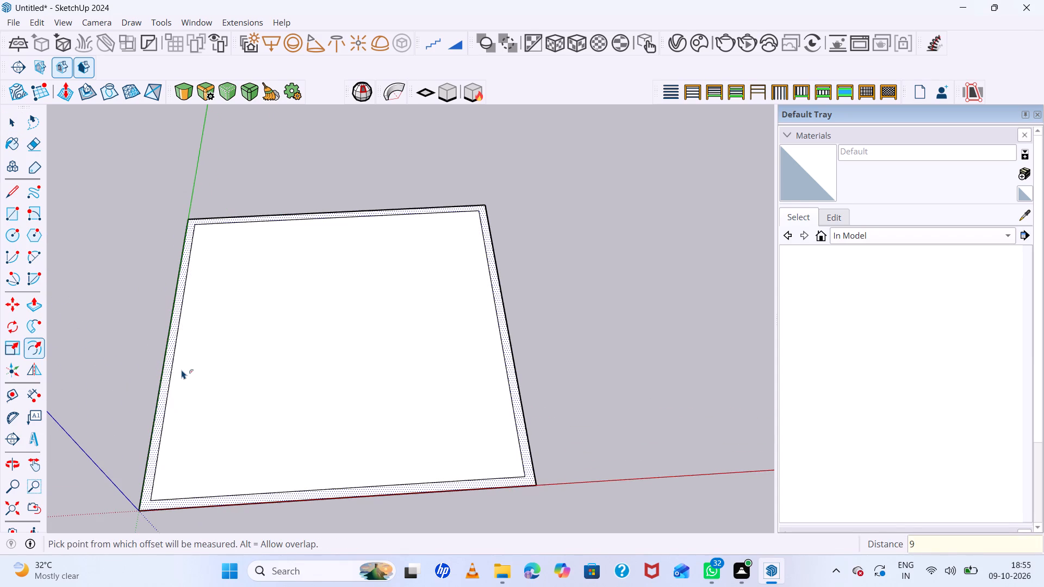
Place a guide parallel to the green axis, about 14' 7" in from the border's inner edge beside that axis.
{"action": "scroll", "coordinate": [351, 409], "scroll_direction": "down", "scroll_amount": 9}
{"action": "middle_click_drag", "start_coordinate": [375, 404], "coordinate": [383, 442]}
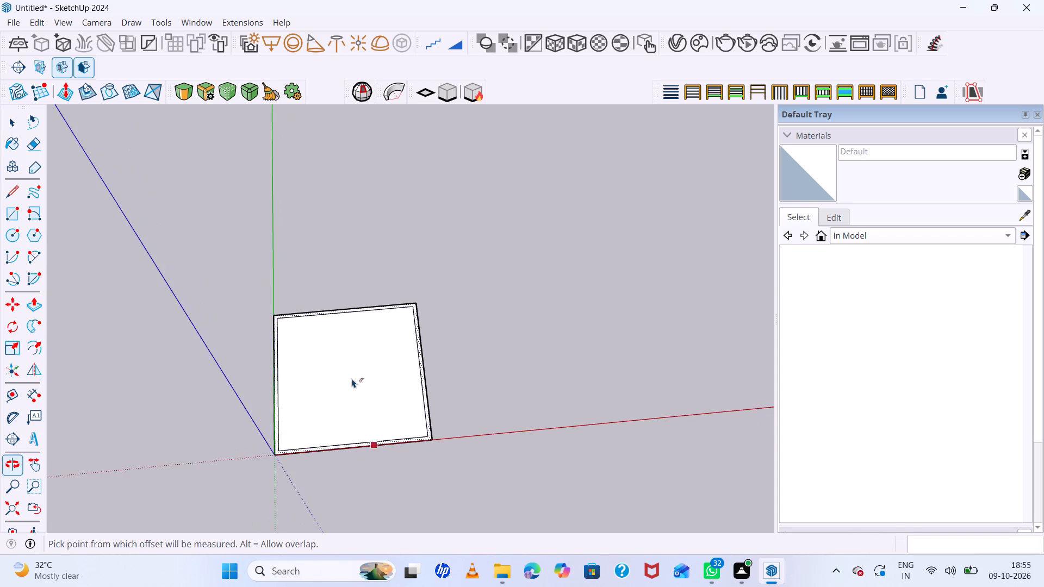
{"action": "scroll", "coordinate": [327, 310], "scroll_direction": "up", "scroll_amount": 7}
{"action": "key", "text": "space"}
{"action": "scroll", "coordinate": [314, 285], "scroll_direction": "down", "scroll_amount": 8}
{"action": "scroll", "coordinate": [402, 355], "scroll_direction": "up", "scroll_amount": 6}
{"action": "scroll", "coordinate": [415, 407], "scroll_direction": "up", "scroll_amount": 1}
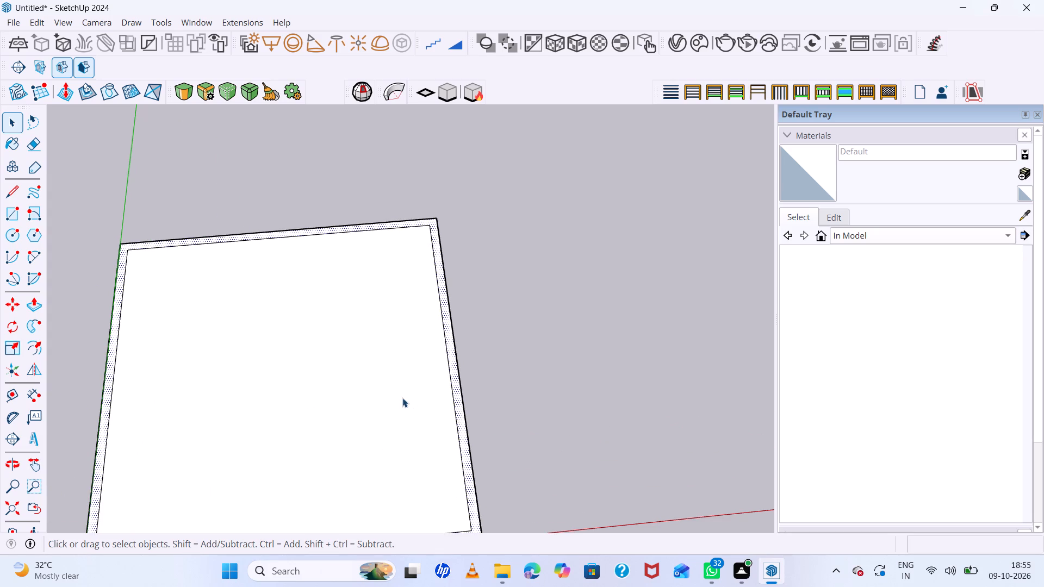
{"action": "scroll", "coordinate": [374, 381], "scroll_direction": "down", "scroll_amount": 5}
{"action": "key", "text": "t"}
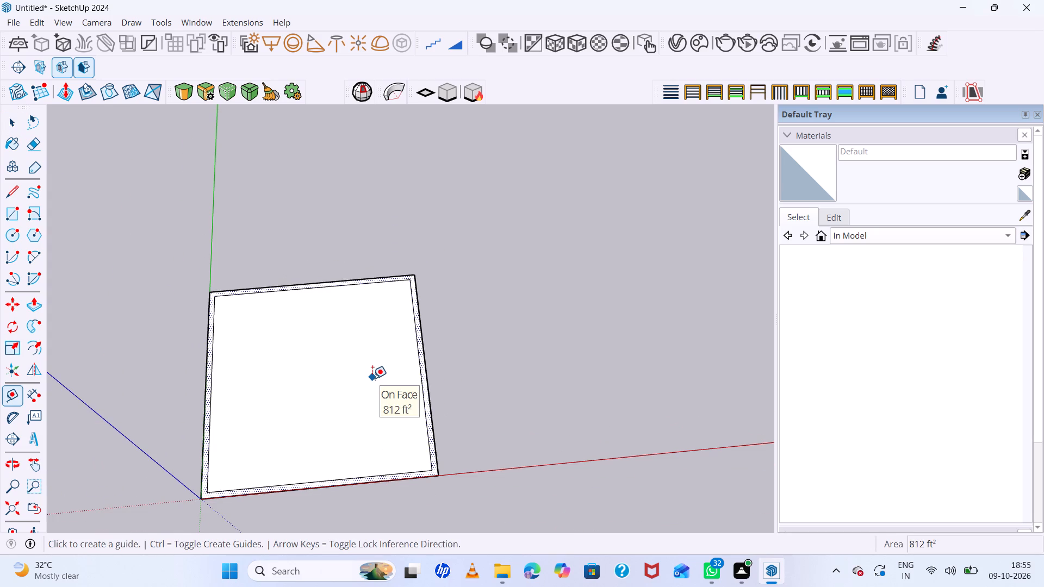
{"action": "scroll", "coordinate": [220, 390], "scroll_direction": "up", "scroll_amount": 12}
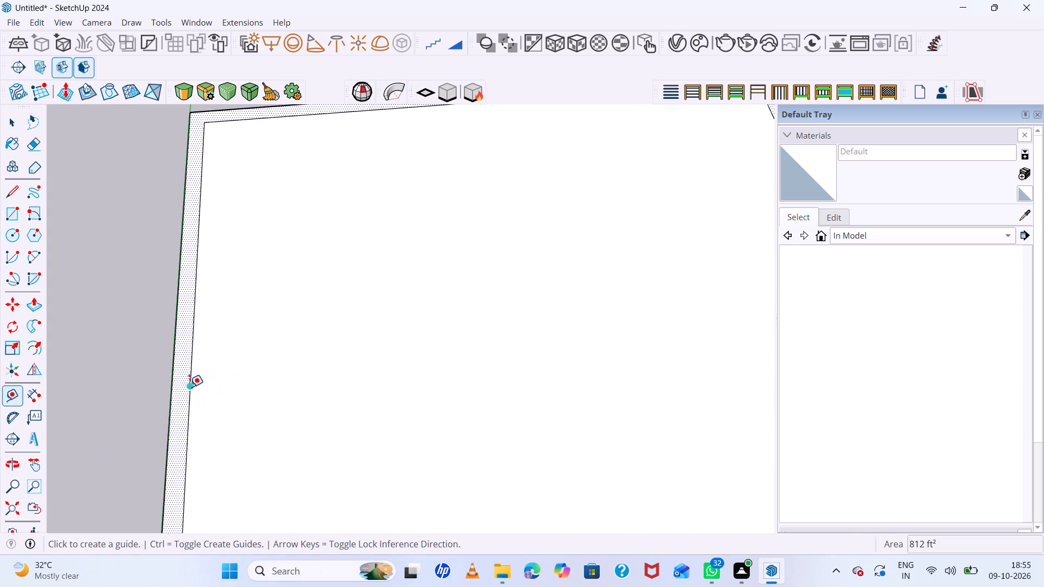
{"action": "left_click", "coordinate": [190, 387]}
{"action": "scroll", "coordinate": [410, 407], "scroll_direction": "down", "scroll_amount": 3}
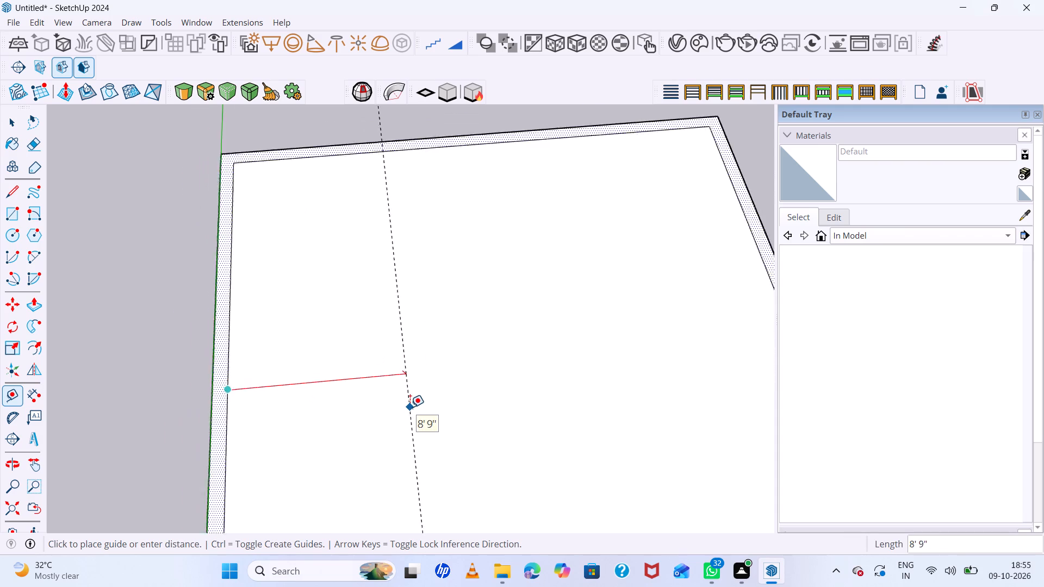
{"action": "scroll", "coordinate": [410, 407], "scroll_direction": "down", "scroll_amount": 4}
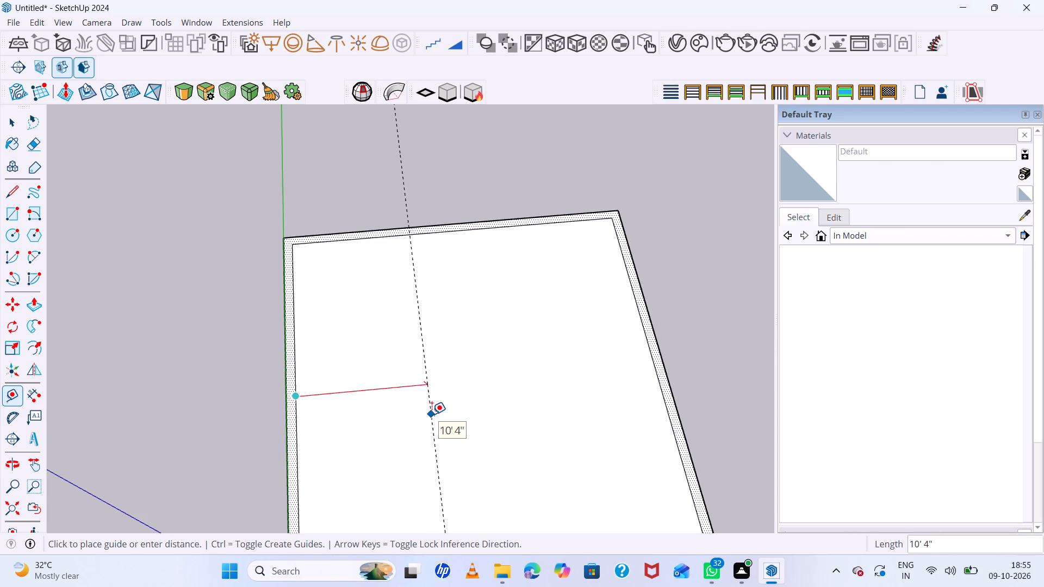
{"action": "scroll", "coordinate": [433, 415], "scroll_direction": "down", "scroll_amount": 6}
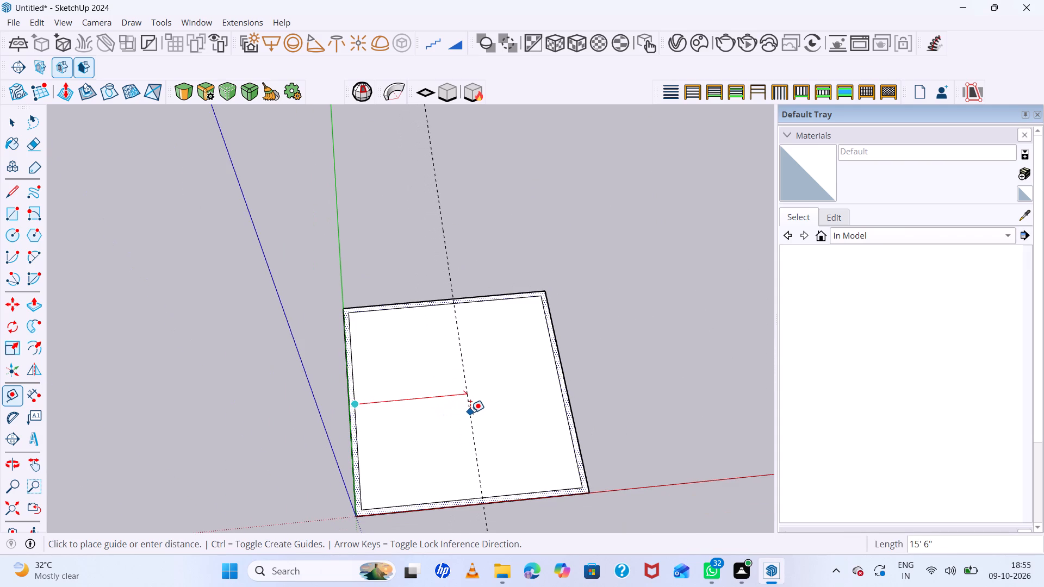
{"action": "left_click", "coordinate": [463, 415]}
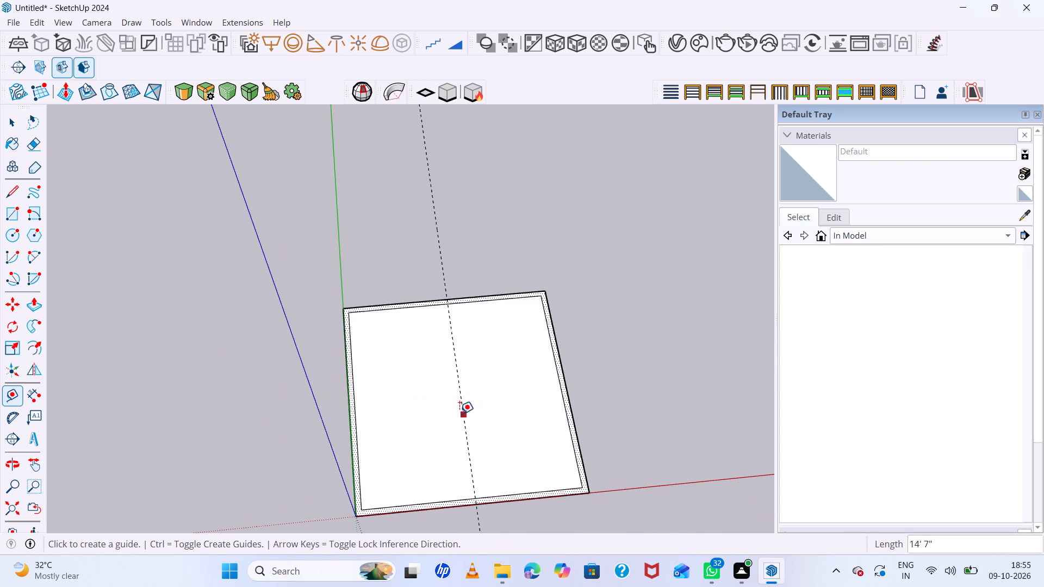
Add a parallel guide 9" beyond the first one, on the side away from the green axis.
{"action": "scroll", "coordinate": [459, 414], "scroll_direction": "up", "scroll_amount": 5}
{"action": "left_click", "coordinate": [463, 409]}
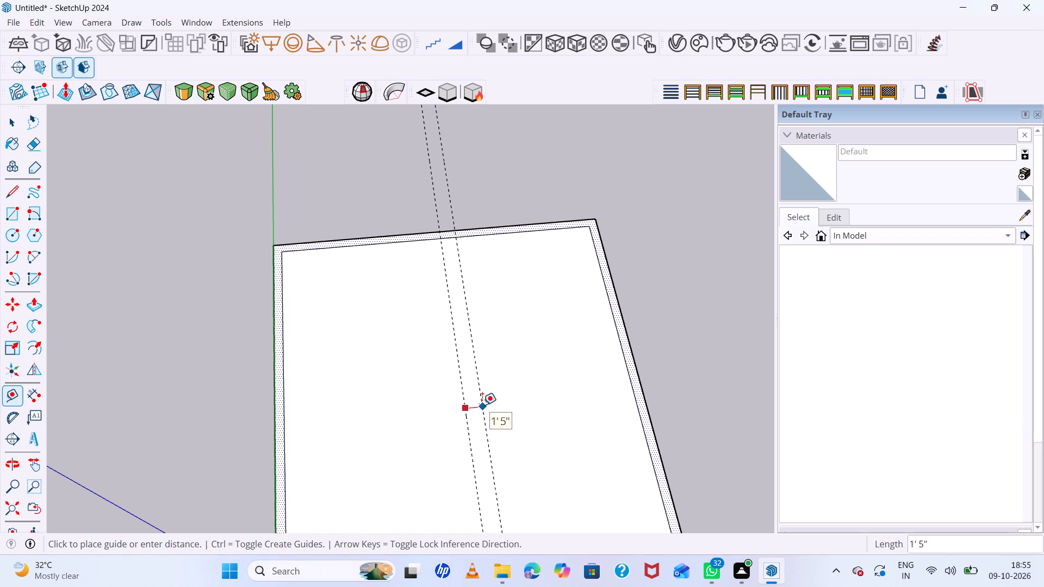
{"action": "key", "text": "9"}
{"action": "key", "text": "Return"}
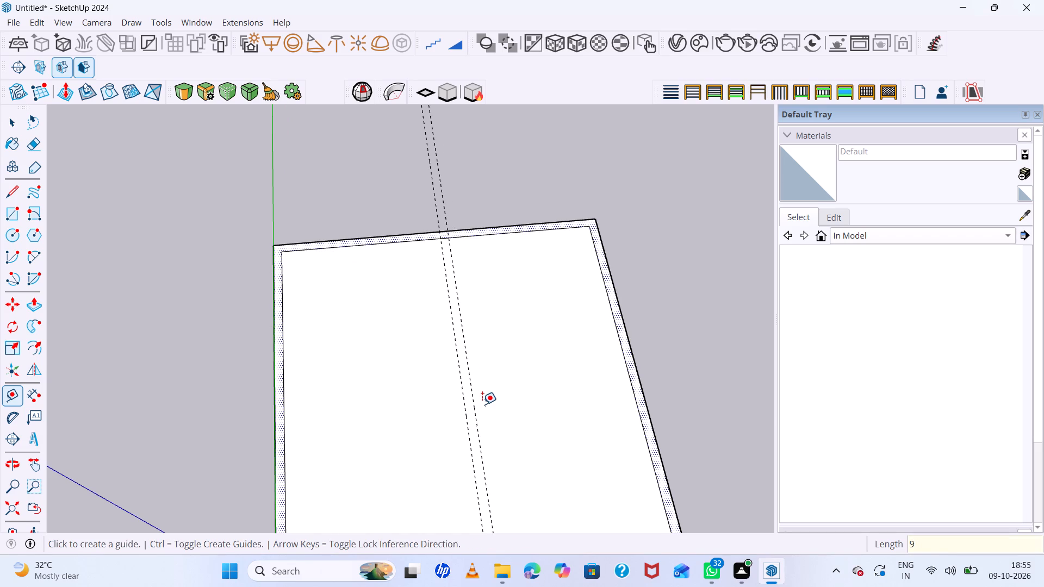
Place a guide 12' in from the inner edge beside the red axis, plus a parallel guide 9" beyond it.
{"action": "scroll", "coordinate": [437, 365], "scroll_direction": "down", "scroll_amount": 8}
{"action": "scroll", "coordinate": [504, 439], "scroll_direction": "up", "scroll_amount": 6}
{"action": "left_click", "coordinate": [474, 461]}
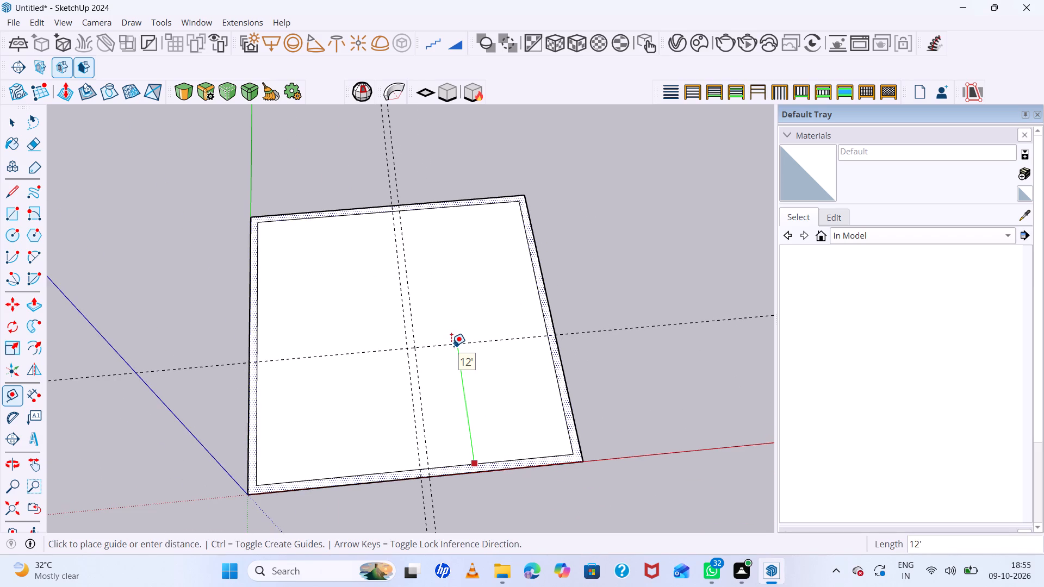
{"action": "left_click", "coordinate": [451, 345]}
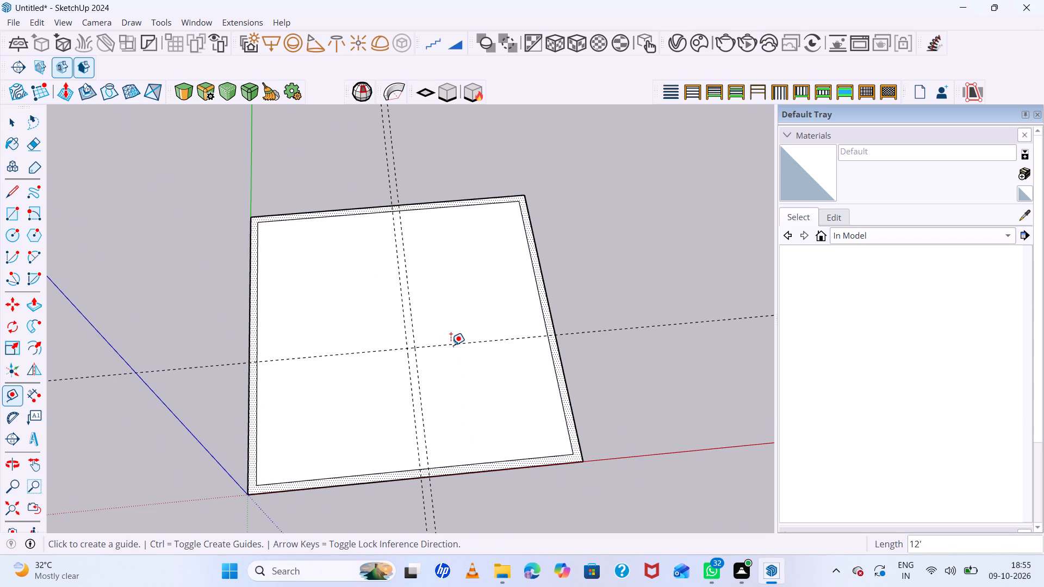
{"action": "left_click", "coordinate": [451, 342]}
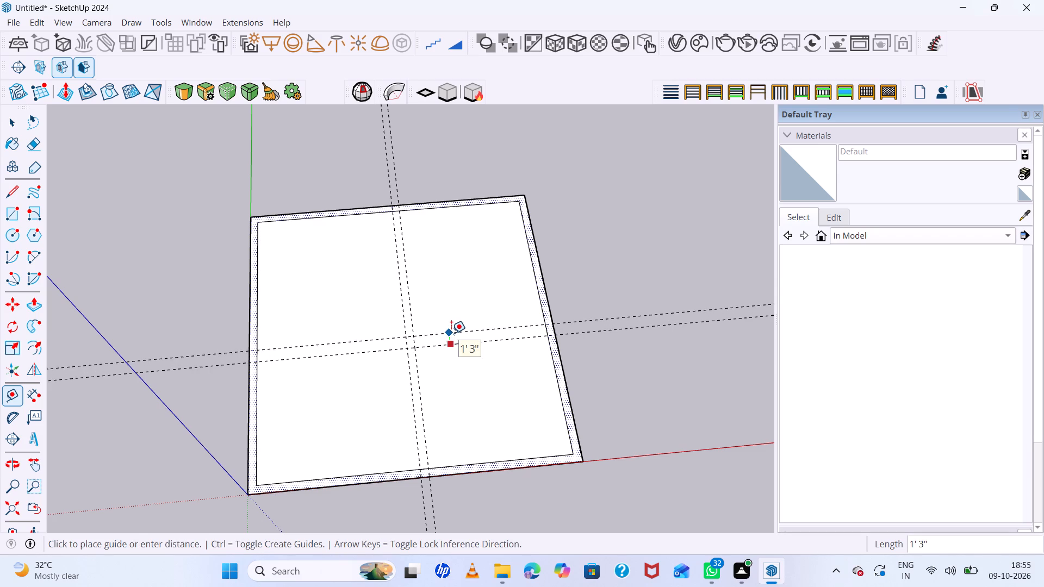
{"action": "key", "text": "9"}
{"action": "key", "text": "Return"}
Draw a 9" wide rectangle between the red-direction guides, from the inner edge beside the green axis to the farther crossing guide, about 15' 4" long.
{"action": "scroll", "coordinate": [344, 323], "scroll_direction": "down", "scroll_amount": 7}
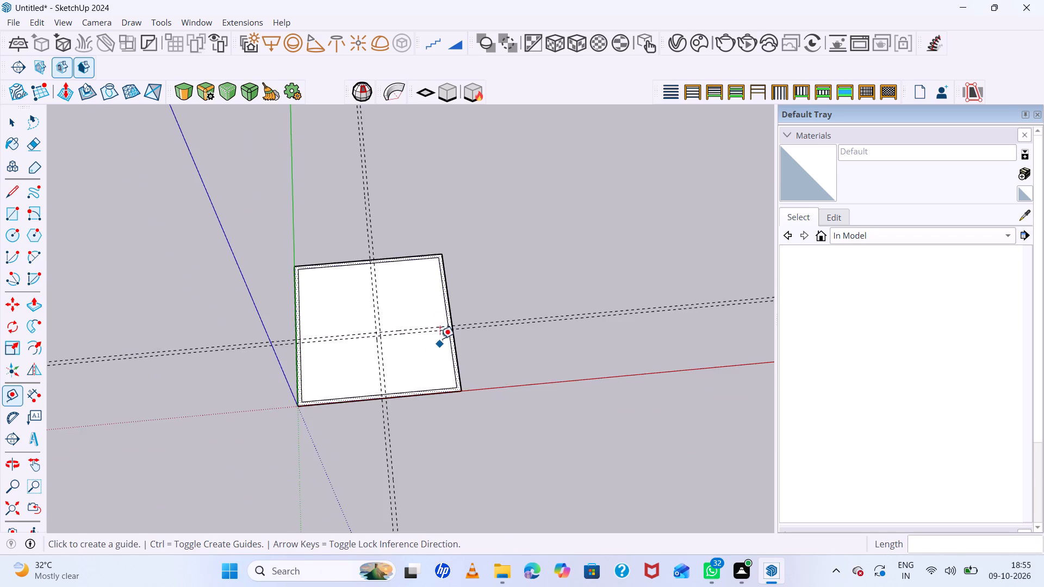
{"action": "scroll", "coordinate": [439, 333], "scroll_direction": "up", "scroll_amount": 5}
{"action": "middle_click_drag", "start_coordinate": [458, 323], "coordinate": [462, 273]}
{"action": "middle_click", "coordinate": [462, 273]}
{"action": "key", "text": "space"}
{"action": "scroll", "coordinate": [192, 351], "scroll_direction": "up", "scroll_amount": 5}
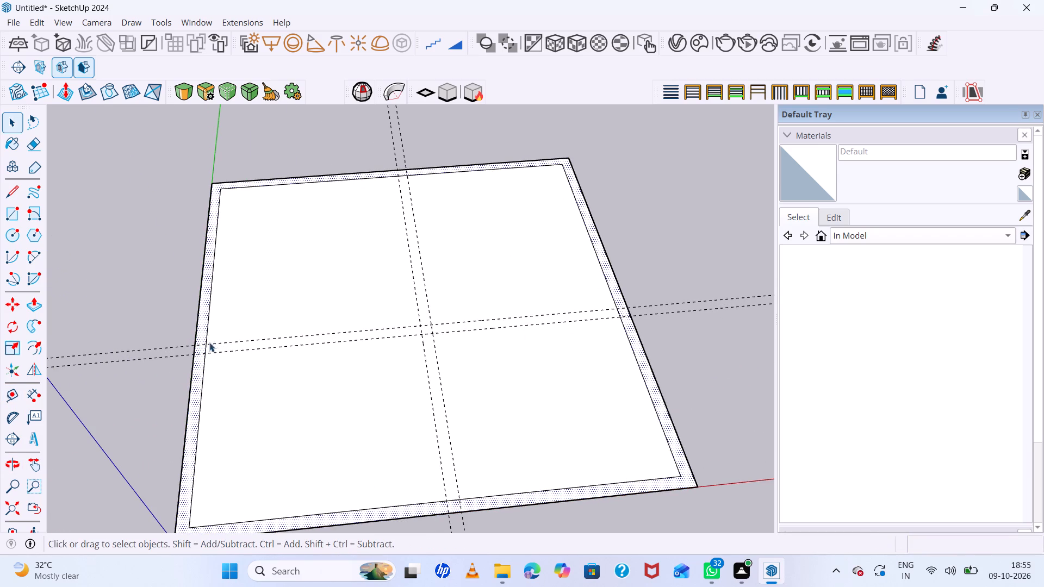
{"action": "key", "text": "r"}
{"action": "scroll", "coordinate": [212, 366], "scroll_direction": "up", "scroll_amount": 12}
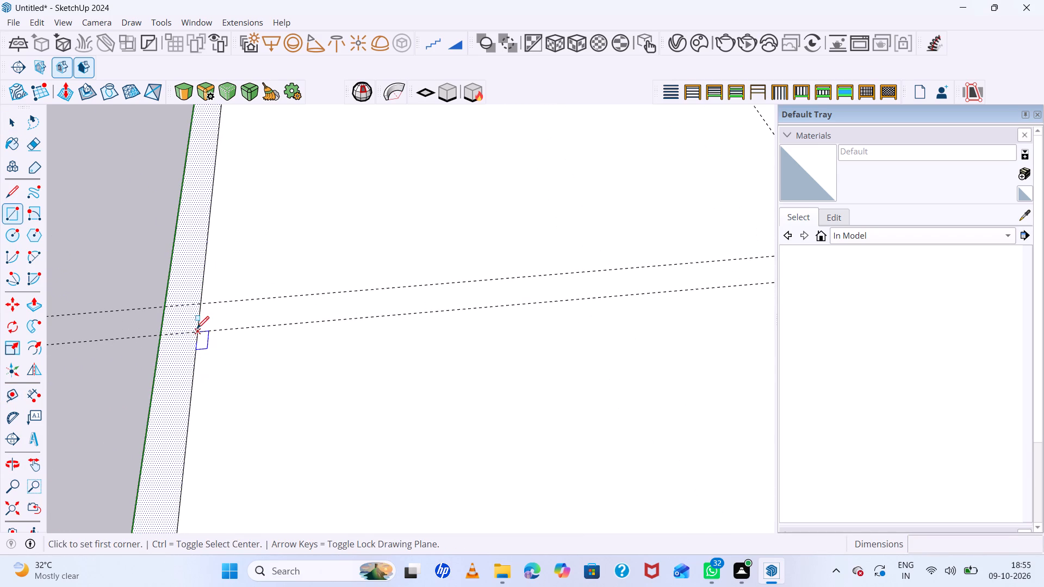
{"action": "left_click", "coordinate": [197, 333]}
{"action": "left_click", "coordinate": [209, 301]}
{"action": "scroll", "coordinate": [164, 349], "scroll_direction": "down", "scroll_amount": 13}
{"action": "scroll", "coordinate": [387, 279], "scroll_direction": "up", "scroll_amount": 5}
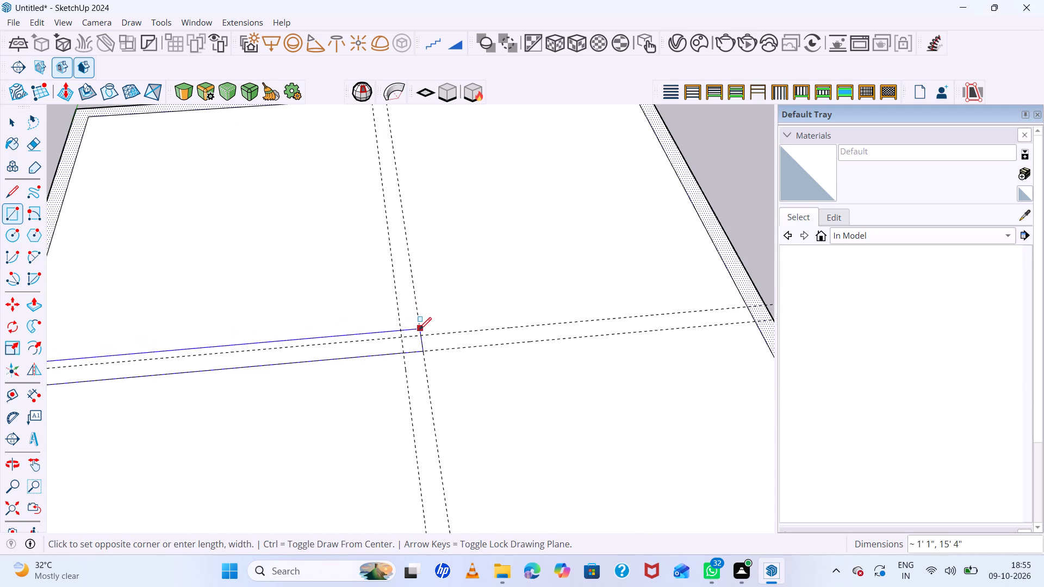
{"action": "left_click", "coordinate": [419, 335]}
Draw a 9" by 12' 9" rectangle between the green-direction guides, from the existing partition to the outer edge on the red axis.
{"action": "scroll", "coordinate": [356, 290], "scroll_direction": "down", "scroll_amount": 7}
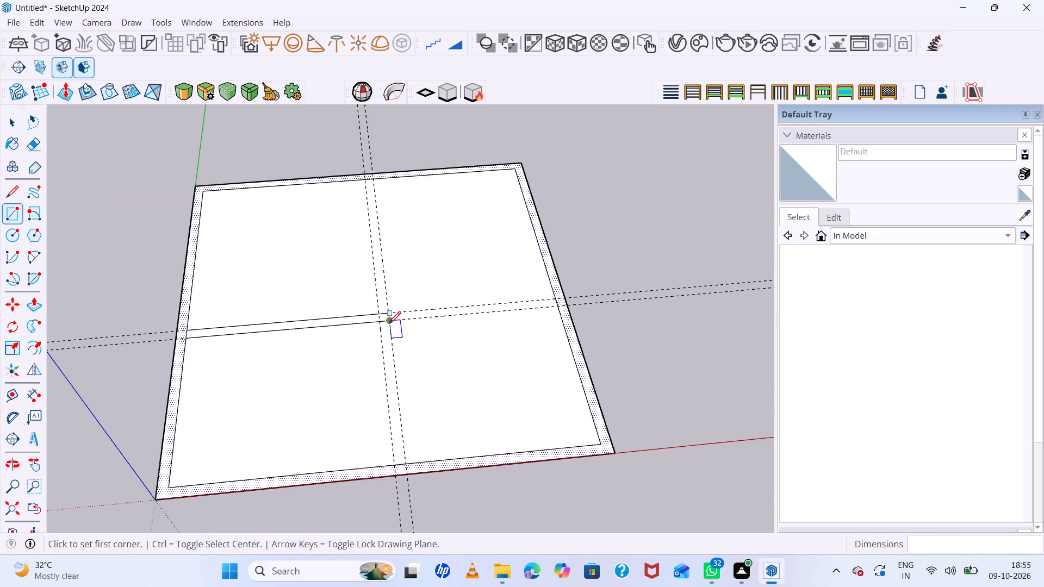
{"action": "scroll", "coordinate": [388, 332], "scroll_direction": "up", "scroll_amount": 6}
{"action": "left_click", "coordinate": [373, 309]}
{"action": "scroll", "coordinate": [413, 469], "scroll_direction": "down", "scroll_amount": 7}
{"action": "scroll", "coordinate": [402, 424], "scroll_direction": "down", "scroll_amount": 7}
{"action": "scroll", "coordinate": [410, 481], "scroll_direction": "up", "scroll_amount": 11}
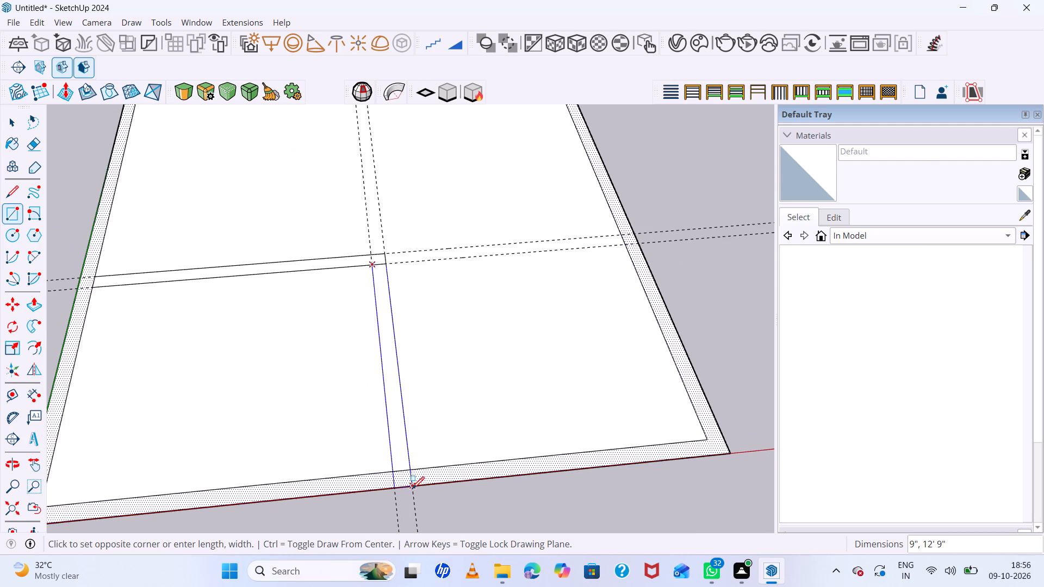
{"action": "left_click", "coordinate": [412, 488]}
Draw a 9" by 13' 11" rectangle between the red-direction guides, from the partition junction to the outer edge opposite the green axis.
{"action": "scroll", "coordinate": [397, 245], "scroll_direction": "up", "scroll_amount": 10}
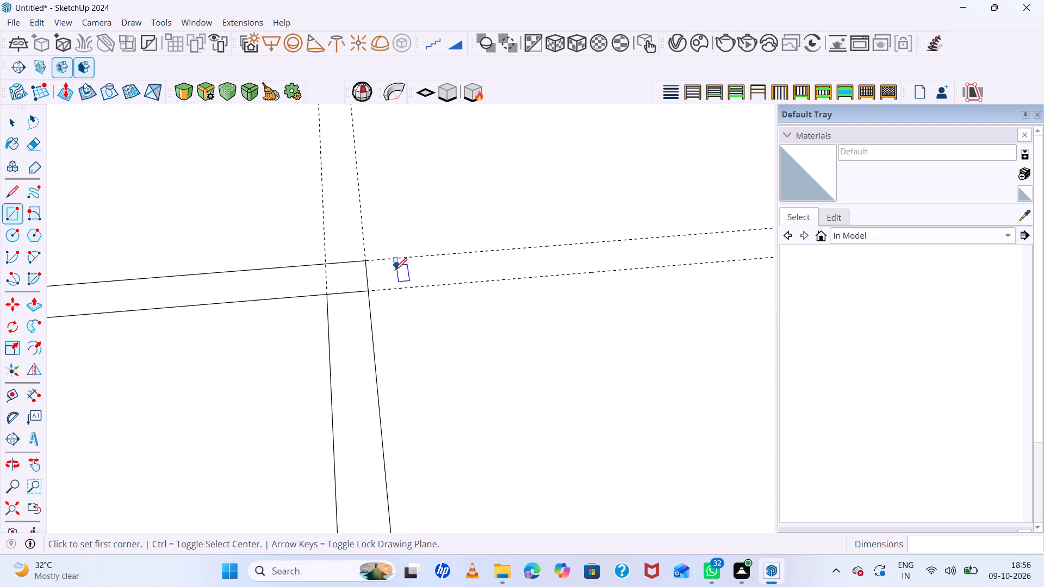
{"action": "left_click", "coordinate": [370, 288]}
{"action": "scroll", "coordinate": [330, 270], "scroll_direction": "down", "scroll_amount": 13}
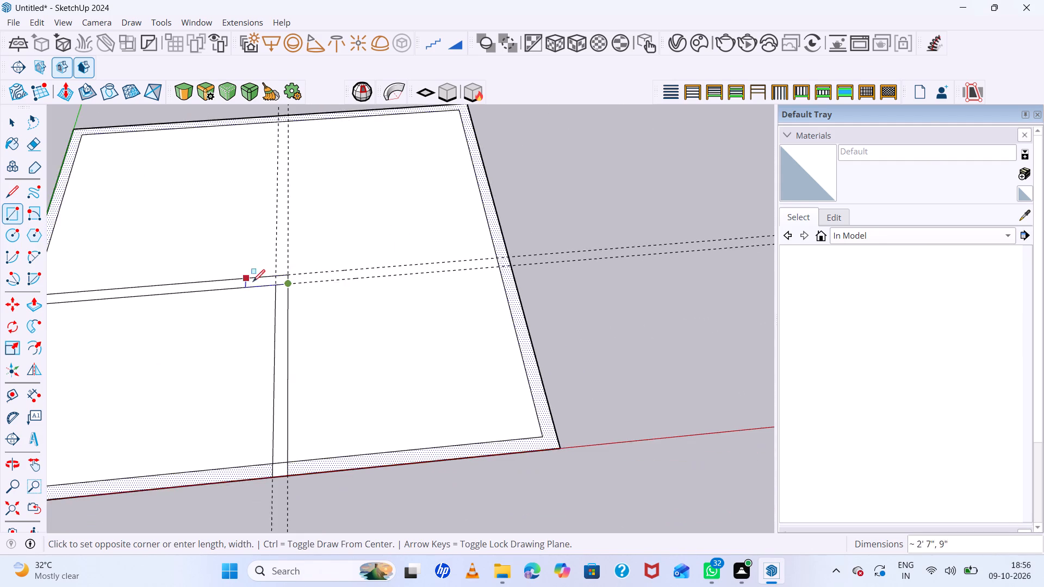
{"action": "scroll", "coordinate": [452, 245], "scroll_direction": "up", "scroll_amount": 5}
{"action": "left_click", "coordinate": [543, 265]}
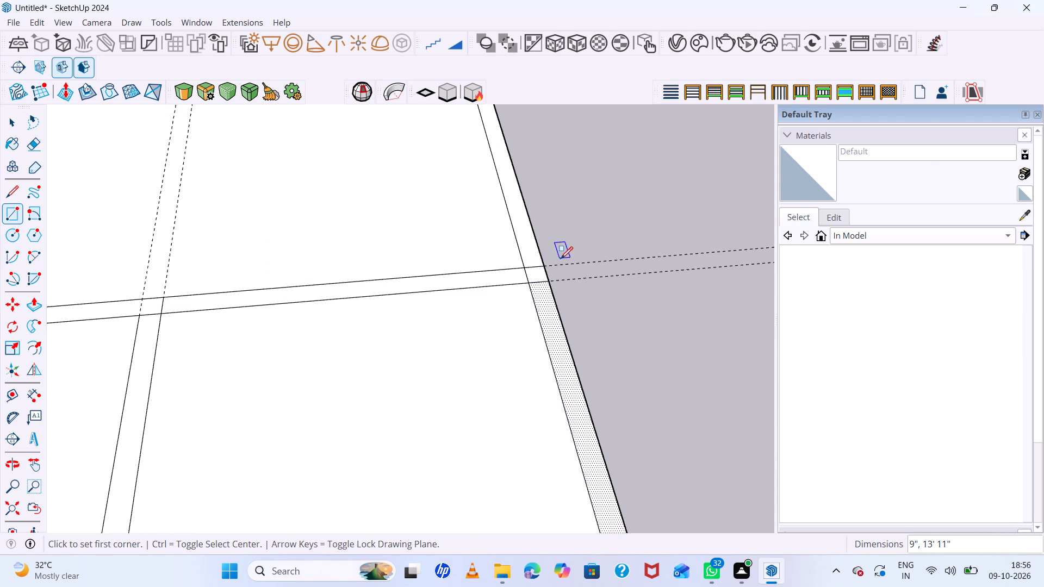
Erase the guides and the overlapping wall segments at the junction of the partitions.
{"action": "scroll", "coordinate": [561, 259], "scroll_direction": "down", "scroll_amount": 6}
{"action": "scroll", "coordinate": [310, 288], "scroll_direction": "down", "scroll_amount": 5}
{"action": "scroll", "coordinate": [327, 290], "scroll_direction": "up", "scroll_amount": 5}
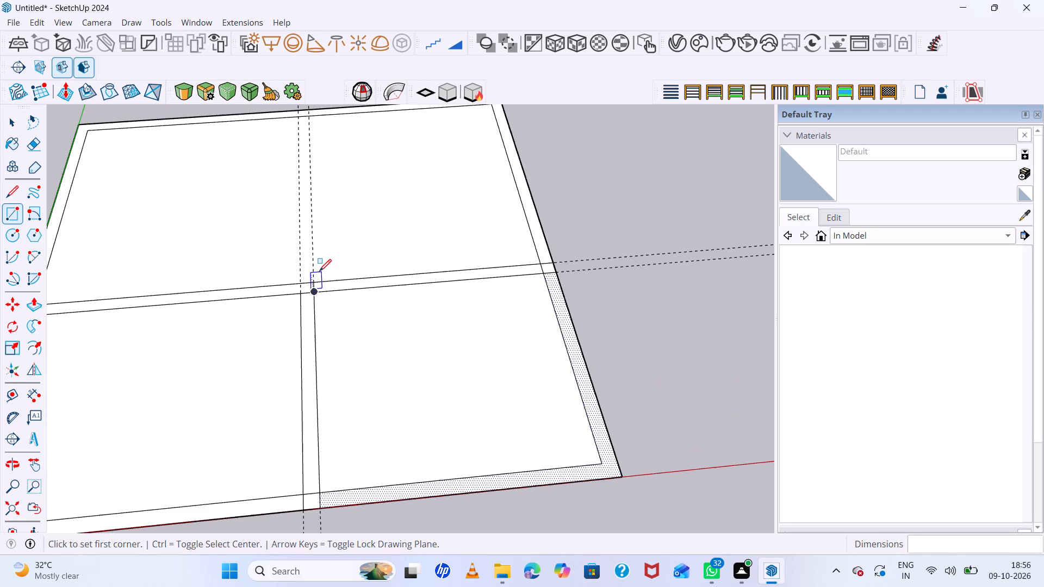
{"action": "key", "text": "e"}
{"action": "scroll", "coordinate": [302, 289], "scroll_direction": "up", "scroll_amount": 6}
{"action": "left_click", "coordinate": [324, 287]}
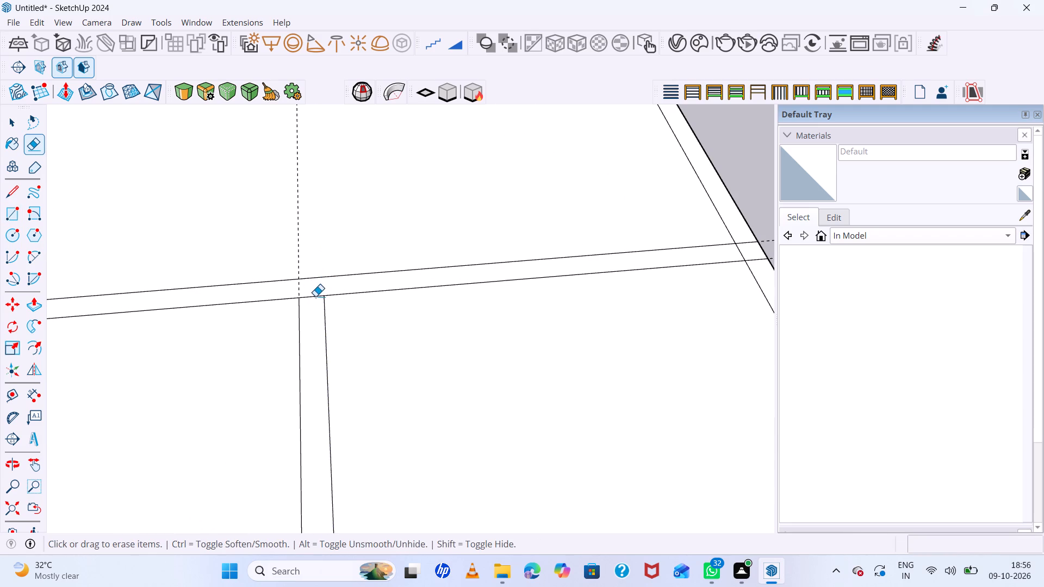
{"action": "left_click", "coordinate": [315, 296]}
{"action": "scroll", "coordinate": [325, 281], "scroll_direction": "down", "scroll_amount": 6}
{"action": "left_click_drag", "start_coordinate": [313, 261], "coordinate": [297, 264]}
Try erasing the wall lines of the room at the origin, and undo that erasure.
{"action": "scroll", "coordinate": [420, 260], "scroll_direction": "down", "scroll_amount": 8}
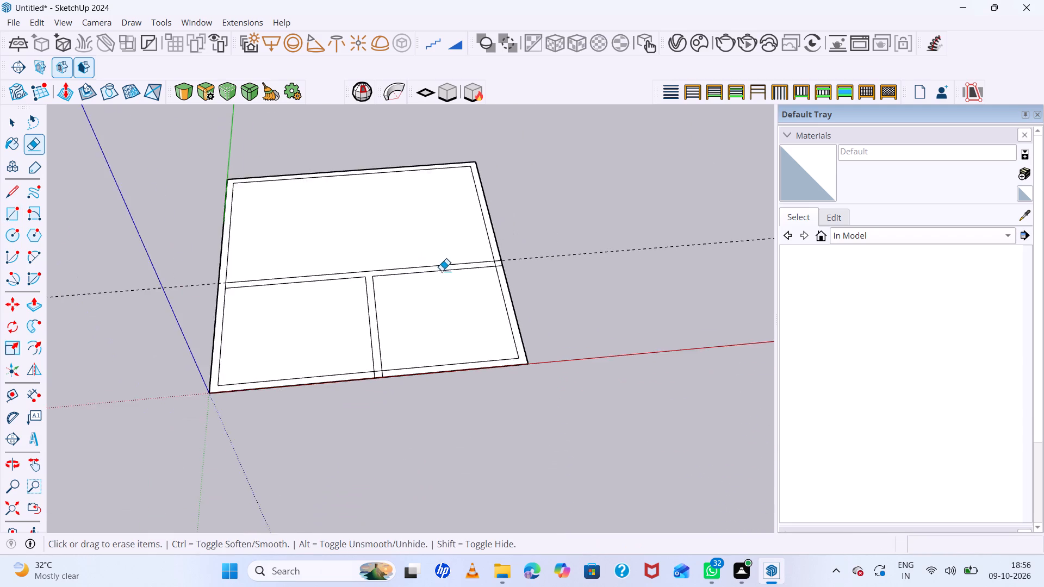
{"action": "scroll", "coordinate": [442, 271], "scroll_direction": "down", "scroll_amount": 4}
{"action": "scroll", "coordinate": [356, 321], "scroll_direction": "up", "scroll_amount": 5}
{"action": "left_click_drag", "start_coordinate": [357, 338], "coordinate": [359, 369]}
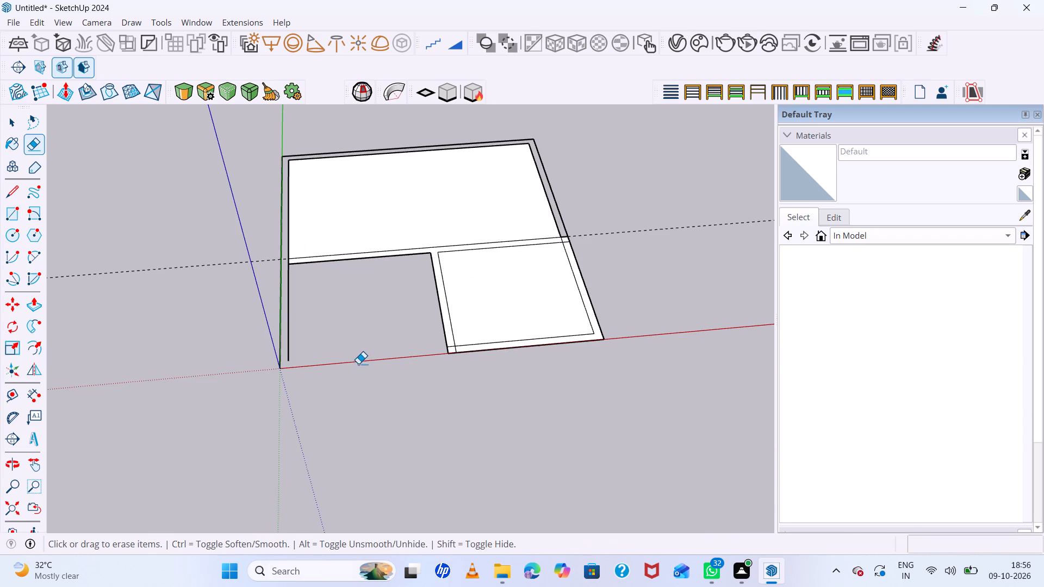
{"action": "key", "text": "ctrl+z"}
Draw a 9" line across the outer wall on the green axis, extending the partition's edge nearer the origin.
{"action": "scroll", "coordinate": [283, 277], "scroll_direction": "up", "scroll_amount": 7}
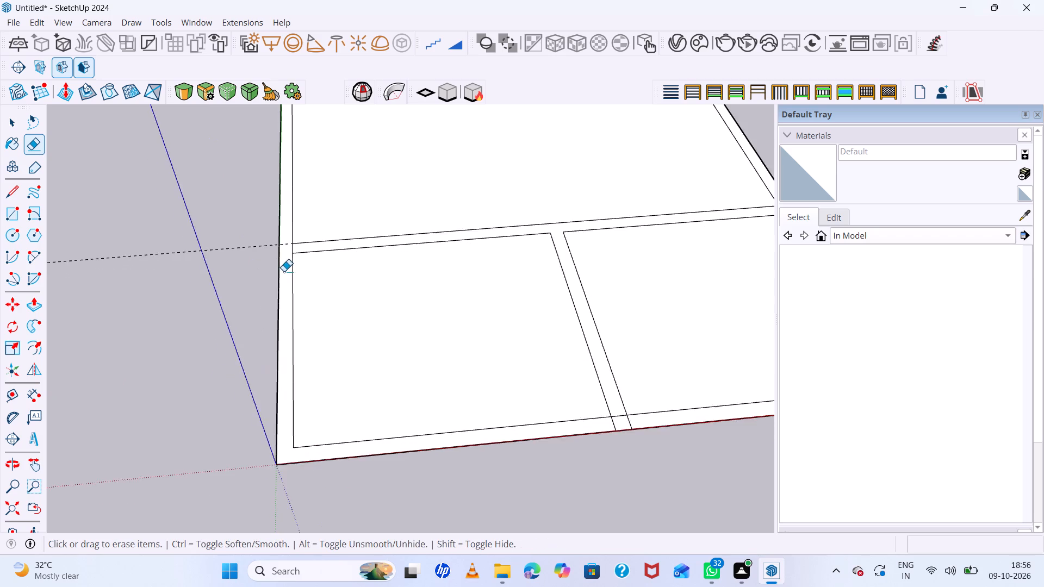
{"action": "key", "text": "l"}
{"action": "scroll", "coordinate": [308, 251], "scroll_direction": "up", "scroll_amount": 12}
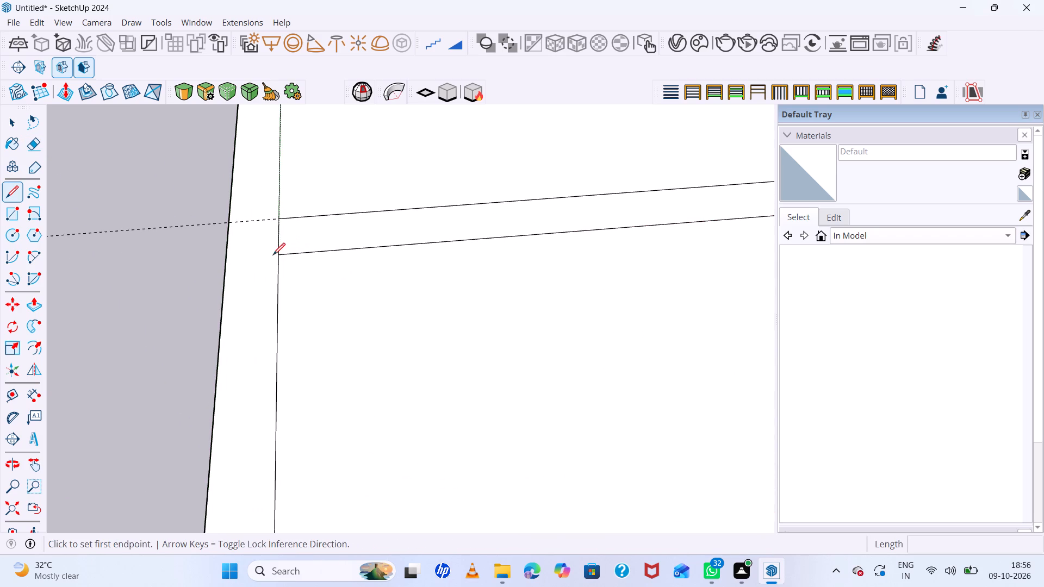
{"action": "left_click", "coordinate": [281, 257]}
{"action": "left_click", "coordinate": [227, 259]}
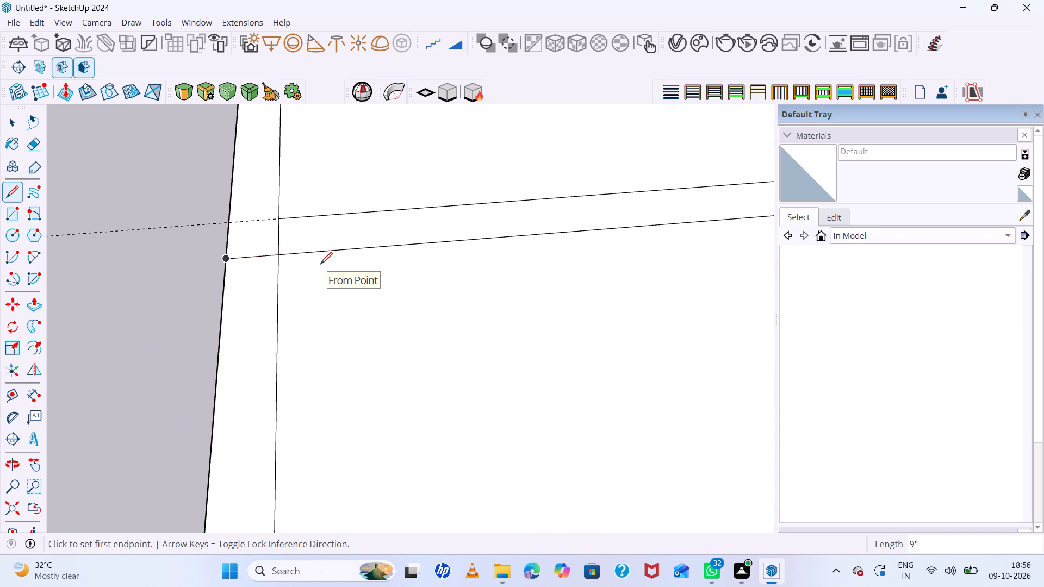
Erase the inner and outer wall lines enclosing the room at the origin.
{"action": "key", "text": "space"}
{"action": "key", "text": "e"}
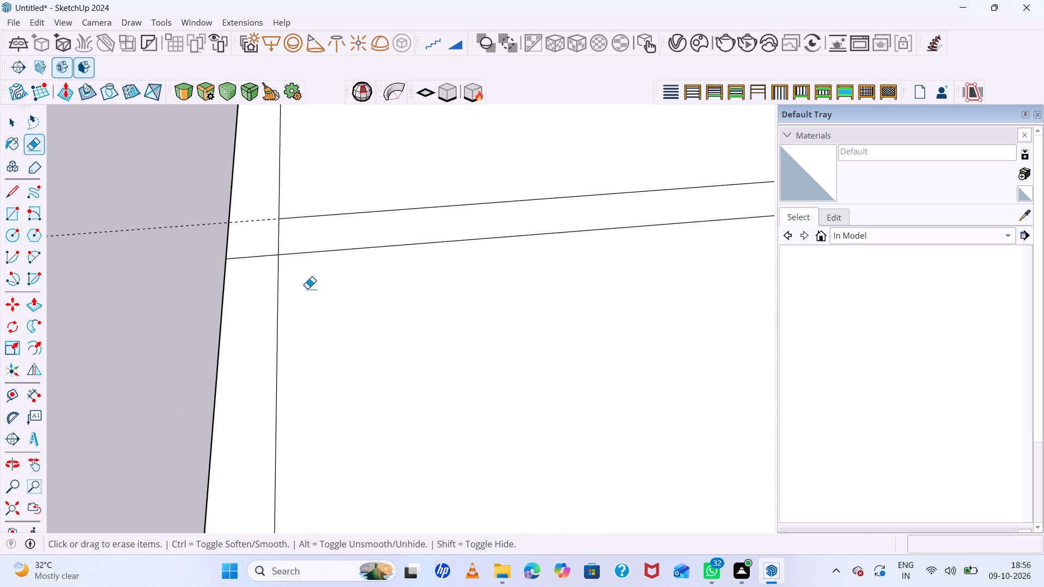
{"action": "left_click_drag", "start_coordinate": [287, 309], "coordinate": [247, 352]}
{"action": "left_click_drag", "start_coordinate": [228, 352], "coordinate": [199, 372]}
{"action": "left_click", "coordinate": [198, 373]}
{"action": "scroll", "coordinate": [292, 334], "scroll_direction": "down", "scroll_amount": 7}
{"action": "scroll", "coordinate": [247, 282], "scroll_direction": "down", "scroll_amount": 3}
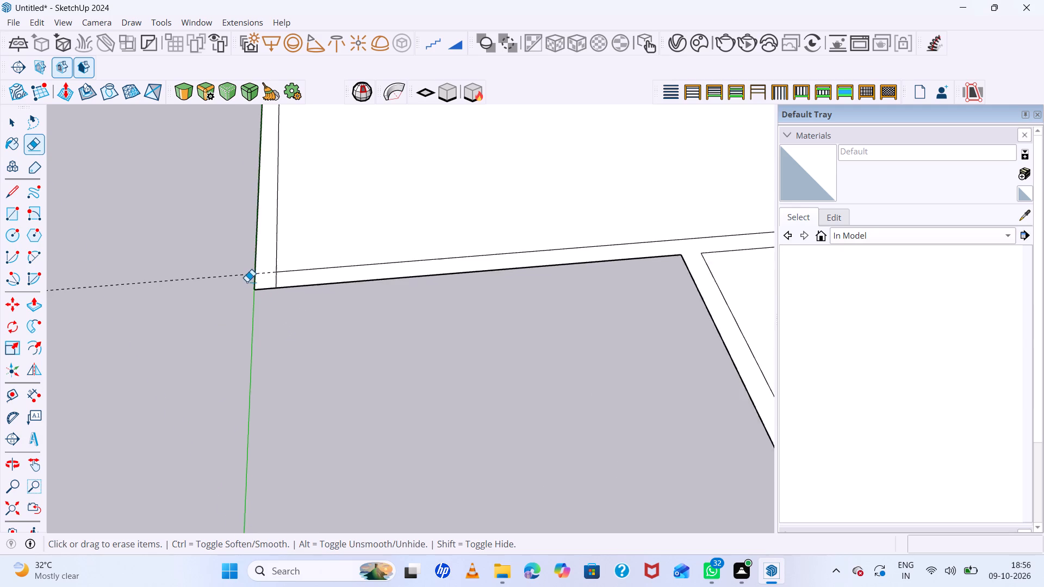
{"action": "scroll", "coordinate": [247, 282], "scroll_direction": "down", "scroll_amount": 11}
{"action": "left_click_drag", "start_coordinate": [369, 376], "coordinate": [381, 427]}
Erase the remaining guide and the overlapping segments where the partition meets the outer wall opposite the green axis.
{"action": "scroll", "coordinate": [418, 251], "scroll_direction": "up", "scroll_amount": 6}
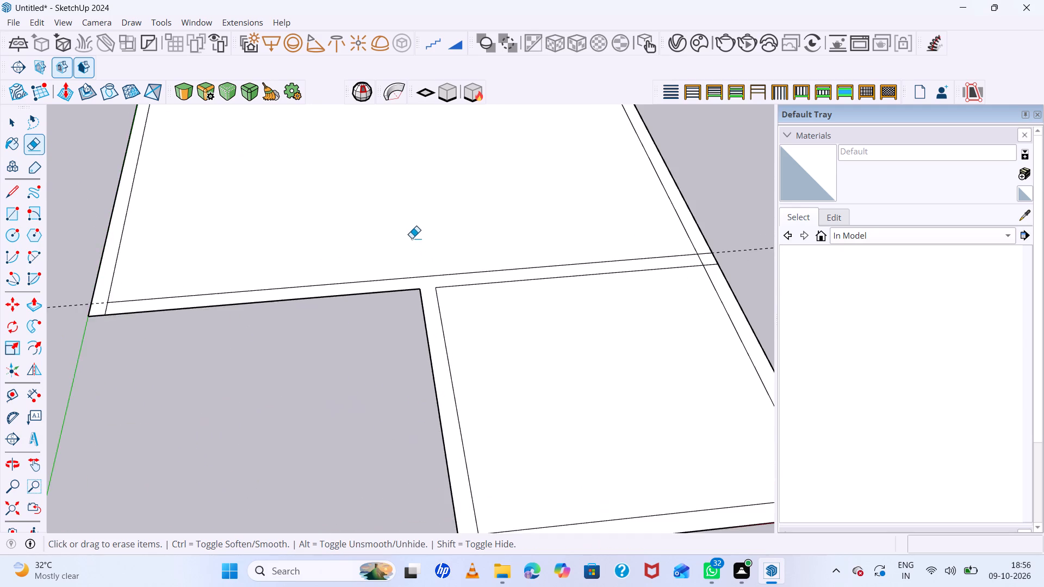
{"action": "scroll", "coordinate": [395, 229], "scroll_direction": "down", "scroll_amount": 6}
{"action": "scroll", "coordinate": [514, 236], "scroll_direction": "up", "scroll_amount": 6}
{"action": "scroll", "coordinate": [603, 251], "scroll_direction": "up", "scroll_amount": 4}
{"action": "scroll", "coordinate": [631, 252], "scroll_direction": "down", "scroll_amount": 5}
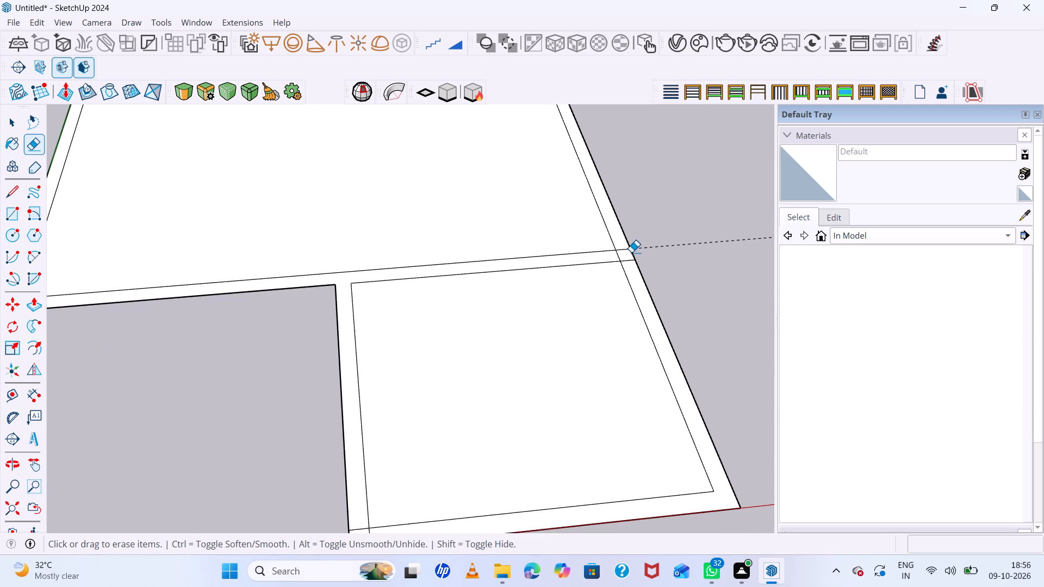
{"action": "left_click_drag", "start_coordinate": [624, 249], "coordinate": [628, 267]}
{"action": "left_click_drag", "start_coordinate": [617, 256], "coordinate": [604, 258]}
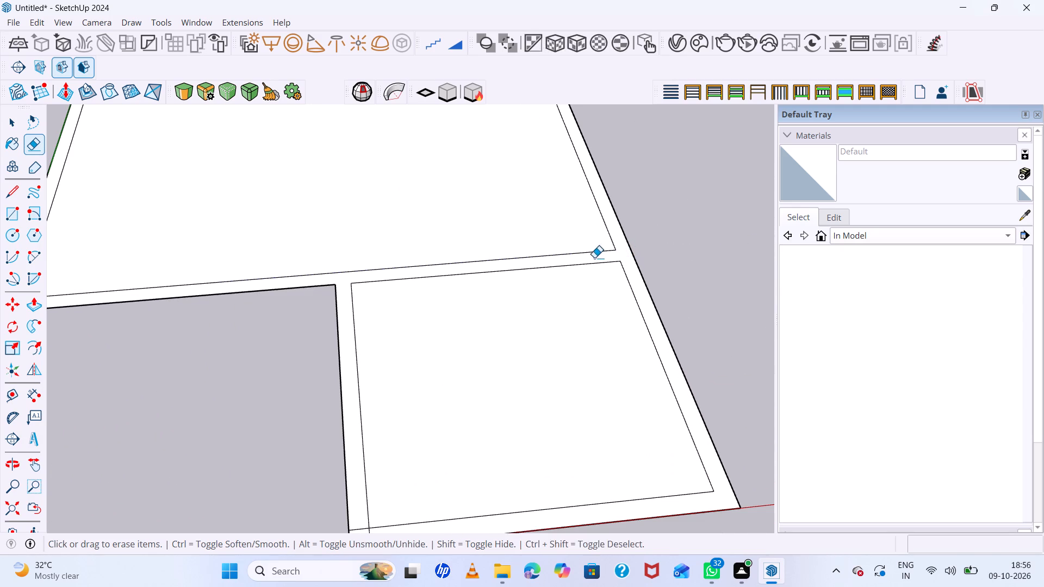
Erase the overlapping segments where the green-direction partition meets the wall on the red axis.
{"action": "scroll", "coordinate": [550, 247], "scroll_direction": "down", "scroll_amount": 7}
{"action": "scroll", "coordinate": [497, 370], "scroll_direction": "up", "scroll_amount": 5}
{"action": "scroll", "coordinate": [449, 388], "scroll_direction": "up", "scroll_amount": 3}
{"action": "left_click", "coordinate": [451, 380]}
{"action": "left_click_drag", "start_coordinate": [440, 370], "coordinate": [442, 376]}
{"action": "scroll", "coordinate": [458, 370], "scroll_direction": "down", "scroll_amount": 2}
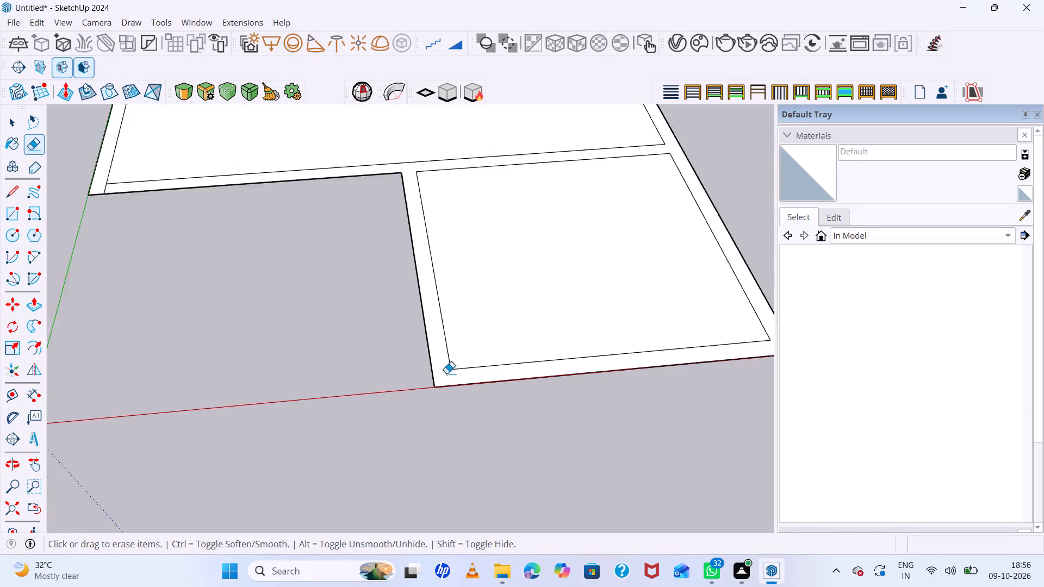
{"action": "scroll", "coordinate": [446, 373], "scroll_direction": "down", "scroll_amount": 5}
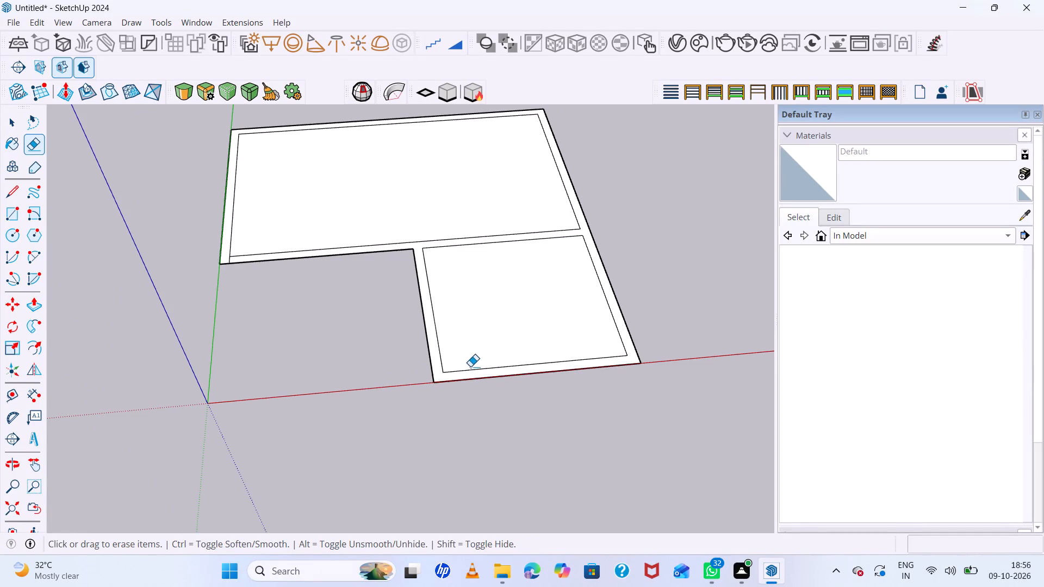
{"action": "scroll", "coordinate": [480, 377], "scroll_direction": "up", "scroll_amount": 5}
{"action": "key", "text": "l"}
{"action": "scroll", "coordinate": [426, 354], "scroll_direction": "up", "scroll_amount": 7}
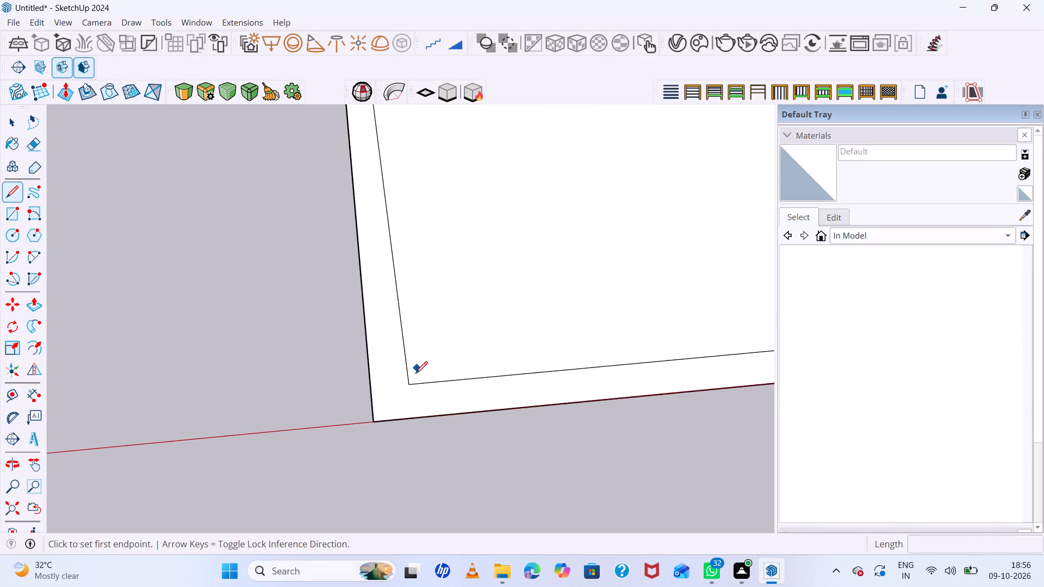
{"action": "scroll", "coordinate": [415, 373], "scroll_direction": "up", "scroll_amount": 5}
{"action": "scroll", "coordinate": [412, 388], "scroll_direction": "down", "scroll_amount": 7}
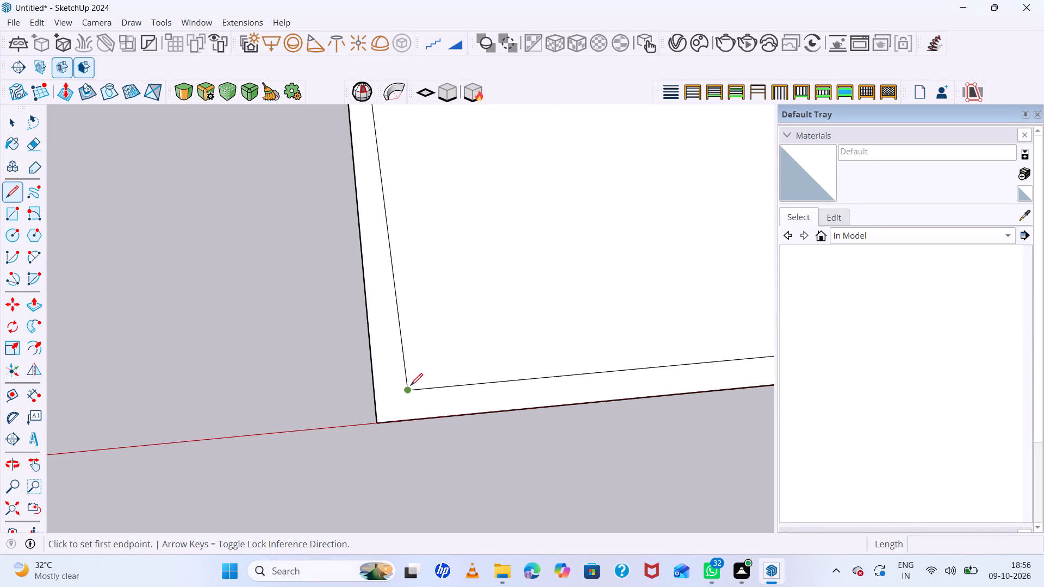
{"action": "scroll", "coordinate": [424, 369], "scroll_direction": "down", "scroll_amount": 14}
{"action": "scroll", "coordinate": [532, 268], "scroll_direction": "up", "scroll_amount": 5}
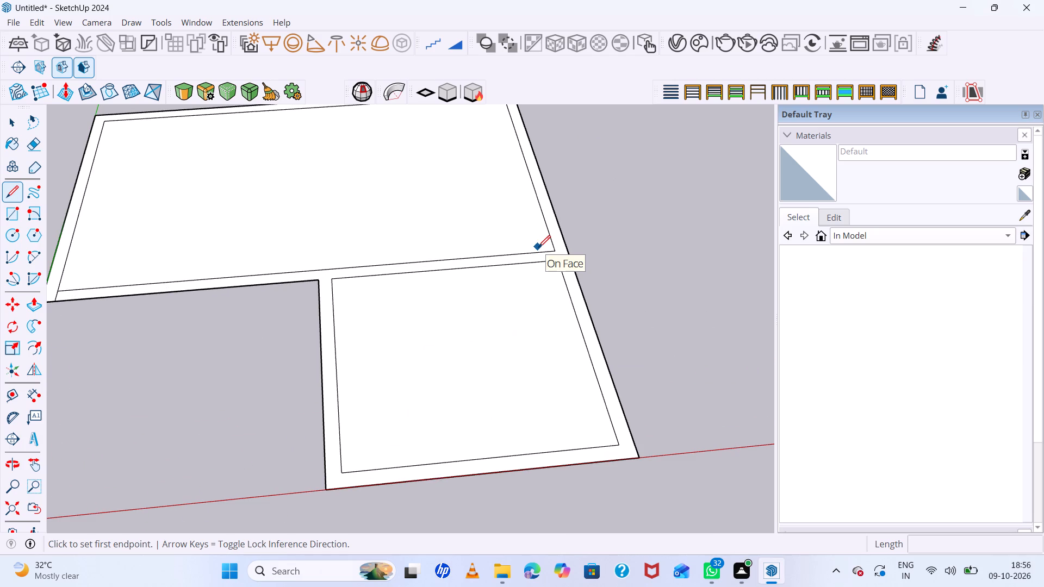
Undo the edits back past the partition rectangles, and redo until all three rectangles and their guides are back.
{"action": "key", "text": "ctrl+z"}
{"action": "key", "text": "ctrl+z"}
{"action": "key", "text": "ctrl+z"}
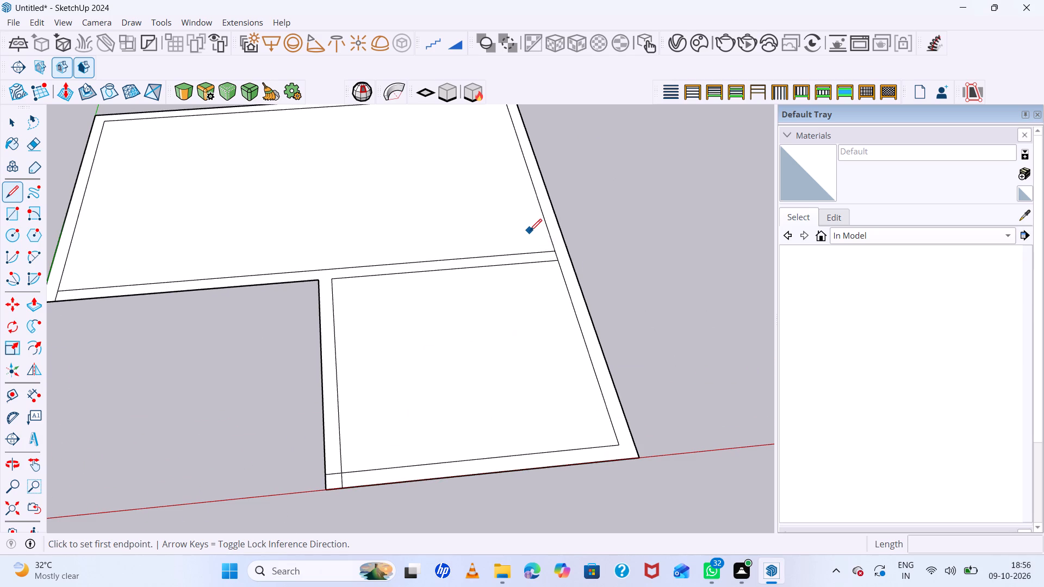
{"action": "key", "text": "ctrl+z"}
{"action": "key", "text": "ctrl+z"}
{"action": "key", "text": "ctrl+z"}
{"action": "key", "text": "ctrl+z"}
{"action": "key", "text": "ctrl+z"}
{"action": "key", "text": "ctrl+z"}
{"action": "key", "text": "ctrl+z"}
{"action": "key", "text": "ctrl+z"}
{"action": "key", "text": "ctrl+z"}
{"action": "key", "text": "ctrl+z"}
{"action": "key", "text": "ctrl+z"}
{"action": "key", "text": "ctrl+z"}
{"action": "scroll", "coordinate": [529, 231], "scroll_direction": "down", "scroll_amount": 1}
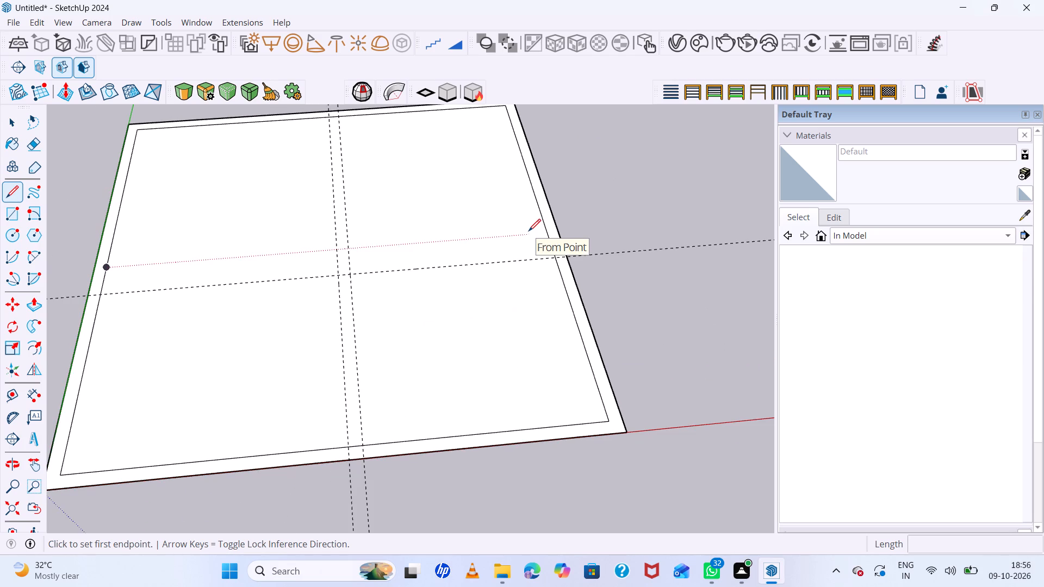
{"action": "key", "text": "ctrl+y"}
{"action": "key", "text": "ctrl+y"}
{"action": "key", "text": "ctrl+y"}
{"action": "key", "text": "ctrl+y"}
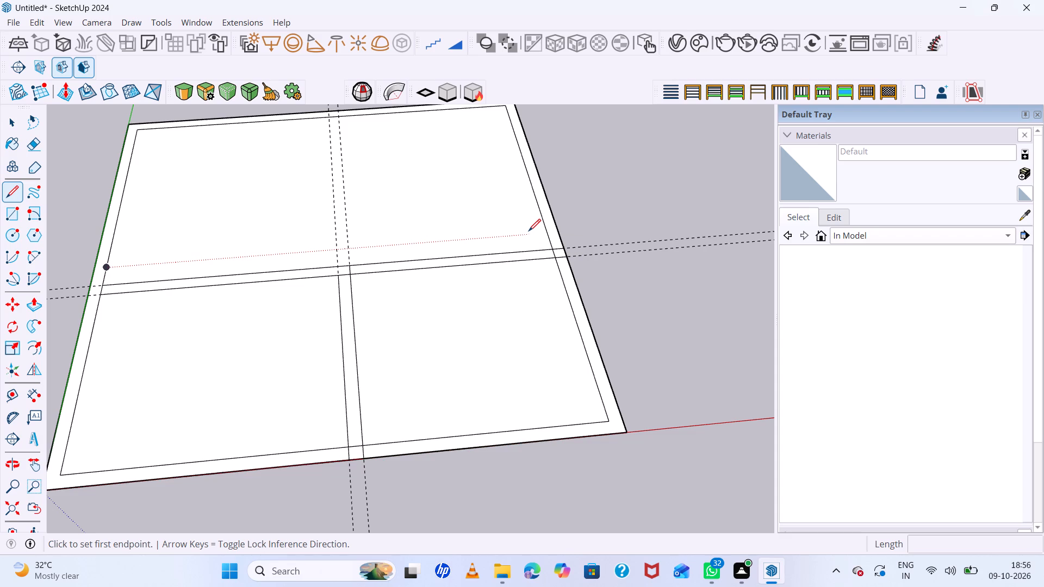
Erase the wall lines enclosing the corner room at the far end of the red axis, away from the origin.
{"action": "scroll", "coordinate": [487, 311], "scroll_direction": "down", "scroll_amount": 5}
{"action": "key", "text": "space"}
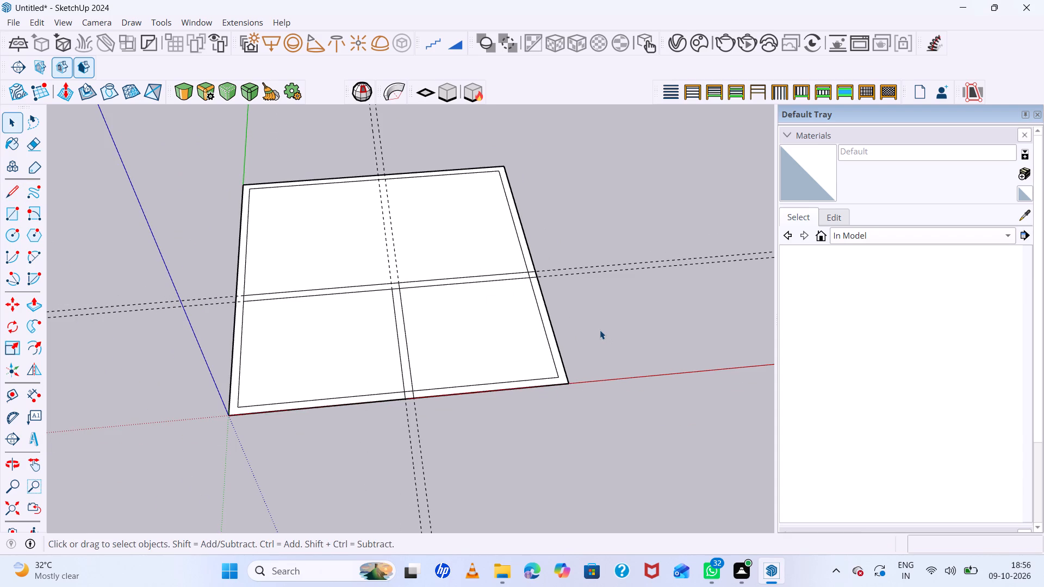
{"action": "key", "text": "e"}
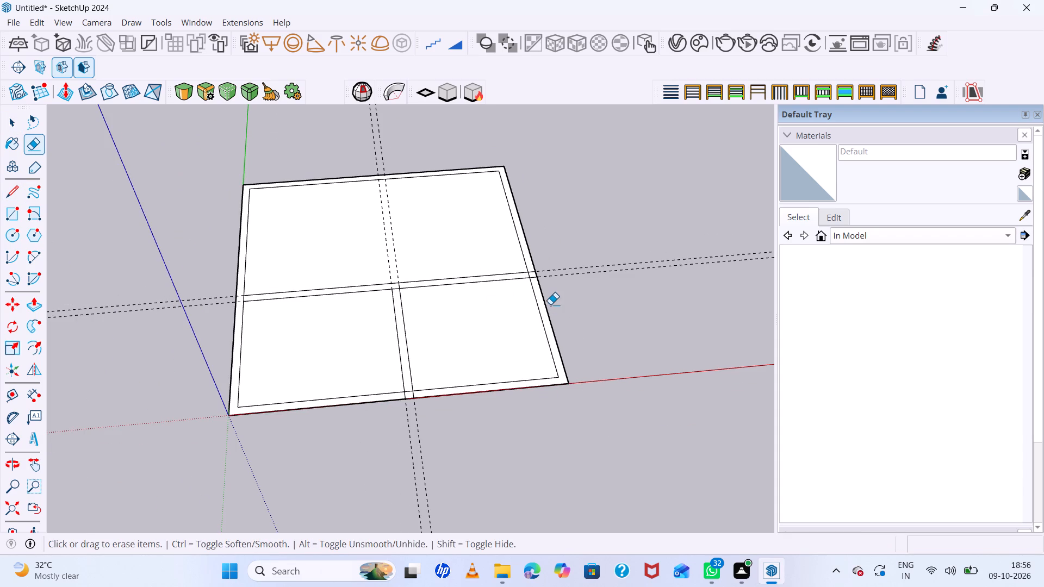
{"action": "left_click_drag", "start_coordinate": [550, 308], "coordinate": [530, 367]}
{"action": "left_click_drag", "start_coordinate": [531, 366], "coordinate": [529, 441]}
{"action": "left_click", "coordinate": [529, 441]}
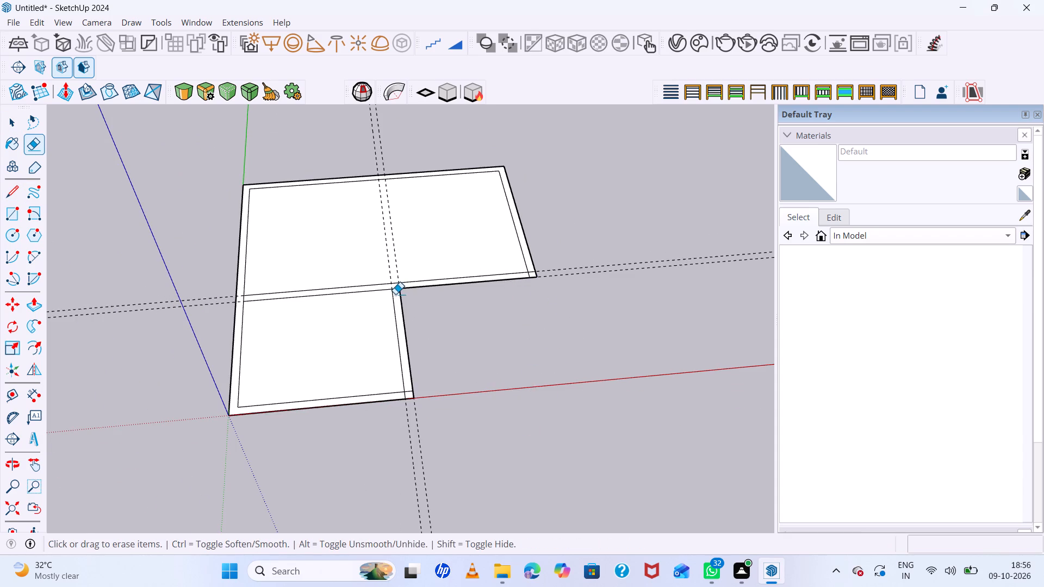
Erase the lower red-direction guide and the overlapping partition segment at the junction.
{"action": "scroll", "coordinate": [395, 294], "scroll_direction": "up", "scroll_amount": 10}
{"action": "left_click", "coordinate": [395, 283]}
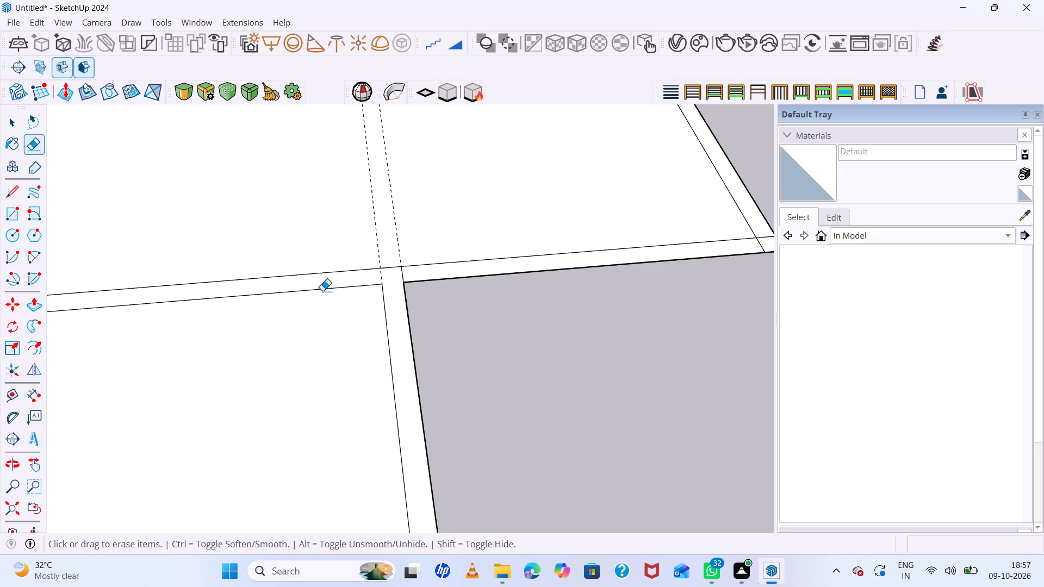
Erase the remaining red-direction guide and the overlapping segments at the partition's outer end, away from the green axis.
{"action": "scroll", "coordinate": [252, 300], "scroll_direction": "down", "scroll_amount": 6}
{"action": "scroll", "coordinate": [583, 230], "scroll_direction": "up", "scroll_amount": 5}
{"action": "scroll", "coordinate": [548, 284], "scroll_direction": "up", "scroll_amount": 5}
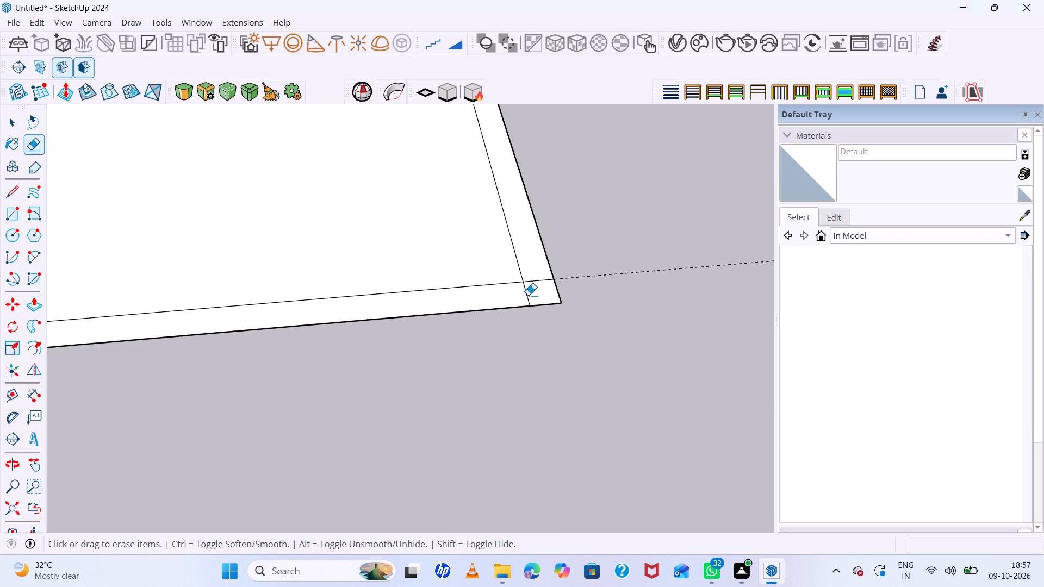
{"action": "double_click", "coordinate": [538, 278]}
{"action": "left_click", "coordinate": [527, 297]}
{"action": "left_click_drag", "start_coordinate": [525, 298], "coordinate": [519, 300]}
Erase one green-direction guide and the overlapping segments where its partition meets the wall on the red axis.
{"action": "scroll", "coordinate": [627, 285], "scroll_direction": "down", "scroll_amount": 13}
{"action": "scroll", "coordinate": [409, 349], "scroll_direction": "up", "scroll_amount": 4}
{"action": "scroll", "coordinate": [353, 477], "scroll_direction": "down", "scroll_amount": 10}
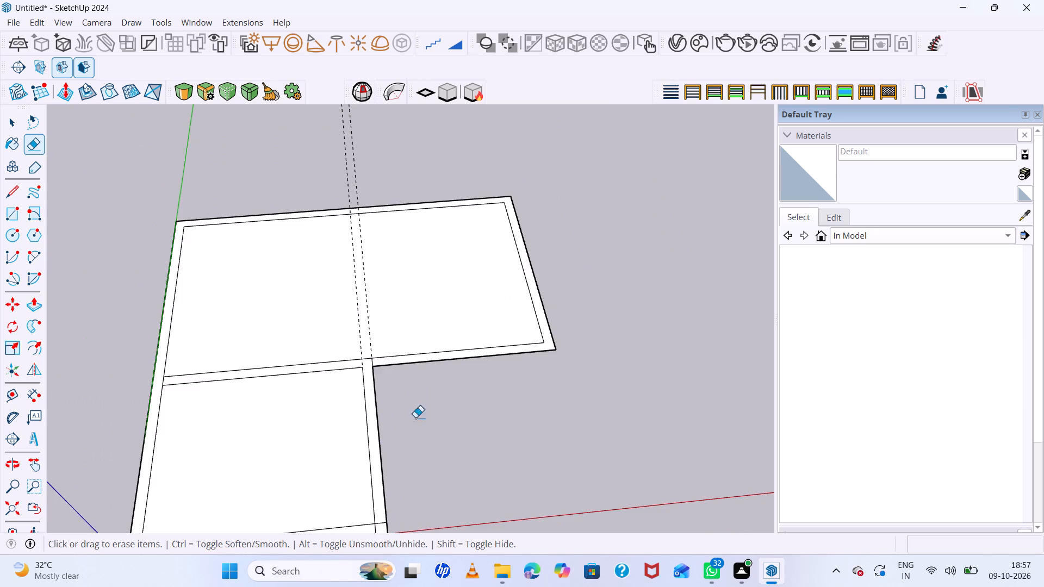
{"action": "scroll", "coordinate": [415, 417], "scroll_direction": "down", "scroll_amount": 2}
{"action": "scroll", "coordinate": [399, 507], "scroll_direction": "up", "scroll_amount": 12}
{"action": "left_click", "coordinate": [387, 465]}
{"action": "left_click_drag", "start_coordinate": [378, 477], "coordinate": [341, 480]}
{"action": "left_click", "coordinate": [339, 480]}
Erase the last green-direction guide and the leftover short segment at the partition junction.
{"action": "scroll", "coordinate": [623, 444], "scroll_direction": "down", "scroll_amount": 14}
{"action": "scroll", "coordinate": [415, 361], "scroll_direction": "up", "scroll_amount": 9}
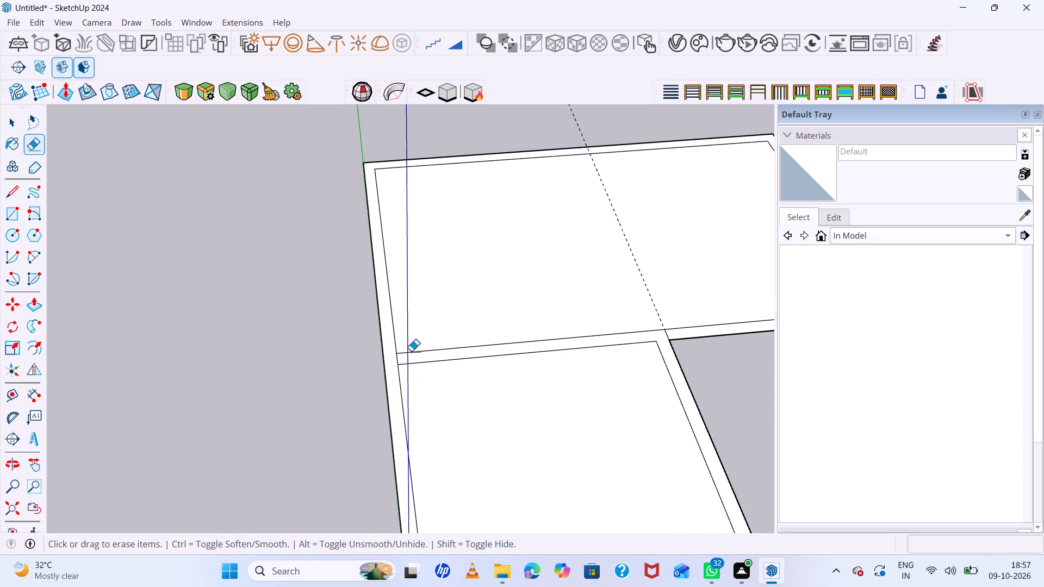
{"action": "scroll", "coordinate": [411, 351], "scroll_direction": "up", "scroll_amount": 4}
{"action": "scroll", "coordinate": [316, 359], "scroll_direction": "down", "scroll_amount": 13}
{"action": "scroll", "coordinate": [461, 323], "scroll_direction": "up", "scroll_amount": 6}
{"action": "scroll", "coordinate": [551, 334], "scroll_direction": "down", "scroll_amount": 4}
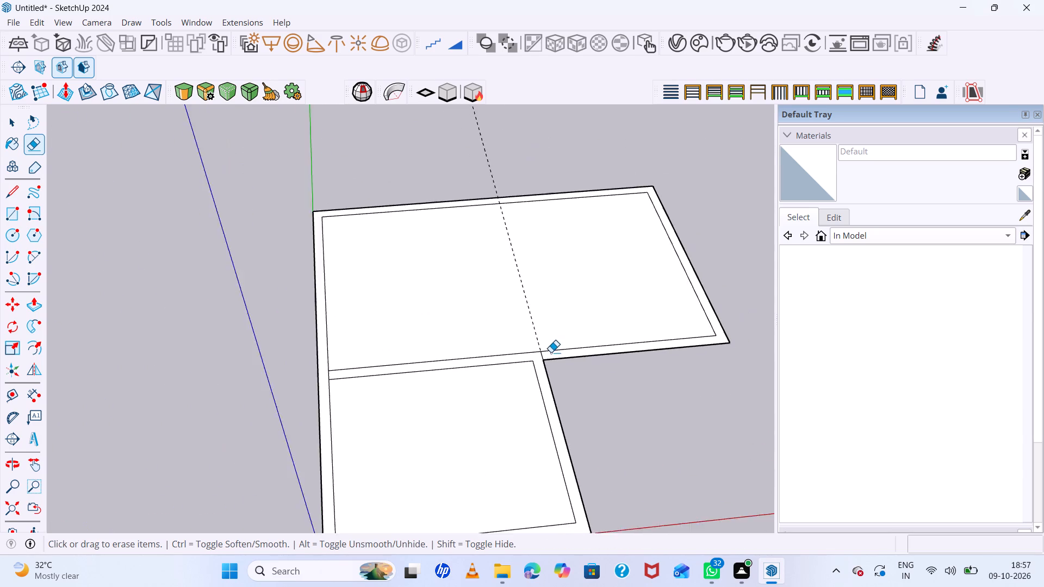
{"action": "scroll", "coordinate": [551, 352], "scroll_direction": "up", "scroll_amount": 5}
{"action": "left_click", "coordinate": [537, 358]}
{"action": "left_click", "coordinate": [531, 360]}
{"action": "scroll", "coordinate": [420, 351], "scroll_direction": "down", "scroll_amount": 13}
{"action": "scroll", "coordinate": [422, 358], "scroll_direction": "up", "scroll_amount": 2}
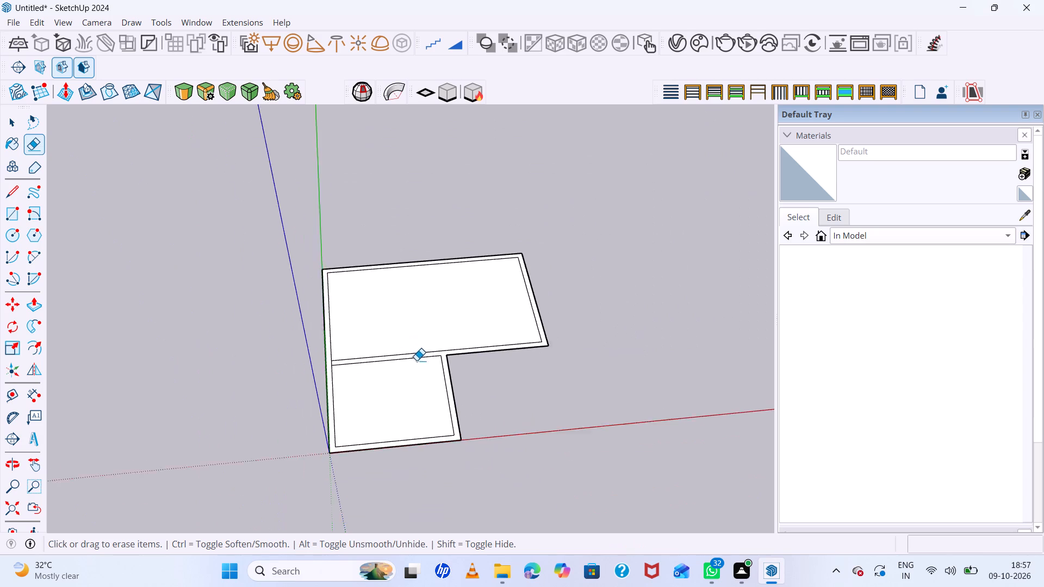
Erase the short leftover segment where the dividing wall meets the outer wall along the green axis.
{"action": "scroll", "coordinate": [417, 360], "scroll_direction": "up", "scroll_amount": 4}
{"action": "scroll", "coordinate": [300, 366], "scroll_direction": "up", "scroll_amount": 6}
{"action": "scroll", "coordinate": [335, 329], "scroll_direction": "down", "scroll_amount": 7}
{"action": "scroll", "coordinate": [328, 342], "scroll_direction": "up", "scroll_amount": 6}
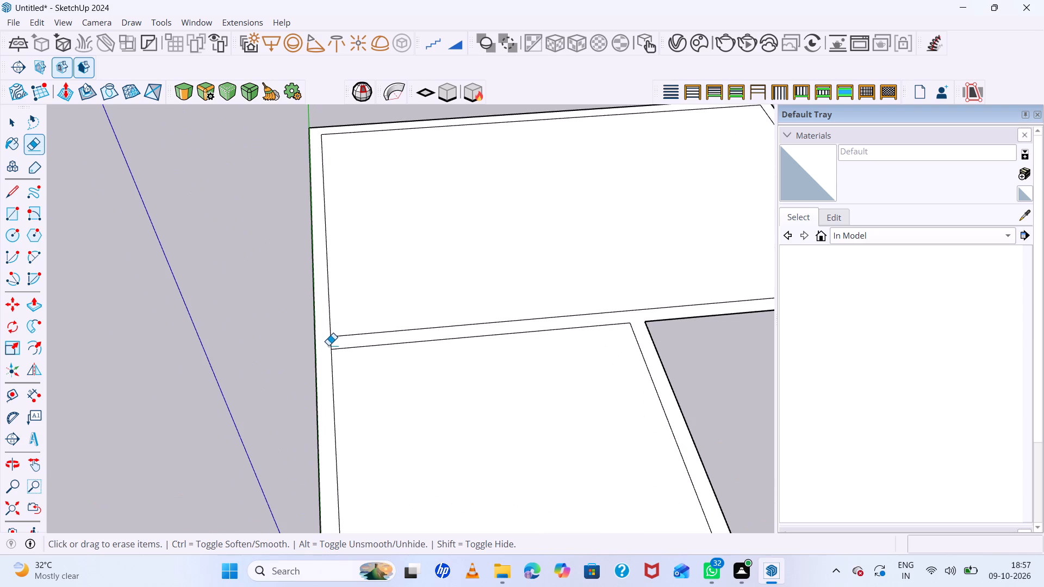
{"action": "left_click", "coordinate": [329, 346]}
{"action": "left_click_drag", "start_coordinate": [335, 344], "coordinate": [322, 347]}
{"action": "left_click", "coordinate": [320, 347]}
{"action": "scroll", "coordinate": [240, 356], "scroll_direction": "down", "scroll_amount": 7}
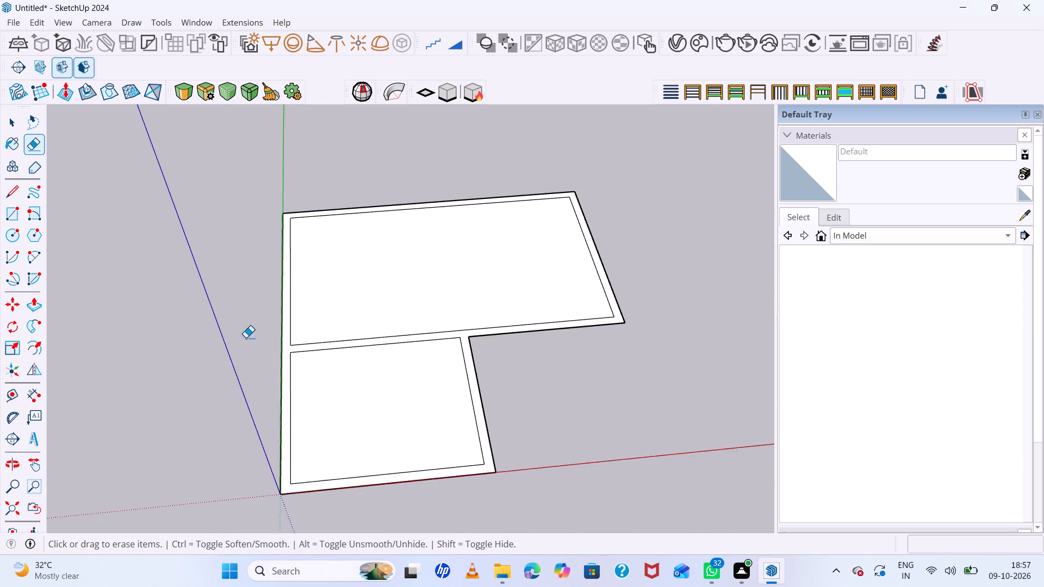
Cut out the floor faces of both rooms, leaving only the wall outline faces.
{"action": "scroll", "coordinate": [246, 338], "scroll_direction": "down", "scroll_amount": 7}
{"action": "scroll", "coordinate": [363, 358], "scroll_direction": "up", "scroll_amount": 11}
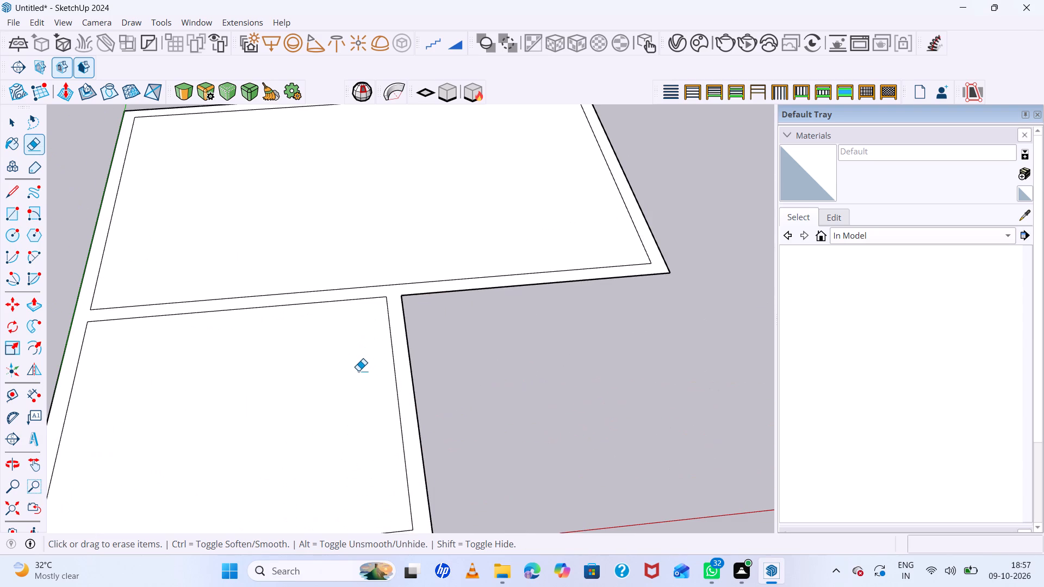
{"action": "left_click", "coordinate": [358, 371]}
{"action": "key", "text": "space"}
{"action": "left_click", "coordinate": [358, 367]}
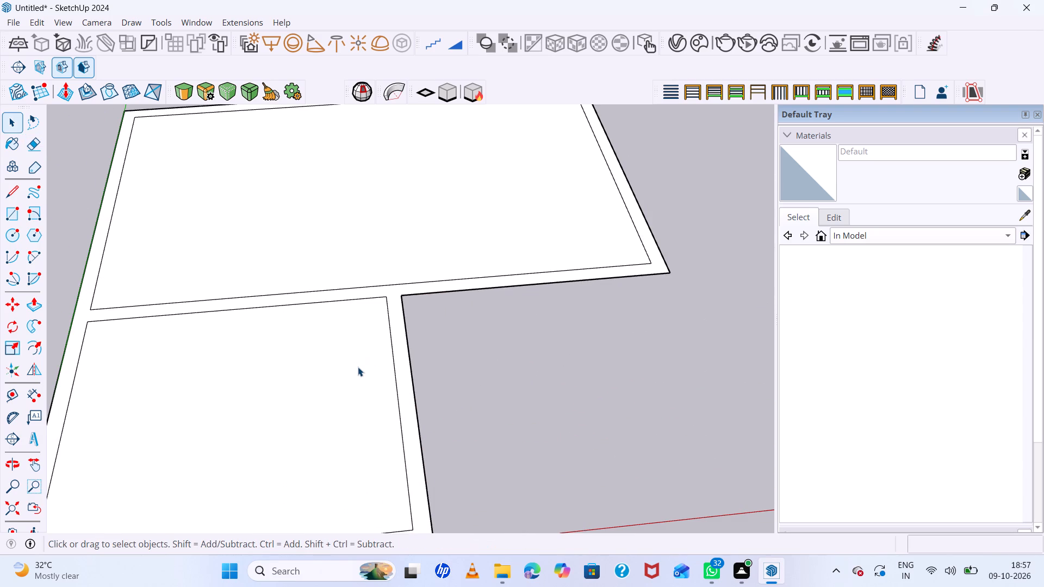
{"action": "key", "text": "ctrl+x"}
{"action": "left_click", "coordinate": [394, 239]}
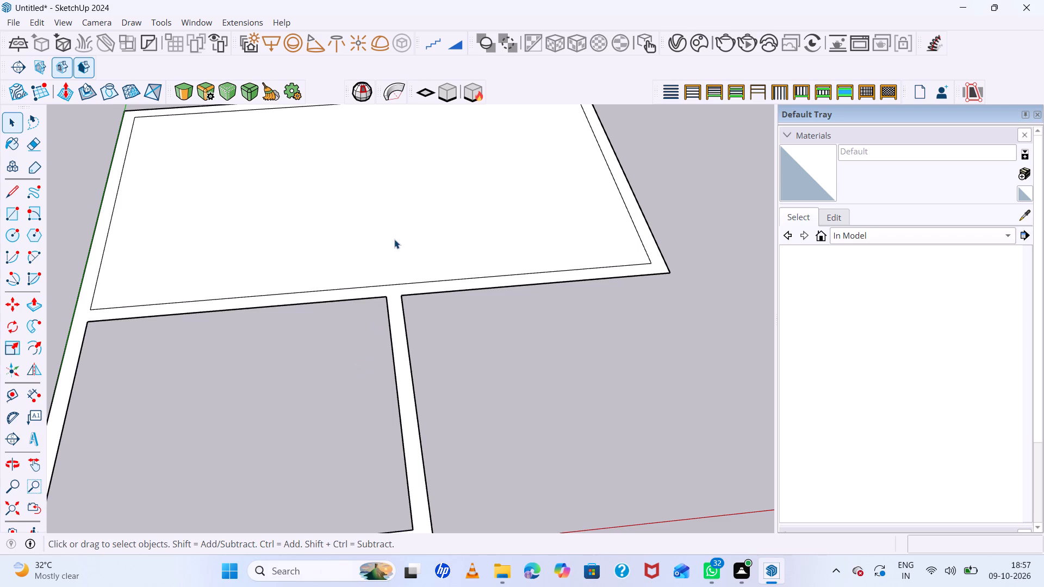
{"action": "key", "text": "x"}
{"action": "key", "text": "ctrl+x"}
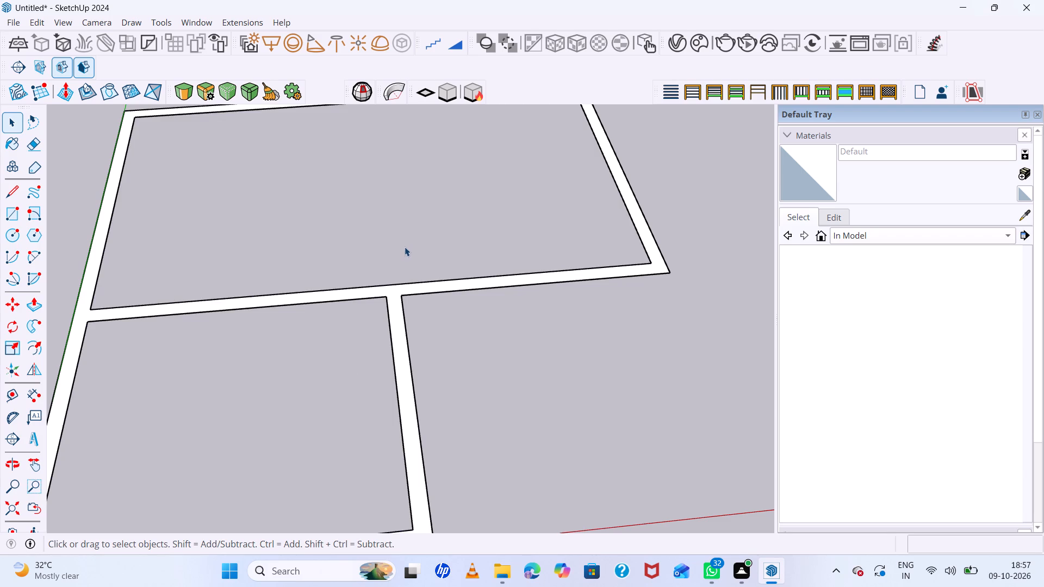
Push/Pull the wall outline face up to a height of 10'.
{"action": "scroll", "coordinate": [426, 341], "scroll_direction": "down", "scroll_amount": 12}
{"action": "scroll", "coordinate": [419, 372], "scroll_direction": "up", "scroll_amount": 6}
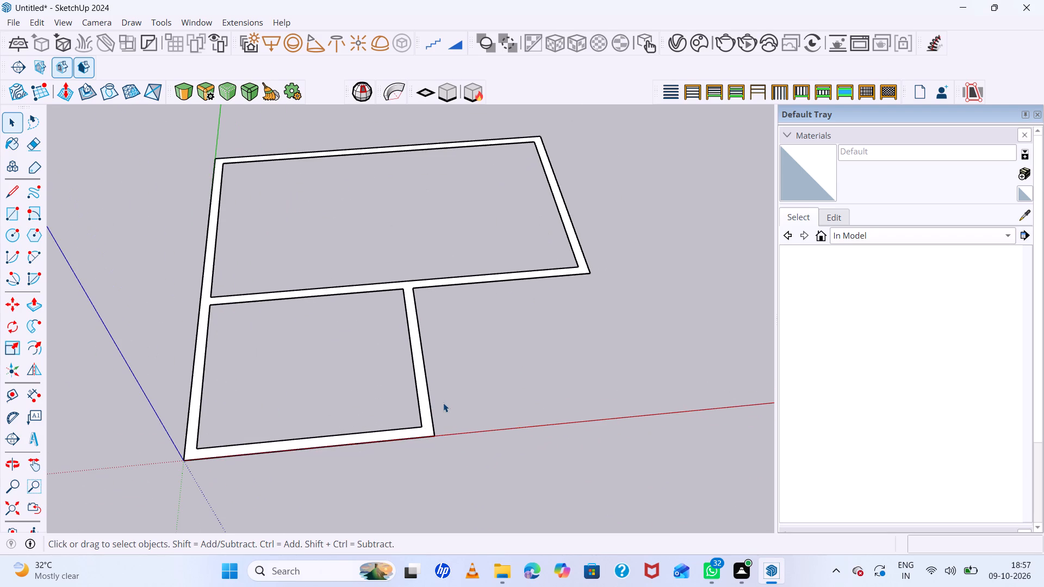
{"action": "key", "text": "p"}
{"action": "left_click", "coordinate": [426, 419]}
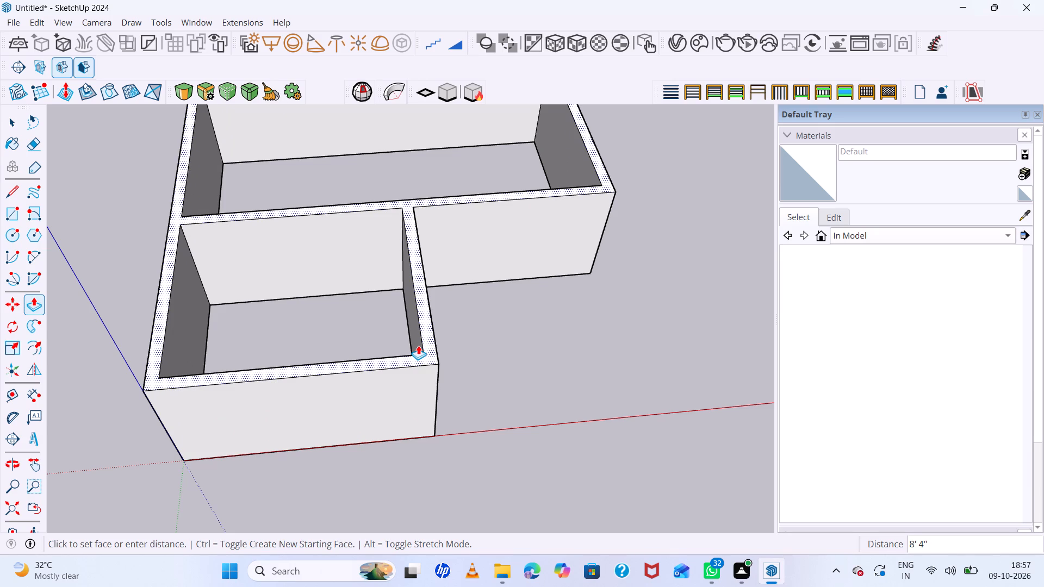
{"action": "type", "text": "10"}
{"action": "key", "text": "apostrophe"}
{"action": "key", "text": "Return"}
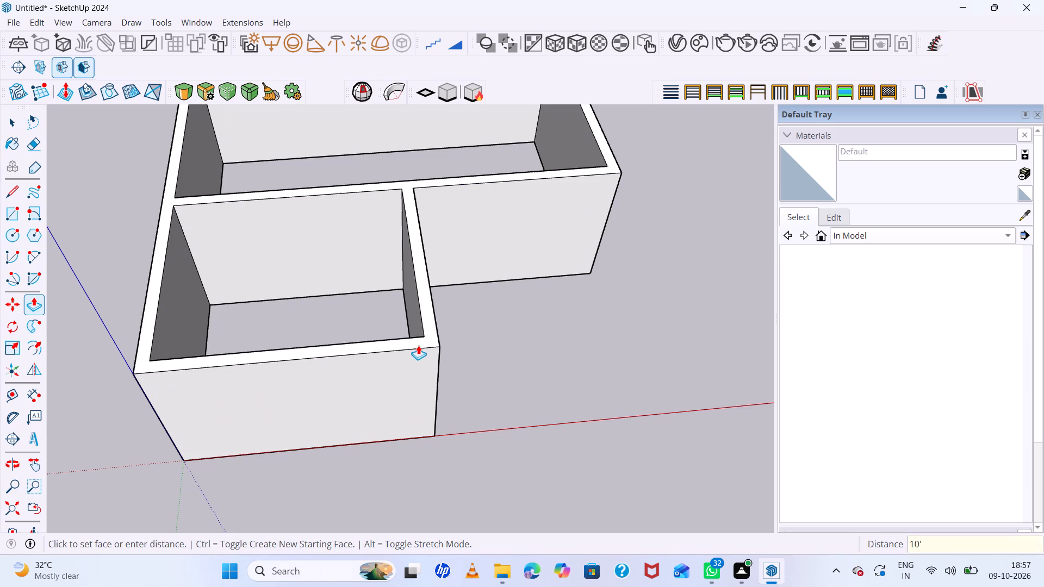
{"action": "key", "text": "Return"}
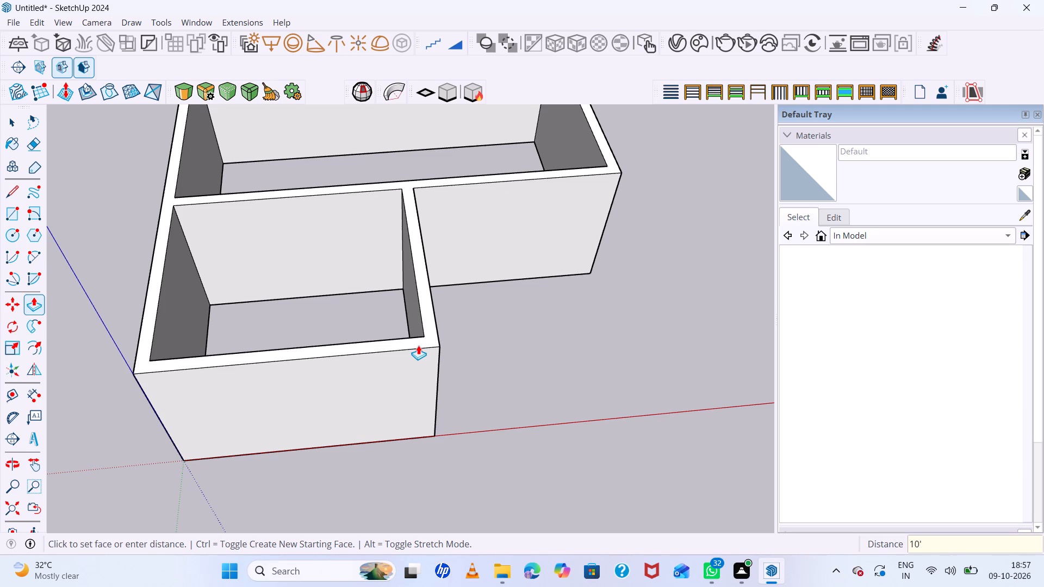
Select all the connected wall geometry and make it a group.
{"action": "scroll", "coordinate": [499, 522], "scroll_direction": "down", "scroll_amount": 7}
{"action": "scroll", "coordinate": [576, 452], "scroll_direction": "up", "scroll_amount": 8}
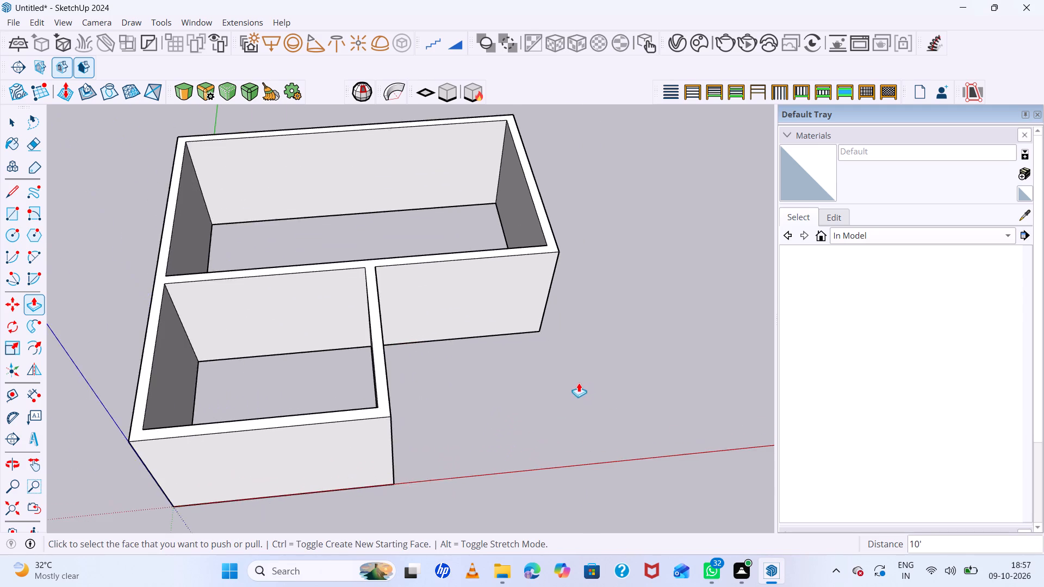
{"action": "scroll", "coordinate": [579, 383], "scroll_direction": "up", "scroll_amount": 2}
{"action": "middle_click_drag", "start_coordinate": [580, 365], "coordinate": [571, 232]}
{"action": "scroll", "coordinate": [570, 232], "scroll_direction": "up", "scroll_amount": 1}
{"action": "scroll", "coordinate": [575, 234], "scroll_direction": "down", "scroll_amount": 14}
{"action": "middle_click_drag", "start_coordinate": [613, 249], "coordinate": [533, 181]}
{"action": "middle_click", "coordinate": [533, 181]}
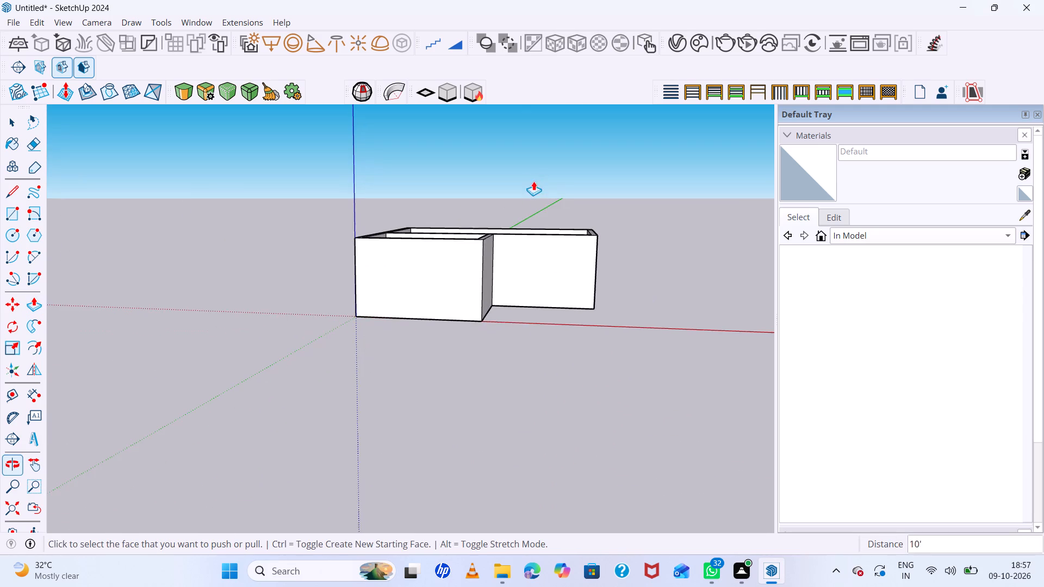
{"action": "scroll", "coordinate": [567, 262], "scroll_direction": "up", "scroll_amount": 6}
{"action": "key", "text": "space"}
{"action": "triple_click", "coordinate": [313, 336]}
{"action": "scroll", "coordinate": [316, 336], "scroll_direction": "down", "scroll_amount": 7}
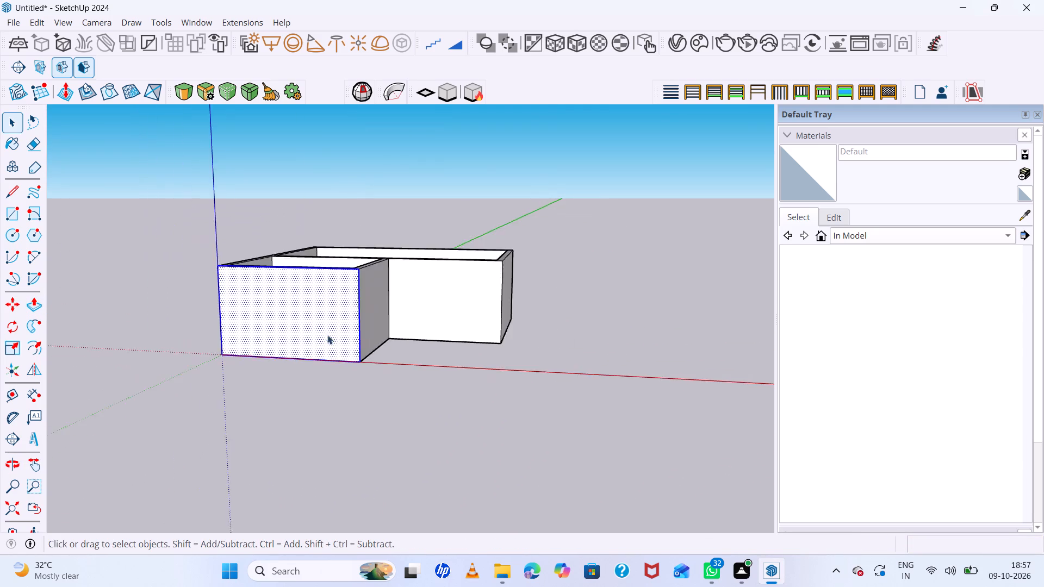
{"action": "middle_click_drag", "start_coordinate": [331, 335], "coordinate": [360, 416]}
{"action": "triple_click", "coordinate": [334, 343]}
{"action": "right_click", "coordinate": [334, 343]}
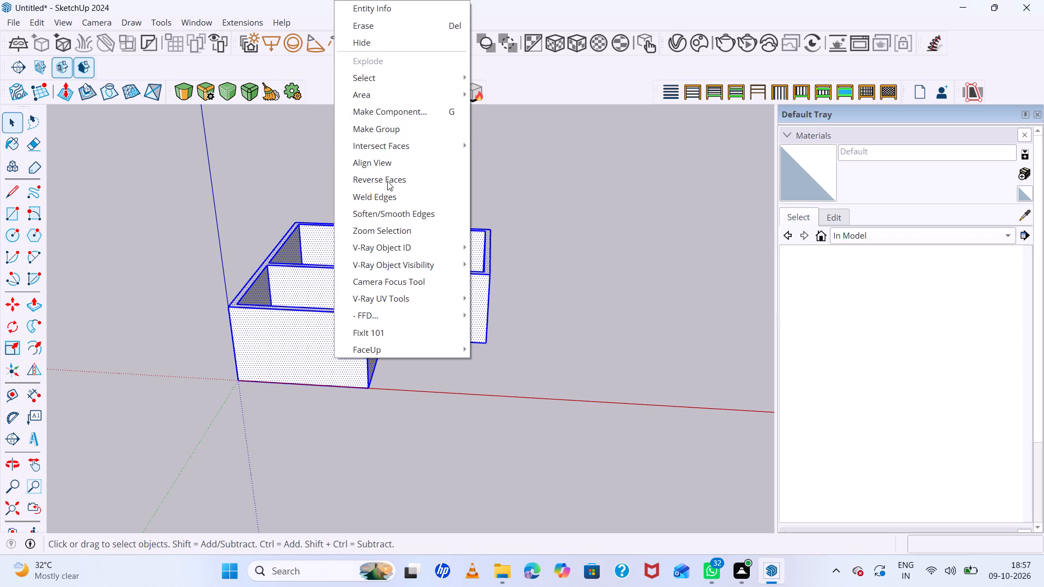
{"action": "double_click", "coordinate": [393, 149]}
{"action": "left_click", "coordinate": [397, 129]}
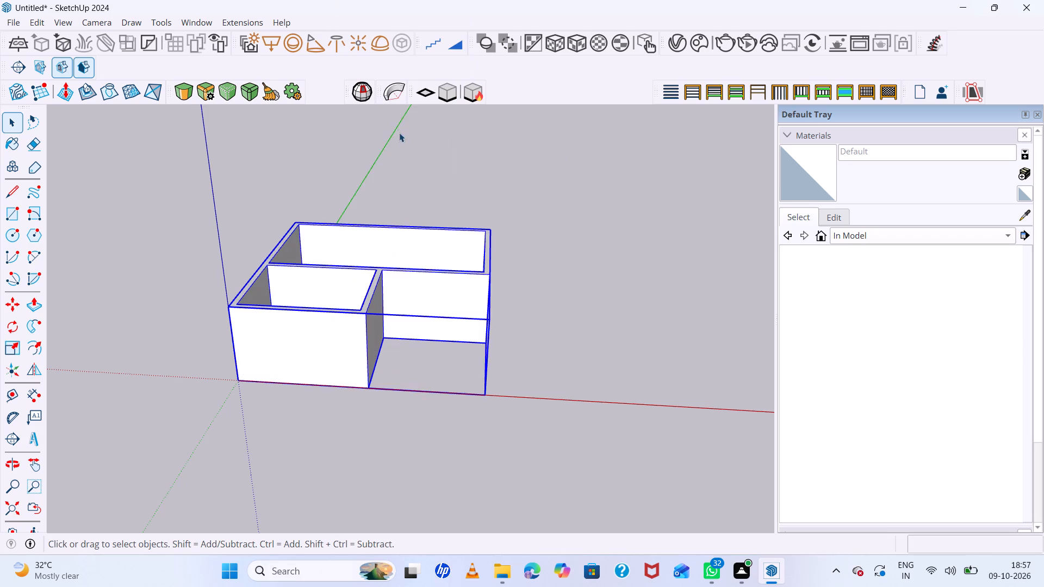
Examine the grouped walls from several sides, including the open notch of the L-shape.
{"action": "scroll", "coordinate": [466, 309], "scroll_direction": "up", "scroll_amount": 10}
{"action": "middle_click_drag", "start_coordinate": [481, 309], "coordinate": [529, 323]}
{"action": "middle_click", "coordinate": [529, 323]}
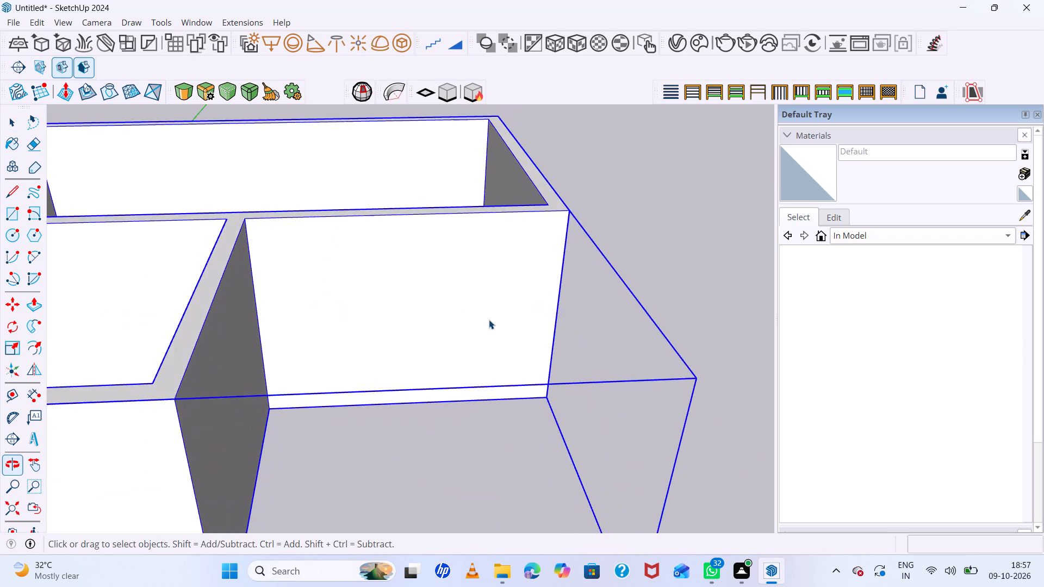
{"action": "scroll", "coordinate": [481, 317], "scroll_direction": "down", "scroll_amount": 14}
{"action": "middle_click_drag", "start_coordinate": [506, 339], "coordinate": [504, 506]}
{"action": "middle_click_drag", "start_coordinate": [477, 442], "coordinate": [120, 354]}
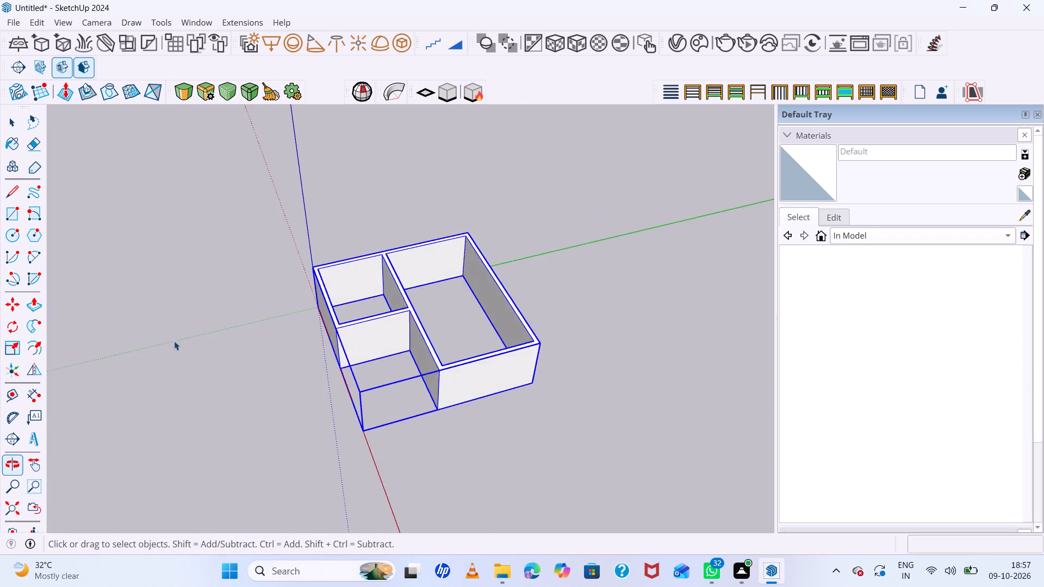
{"action": "scroll", "coordinate": [333, 340], "scroll_direction": "up", "scroll_amount": 12}
{"action": "middle_click_drag", "start_coordinate": [504, 395], "coordinate": [573, 413]}
{"action": "middle_click", "coordinate": [573, 411]}
{"action": "scroll", "coordinate": [387, 330], "scroll_direction": "down", "scroll_amount": 2}
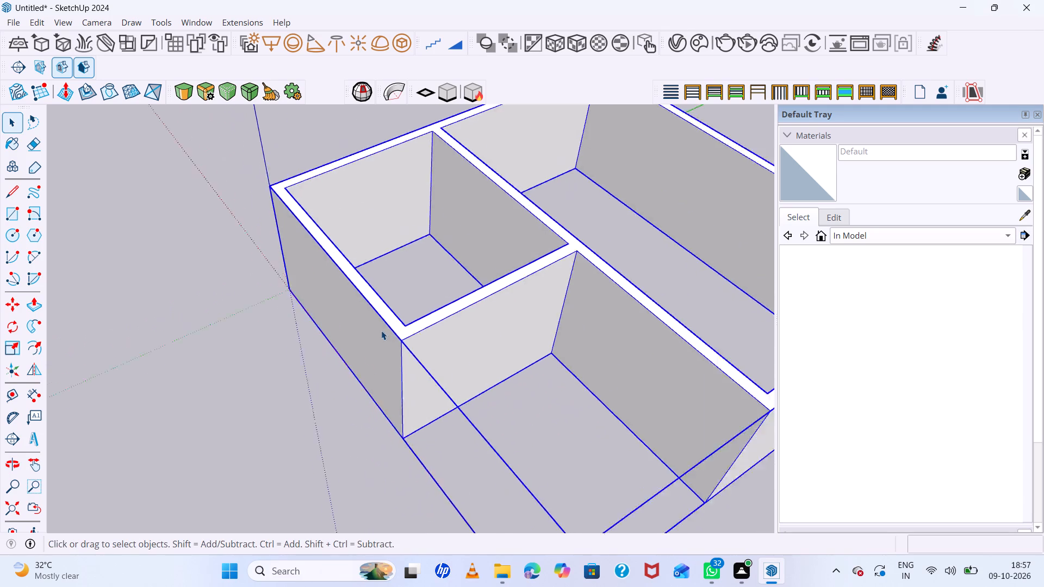
{"action": "scroll", "coordinate": [381, 330], "scroll_direction": "down", "scroll_amount": 12}
{"action": "scroll", "coordinate": [488, 369], "scroll_direction": "up", "scroll_amount": 7}
{"action": "middle_click_drag", "start_coordinate": [514, 364], "coordinate": [675, 326]}
{"action": "middle_click", "coordinate": [675, 325]}
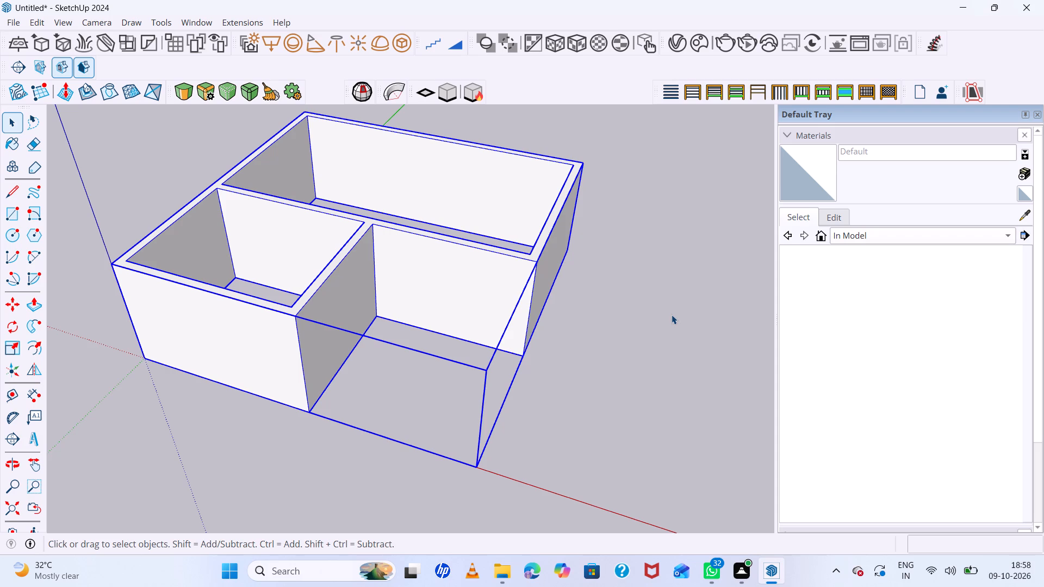
{"action": "scroll", "coordinate": [413, 257], "scroll_direction": "down", "scroll_amount": 10}
{"action": "middle_click_drag", "start_coordinate": [459, 293], "coordinate": [466, 269]}
{"action": "middle_click", "coordinate": [466, 269]}
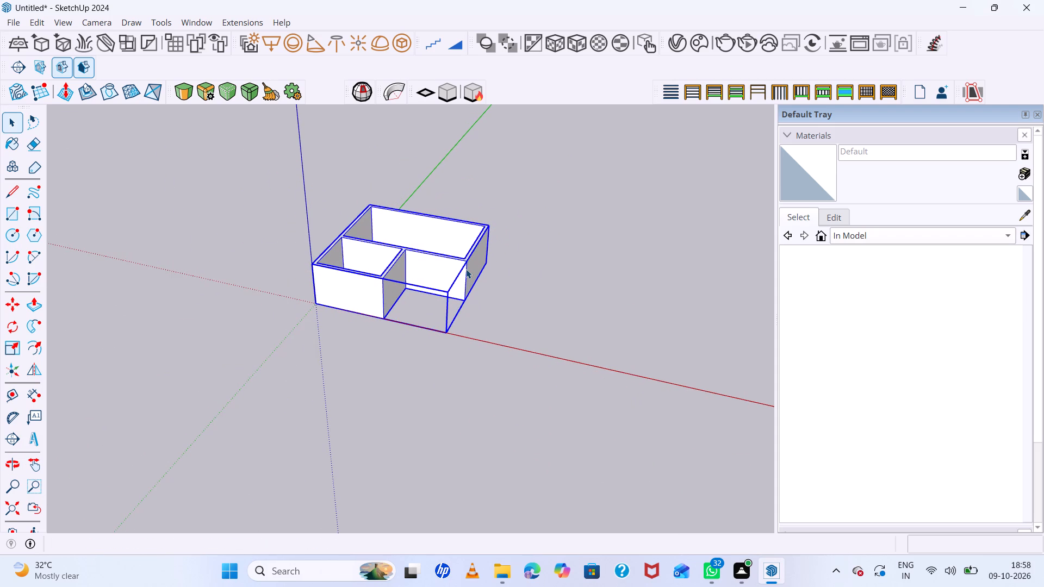
{"action": "scroll", "coordinate": [370, 208], "scroll_direction": "up", "scroll_amount": 1}
{"action": "scroll", "coordinate": [382, 224], "scroll_direction": "down", "scroll_amount": 7}
{"action": "scroll", "coordinate": [397, 245], "scroll_direction": "up", "scroll_amount": 6}
{"action": "middle_click_drag", "start_coordinate": [419, 269], "coordinate": [461, 301]}
{"action": "scroll", "coordinate": [439, 279], "scroll_direction": "up", "scroll_amount": 6}
{"action": "left_click", "coordinate": [434, 264]}
{"action": "scroll", "coordinate": [434, 264], "scroll_direction": "up", "scroll_amount": 4}
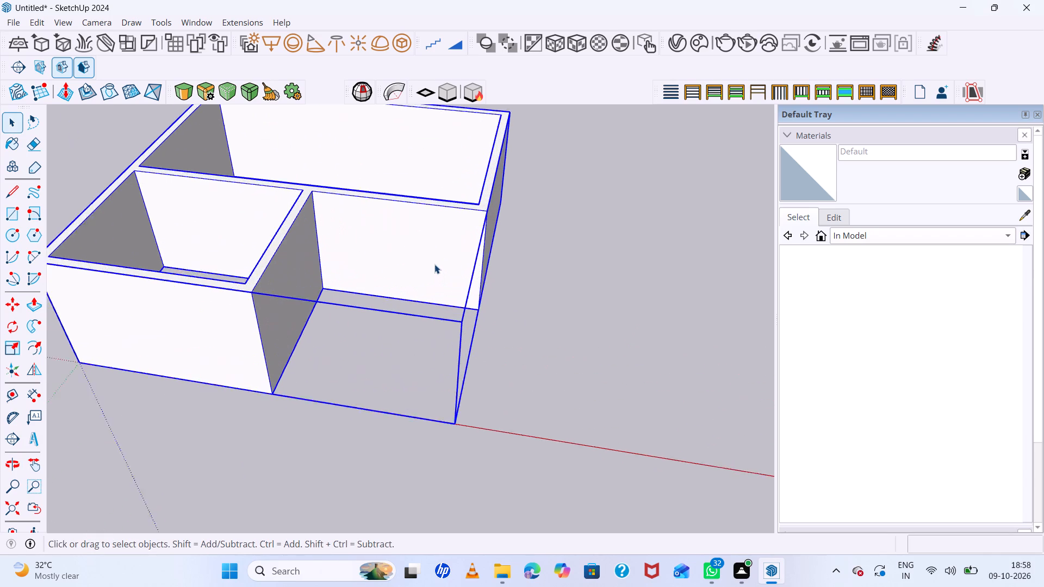
With back edges shown, draw a rectangle about 4' 1" by 9" under the larger room's notch-side wall, near the inner corner.
{"action": "key", "text": "k"}
{"action": "scroll", "coordinate": [401, 270], "scroll_direction": "up", "scroll_amount": 10}
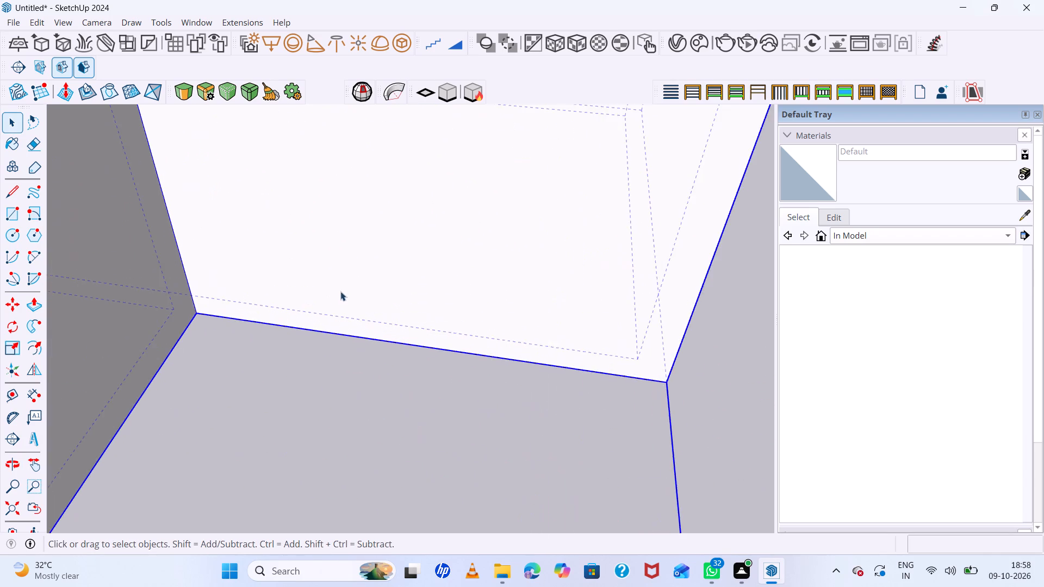
{"action": "scroll", "coordinate": [329, 320], "scroll_direction": "down", "scroll_amount": 7}
{"action": "middle_click_drag", "start_coordinate": [399, 372], "coordinate": [433, 434]}
{"action": "scroll", "coordinate": [352, 330], "scroll_direction": "up", "scroll_amount": 6}
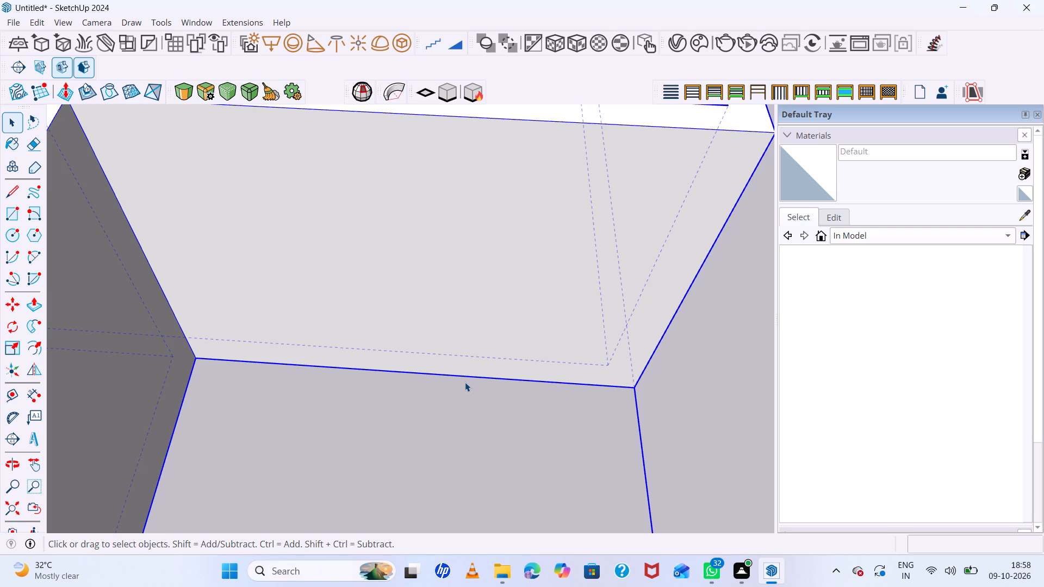
{"action": "key", "text": "r"}
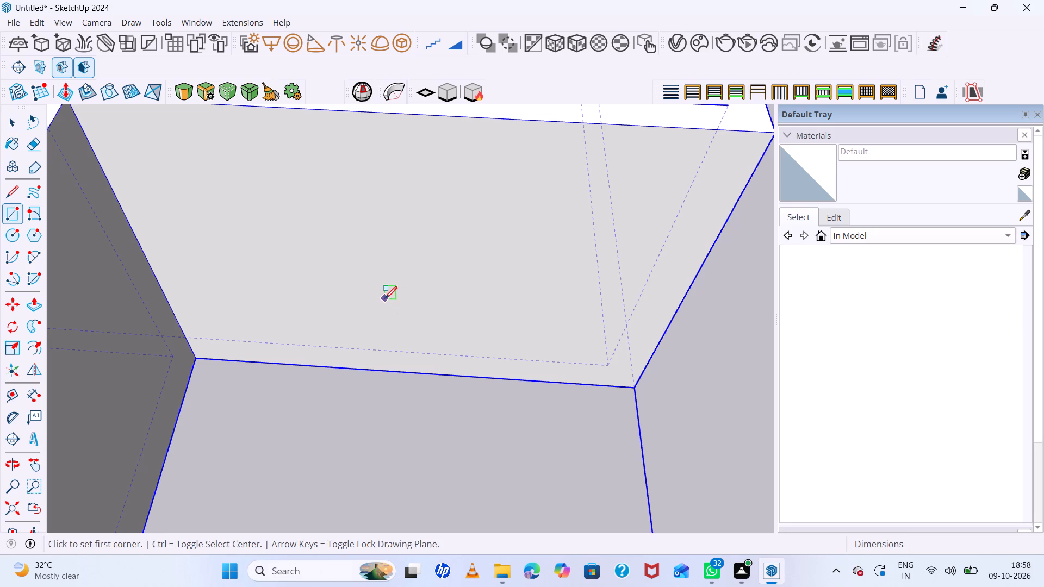
{"action": "scroll", "coordinate": [282, 372], "scroll_direction": "up", "scroll_amount": 6}
{"action": "left_click", "coordinate": [163, 349]}
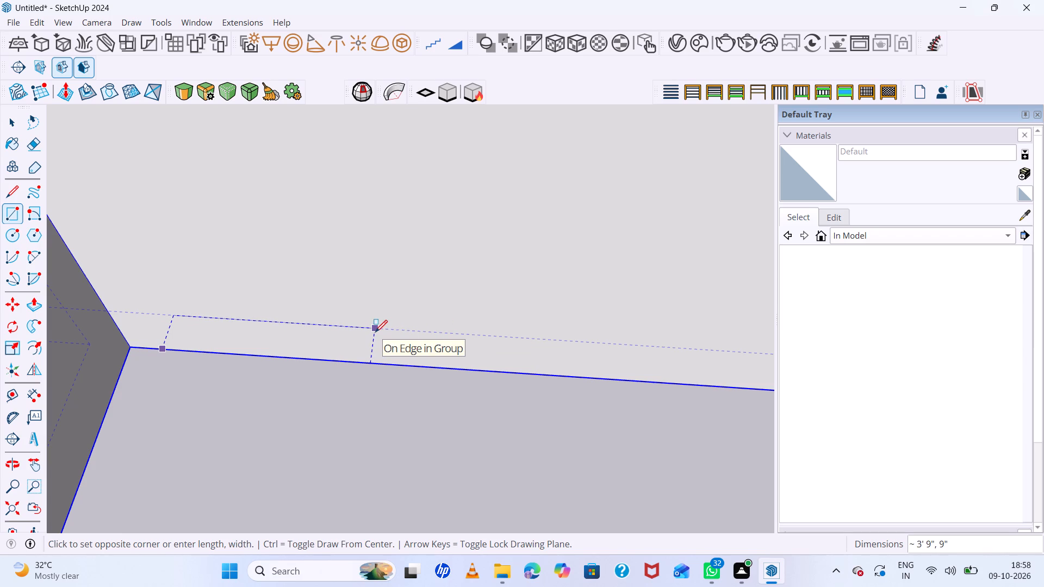
{"action": "left_click", "coordinate": [391, 333]}
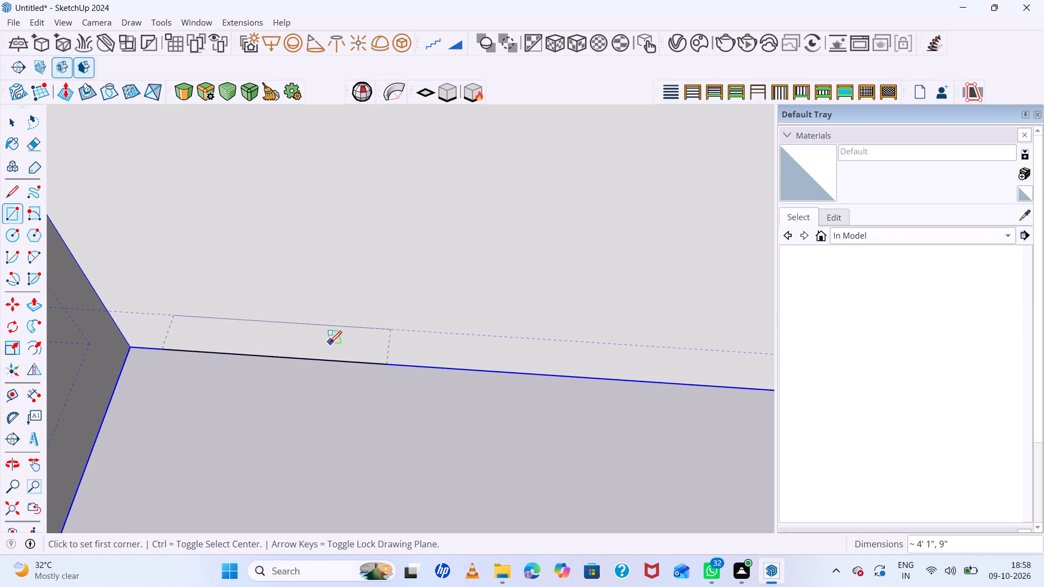
Push/Pull the small rectangle up about 7' 4" to form a door-sized block.
{"action": "key", "text": "p"}
{"action": "left_click", "coordinate": [328, 344]}
{"action": "scroll", "coordinate": [335, 263], "scroll_direction": "down", "scroll_amount": 10}
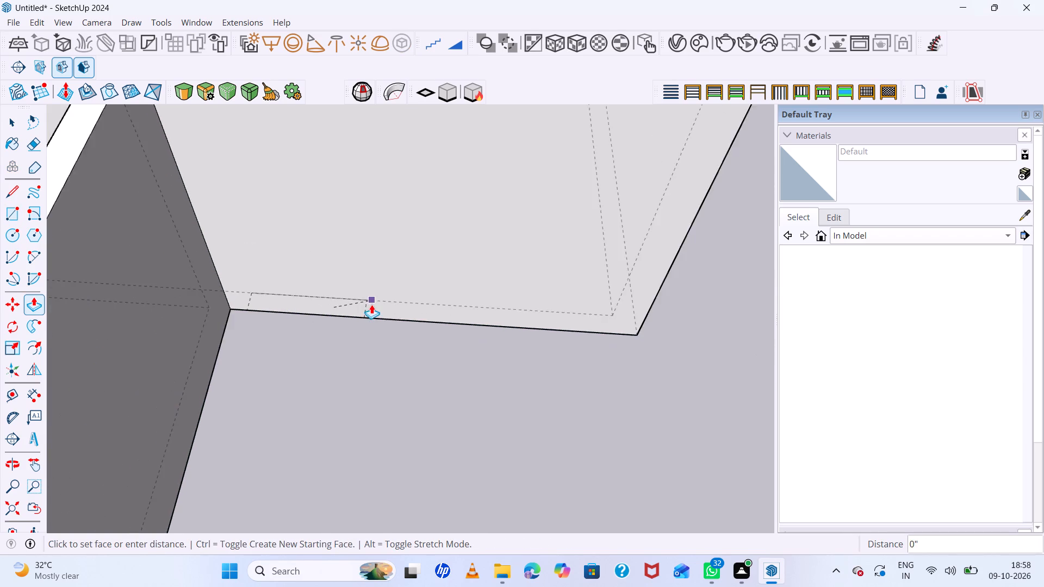
{"action": "scroll", "coordinate": [371, 304], "scroll_direction": "down", "scroll_amount": 4}
{"action": "left_click", "coordinate": [346, 223]}
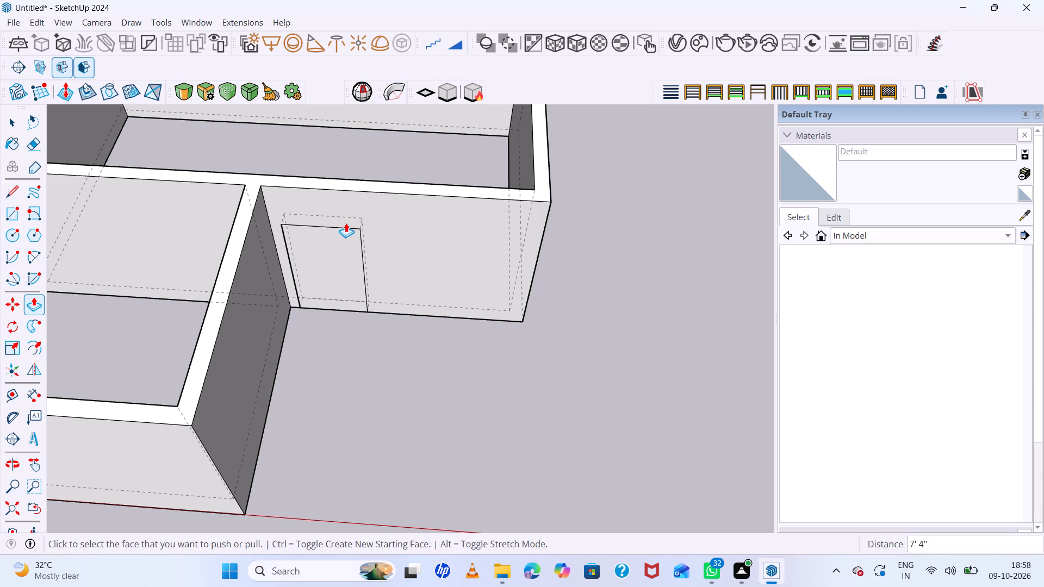
Pull the block's face on the notch side outward about 1' 3" beyond the wall.
{"action": "middle_click_drag", "start_coordinate": [396, 265], "coordinate": [422, 147]}
{"action": "scroll", "coordinate": [345, 249], "scroll_direction": "up", "scroll_amount": 5}
{"action": "left_click", "coordinate": [344, 248]}
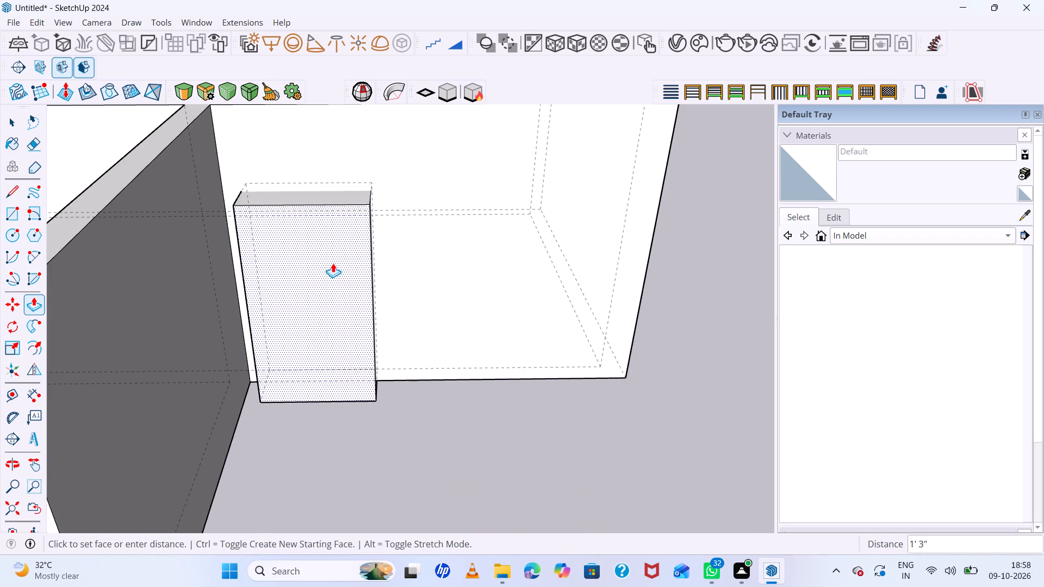
{"action": "left_click", "coordinate": [333, 263]}
Pull the block's opposite face about 8" into the larger room.
{"action": "scroll", "coordinate": [388, 290], "scroll_direction": "down", "scroll_amount": 12}
{"action": "middle_click_drag", "start_coordinate": [425, 305], "coordinate": [456, 478]}
{"action": "middle_click", "coordinate": [456, 479]}
{"action": "scroll", "coordinate": [348, 217], "scroll_direction": "up", "scroll_amount": 6}
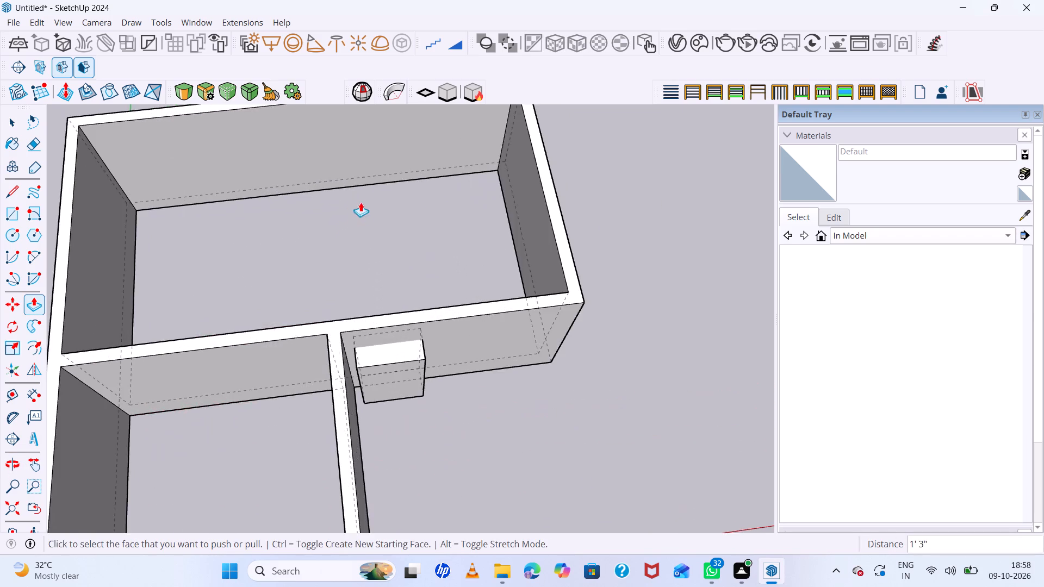
{"action": "middle_click_drag", "start_coordinate": [397, 274], "coordinate": [465, 488]}
{"action": "scroll", "coordinate": [377, 277], "scroll_direction": "up", "scroll_amount": 5}
{"action": "left_click", "coordinate": [402, 403]}
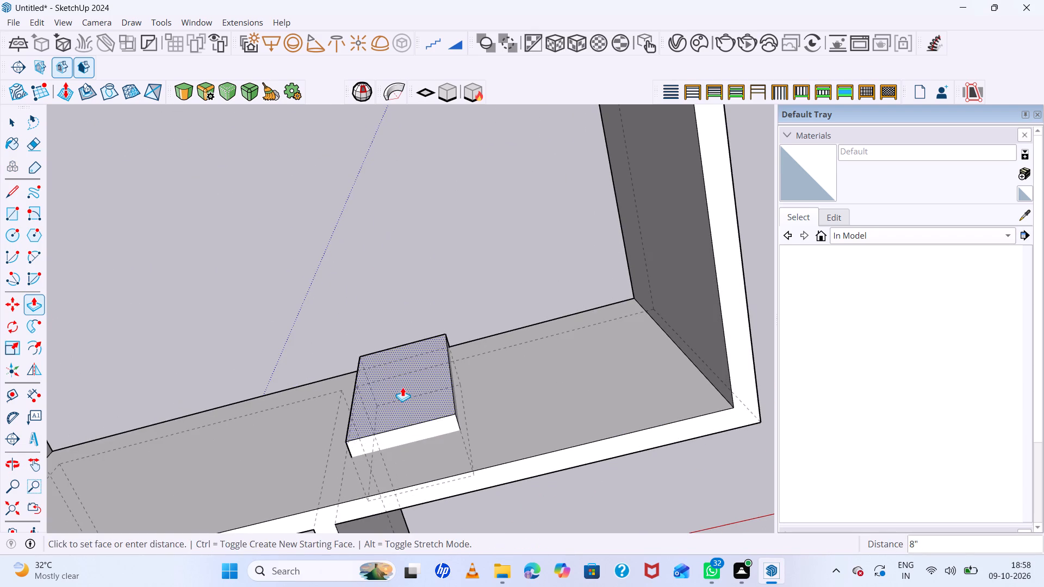
{"action": "left_click", "coordinate": [402, 386]}
Select the whole door-sized block and make it a separate group.
{"action": "scroll", "coordinate": [375, 309], "scroll_direction": "down", "scroll_amount": 14}
{"action": "middle_click_drag", "start_coordinate": [520, 363], "coordinate": [439, 78]}
{"action": "scroll", "coordinate": [490, 365], "scroll_direction": "up", "scroll_amount": 3}
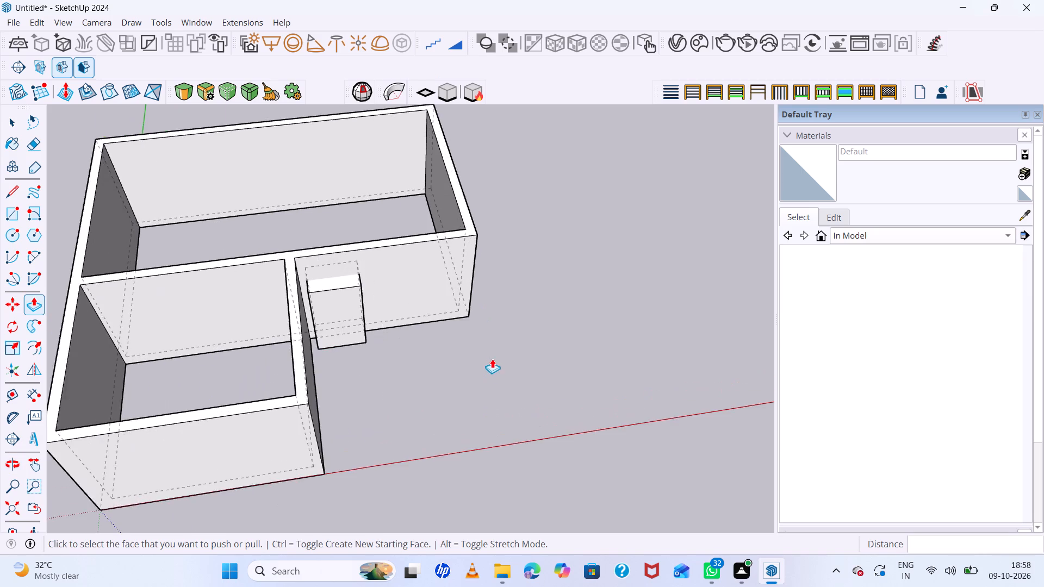
{"action": "scroll", "coordinate": [492, 359], "scroll_direction": "up", "scroll_amount": 7}
{"action": "middle_click_drag", "start_coordinate": [499, 337], "coordinate": [397, 289]}
{"action": "middle_click", "coordinate": [396, 289]}
{"action": "key", "text": "space"}
{"action": "triple_click", "coordinate": [318, 289]}
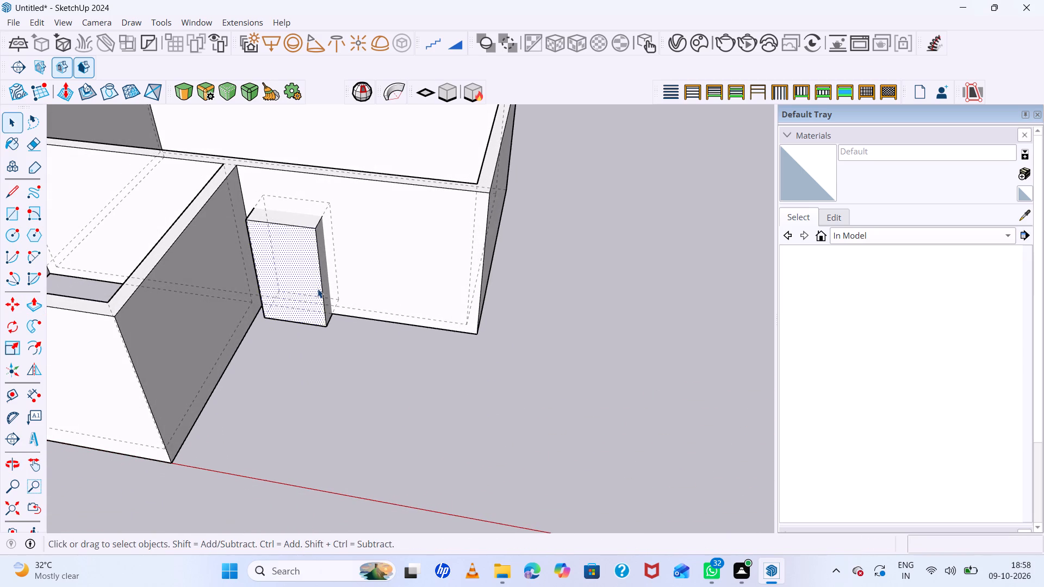
{"action": "right_click", "coordinate": [318, 289]}
{"action": "left_click", "coordinate": [391, 131]}
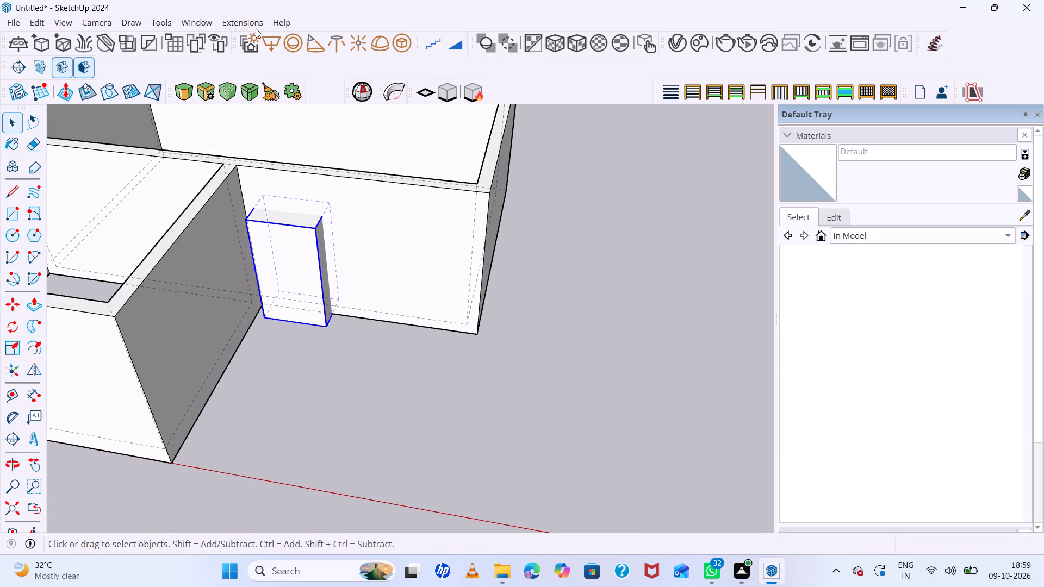
Subtract the door-sized block from the wall solid to cut the door opening in the larger room's notch-side wall.
{"action": "scroll", "coordinate": [408, 192], "scroll_direction": "down", "scroll_amount": 5}
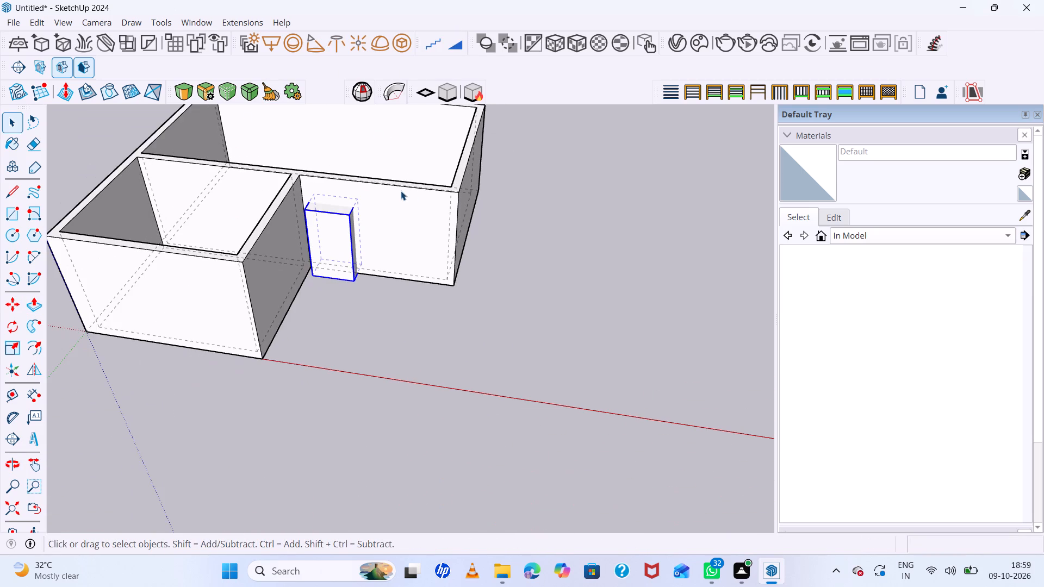
{"action": "left_click", "coordinate": [164, 25]}
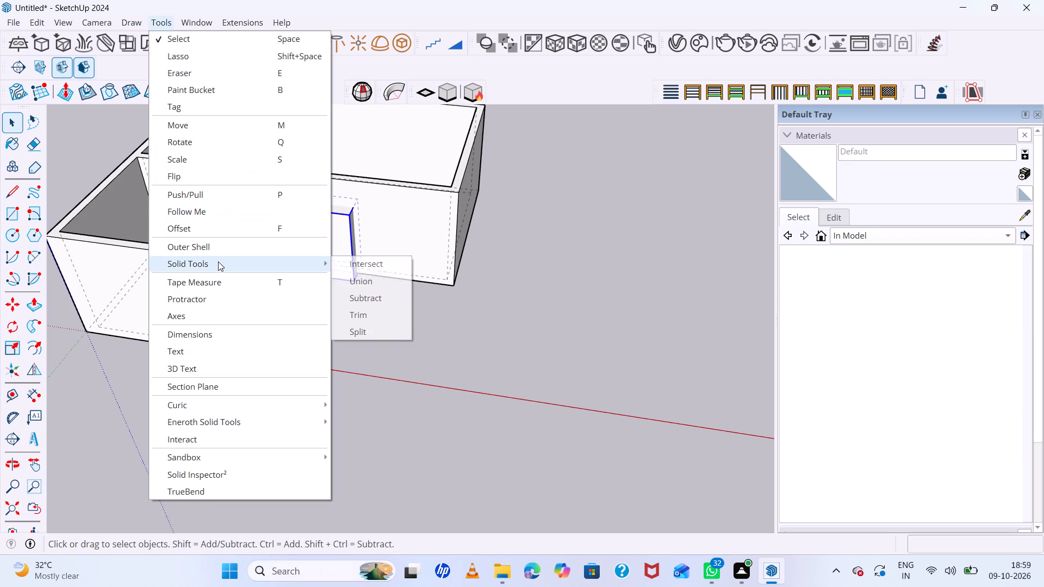
{"action": "left_click", "coordinate": [218, 263]}
{"action": "left_click", "coordinate": [353, 295]}
{"action": "left_click", "coordinate": [404, 212]}
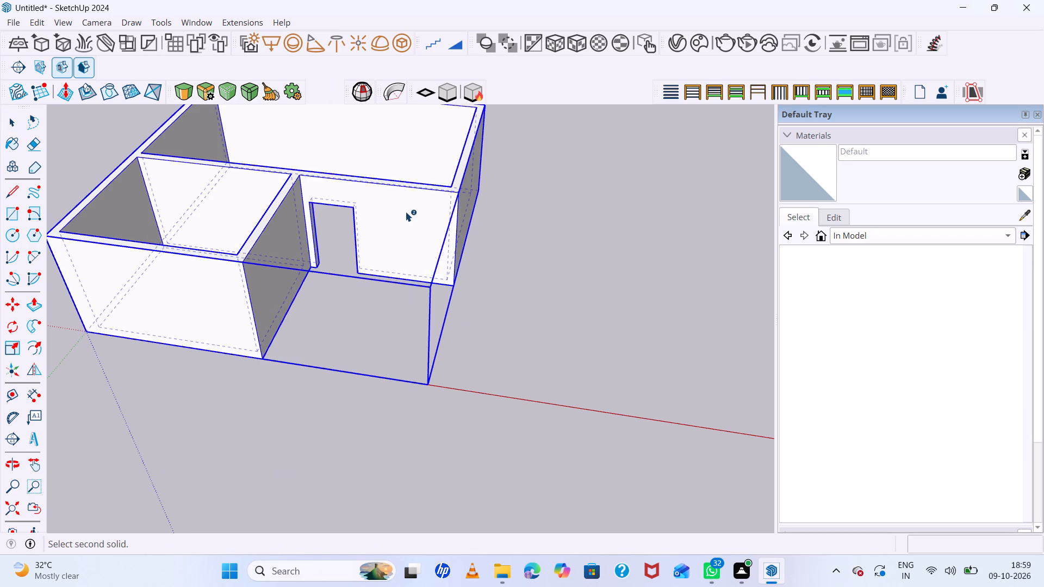
{"action": "scroll", "coordinate": [409, 214], "scroll_direction": "up", "scroll_amount": 10}
{"action": "scroll", "coordinate": [276, 195], "scroll_direction": "down", "scroll_amount": 13}
{"action": "scroll", "coordinate": [330, 210], "scroll_direction": "up", "scroll_amount": 5}
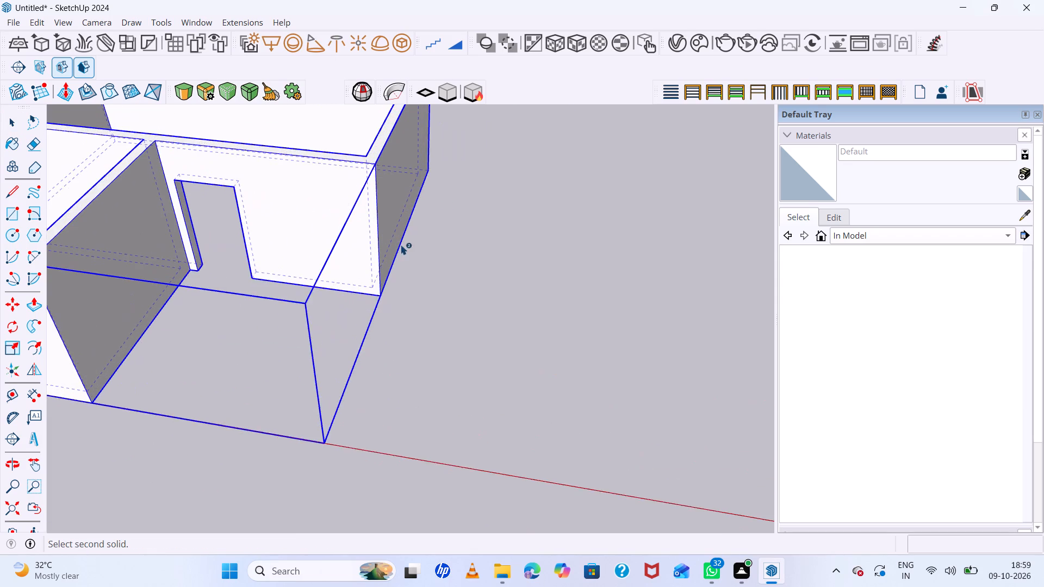
{"action": "middle_click_drag", "start_coordinate": [402, 243], "coordinate": [418, 189]}
{"action": "scroll", "coordinate": [201, 141], "scroll_direction": "down", "scroll_amount": 7}
{"action": "scroll", "coordinate": [339, 182], "scroll_direction": "up", "scroll_amount": 5}
{"action": "key", "text": "space"}
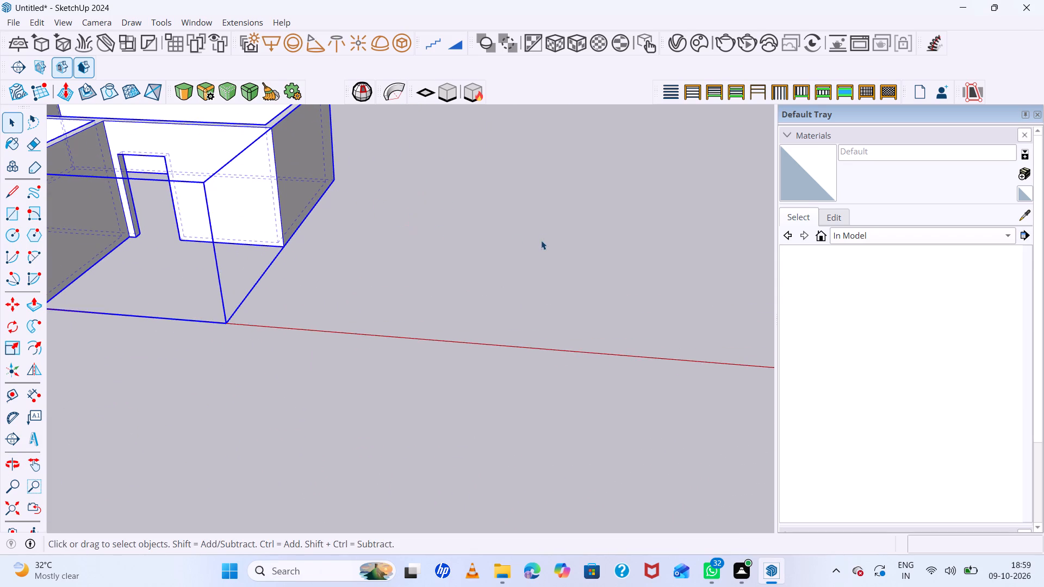
Draw a rectangle about 4' 11" by 9" across the wall thickness at its base, between the door opening and the outer corner.
{"action": "scroll", "coordinate": [542, 240], "scroll_direction": "up", "scroll_amount": 1}
{"action": "scroll", "coordinate": [543, 232], "scroll_direction": "down", "scroll_amount": 7}
{"action": "scroll", "coordinate": [321, 140], "scroll_direction": "up", "scroll_amount": 11}
{"action": "middle_click_drag", "start_coordinate": [474, 252], "coordinate": [477, 232]}
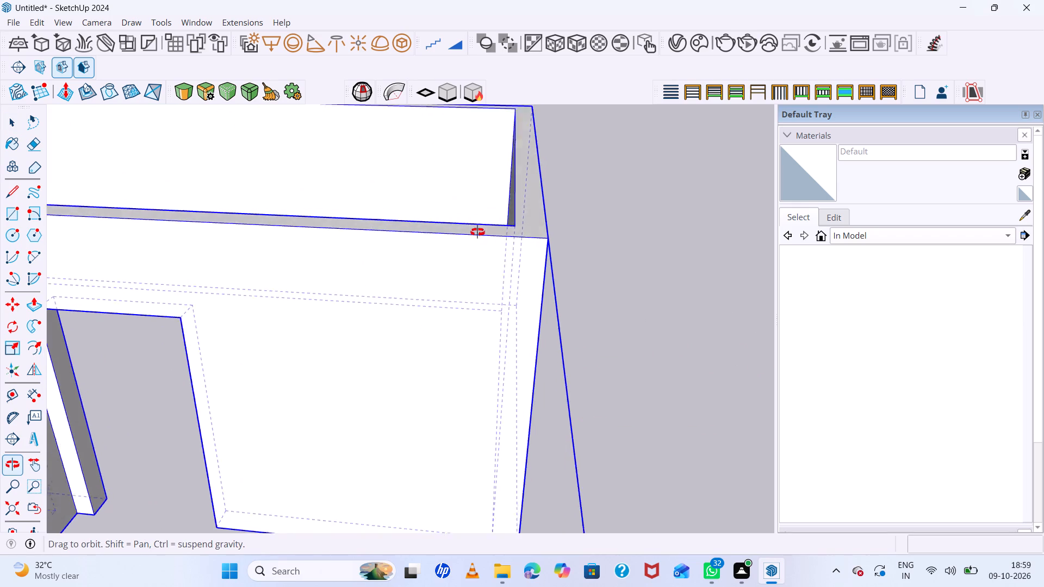
{"action": "middle_click_drag", "start_coordinate": [477, 232], "coordinate": [477, 160]}
{"action": "middle_click_drag", "start_coordinate": [477, 160], "coordinate": [489, 299]}
{"action": "scroll", "coordinate": [484, 208], "scroll_direction": "down", "scroll_amount": 8}
{"action": "scroll", "coordinate": [469, 320], "scroll_direction": "up", "scroll_amount": 2}
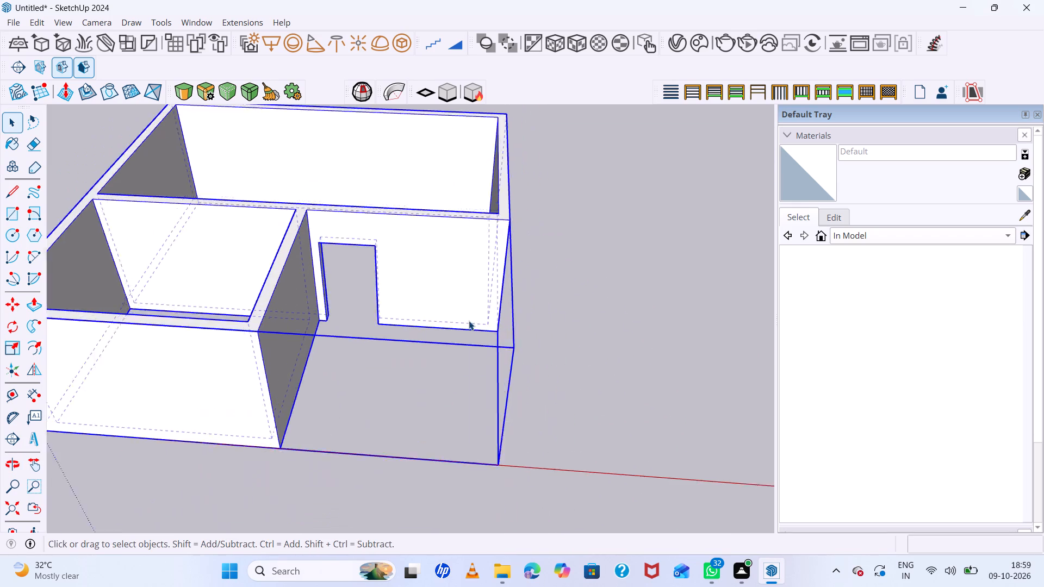
{"action": "scroll", "coordinate": [469, 321], "scroll_direction": "up", "scroll_amount": 9}
{"action": "scroll", "coordinate": [441, 319], "scroll_direction": "down", "scroll_amount": 5}
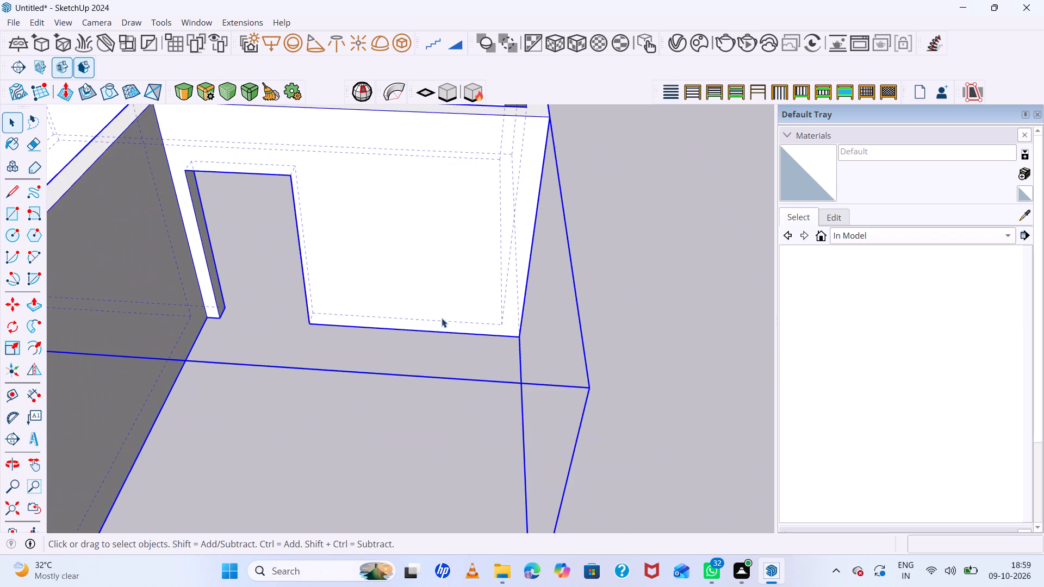
{"action": "middle_click_drag", "start_coordinate": [448, 333], "coordinate": [455, 376]}
{"action": "key", "text": "r"}
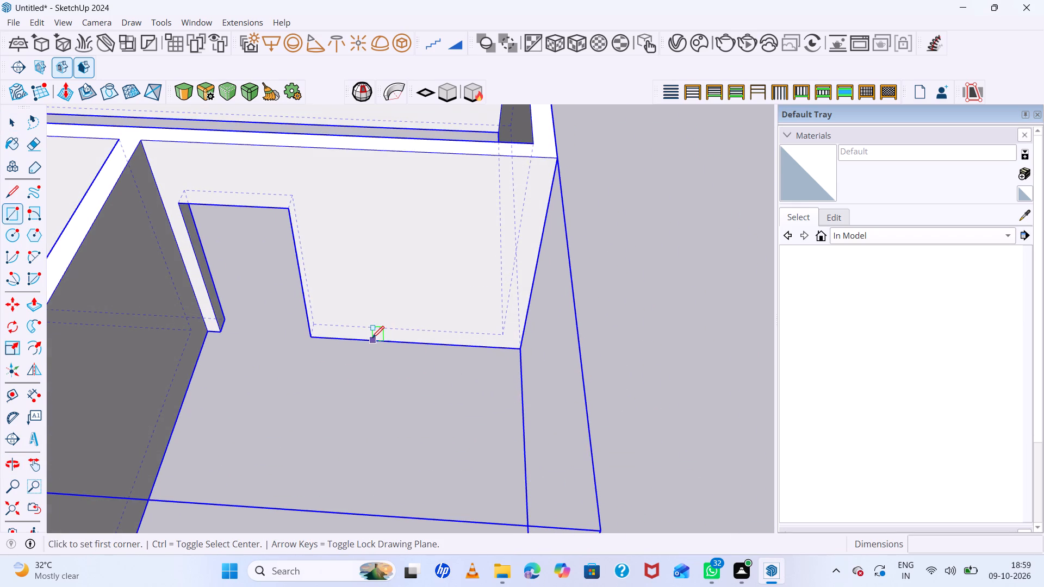
{"action": "scroll", "coordinate": [372, 338], "scroll_direction": "up", "scroll_amount": 11}
{"action": "left_click", "coordinate": [344, 342]}
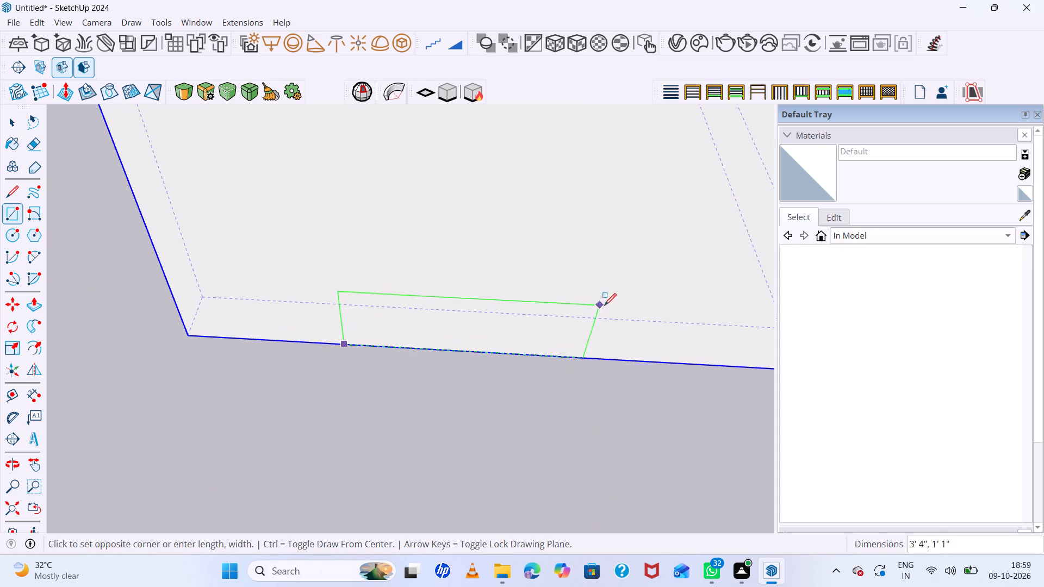
{"action": "left_click", "coordinate": [690, 324]}
Push/Pull the new rectangle up 3' to form a window-sized block.
{"action": "scroll", "coordinate": [387, 308], "scroll_direction": "down", "scroll_amount": 6}
{"action": "scroll", "coordinate": [543, 315], "scroll_direction": "up", "scroll_amount": 1}
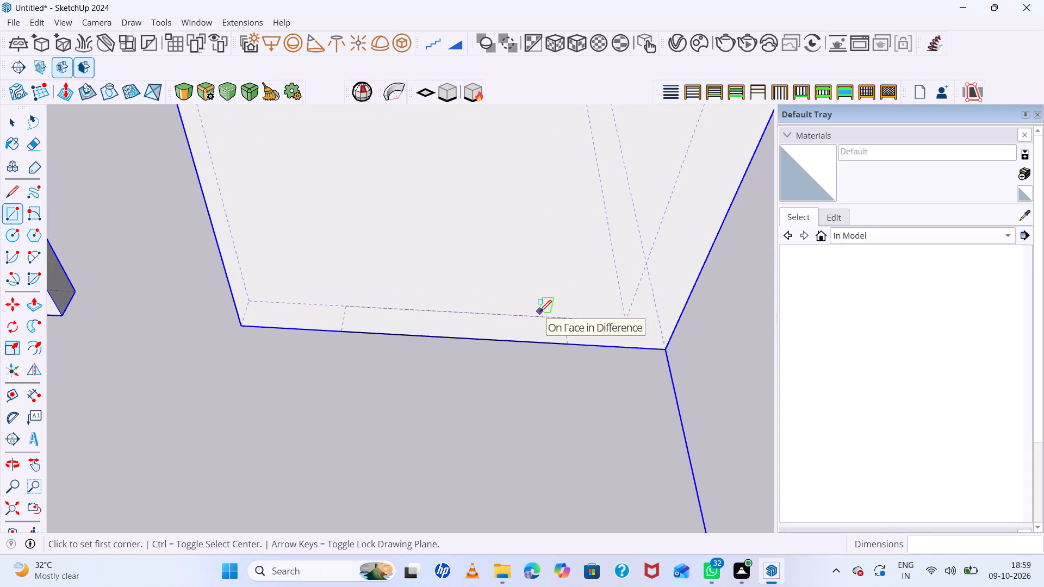
{"action": "key", "text": "p"}
{"action": "left_click", "coordinate": [511, 332]}
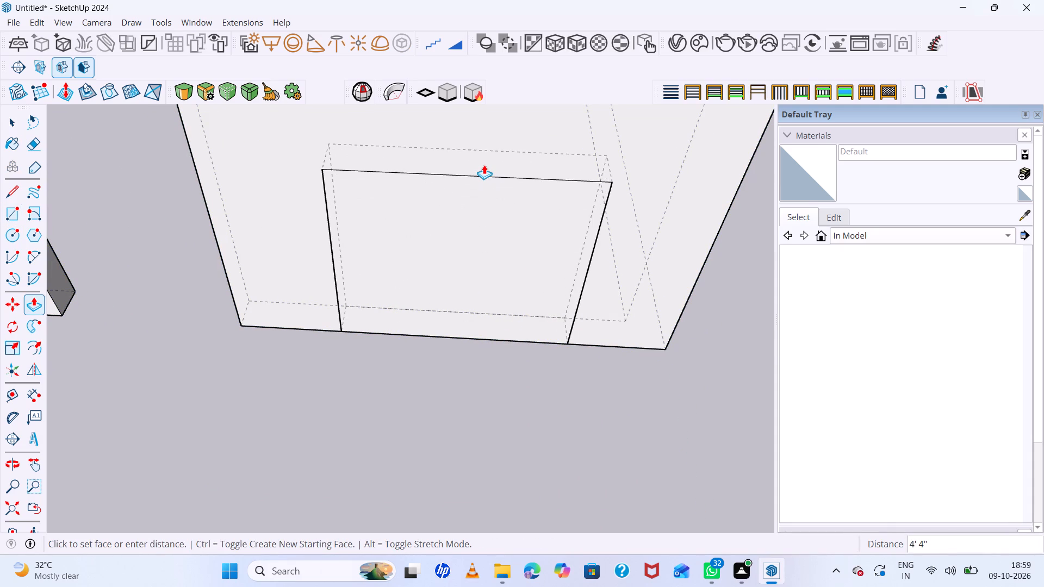
{"action": "type", "text": "3'"}
{"action": "key", "text": "Return"}
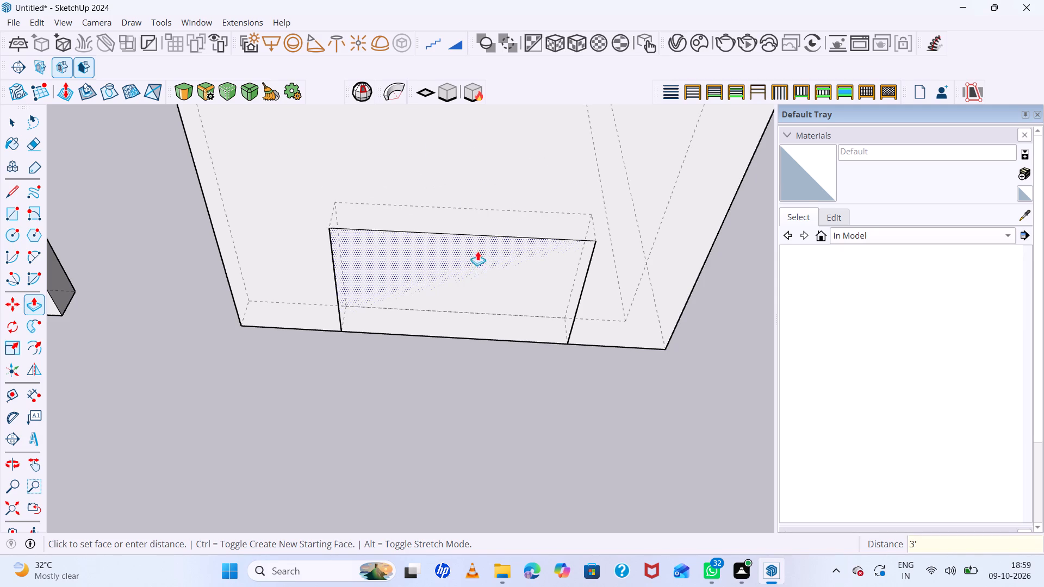
Pull the window block's face on the notch side outward about 9" beyond the wall.
{"action": "left_click", "coordinate": [473, 261]}
{"action": "left_click", "coordinate": [481, 288]}
Pull the window block's opposite face about 7" into the larger room.
{"action": "scroll", "coordinate": [468, 320], "scroll_direction": "down", "scroll_amount": 6}
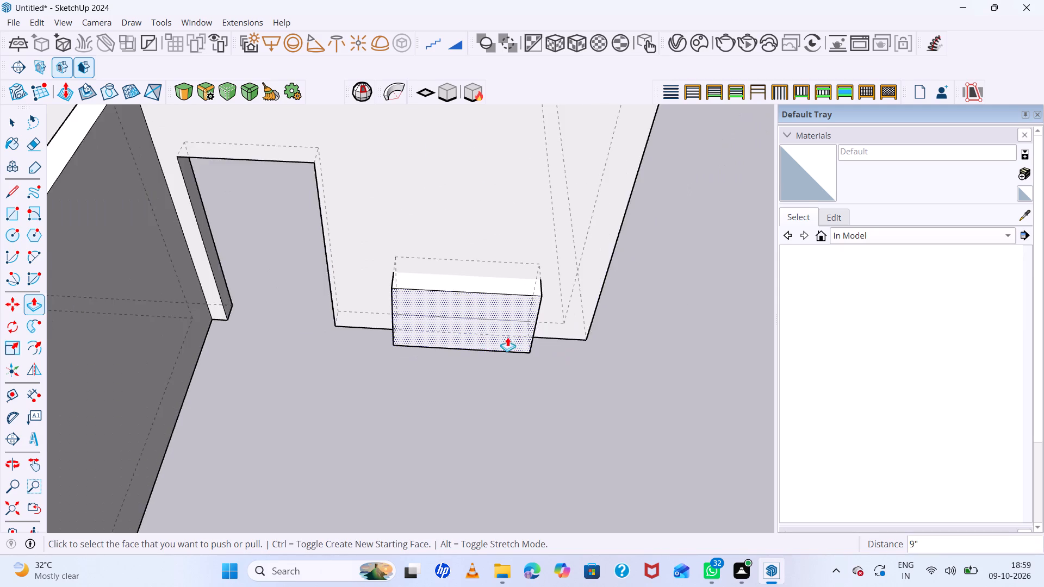
{"action": "scroll", "coordinate": [509, 351], "scroll_direction": "down", "scroll_amount": 7}
{"action": "middle_click_drag", "start_coordinate": [464, 198], "coordinate": [496, 447]}
{"action": "scroll", "coordinate": [490, 284], "scroll_direction": "up", "scroll_amount": 6}
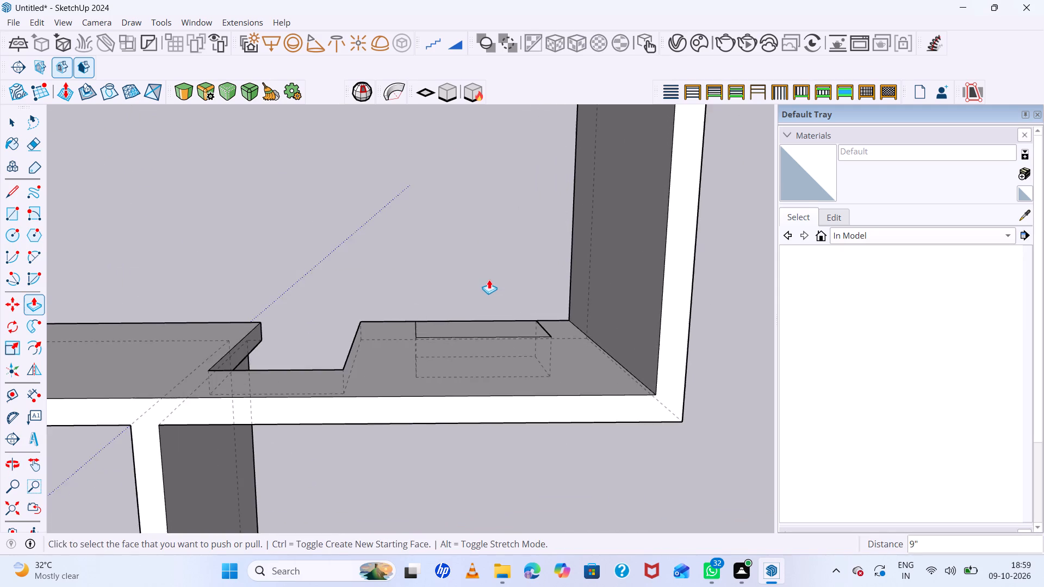
{"action": "middle_click_drag", "start_coordinate": [490, 291], "coordinate": [489, 414]}
{"action": "left_click", "coordinate": [497, 330]}
{"action": "left_click", "coordinate": [495, 318]}
Select the whole window-sized block and make it a separate group.
{"action": "scroll", "coordinate": [407, 285], "scroll_direction": "down", "scroll_amount": 6}
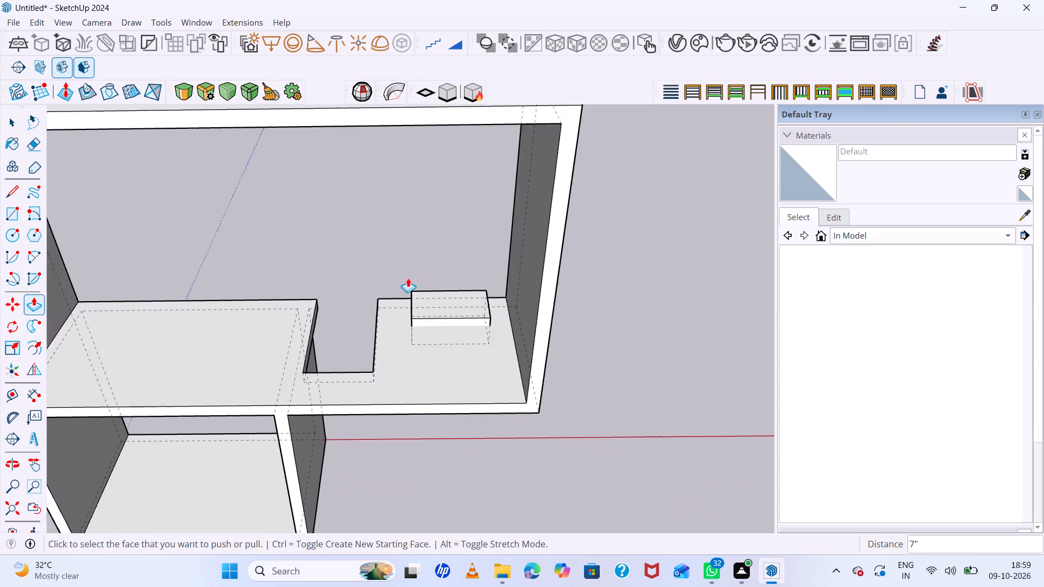
{"action": "scroll", "coordinate": [408, 278], "scroll_direction": "down", "scroll_amount": 6}
{"action": "middle_click_drag", "start_coordinate": [519, 340], "coordinate": [449, 66]}
{"action": "scroll", "coordinate": [477, 311], "scroll_direction": "up", "scroll_amount": 5}
{"action": "middle_click_drag", "start_coordinate": [484, 316], "coordinate": [395, 151]}
{"action": "scroll", "coordinate": [456, 278], "scroll_direction": "up", "scroll_amount": 4}
{"action": "key", "text": "space"}
{"action": "triple_click", "coordinate": [425, 366]}
{"action": "right_click", "coordinate": [425, 366]}
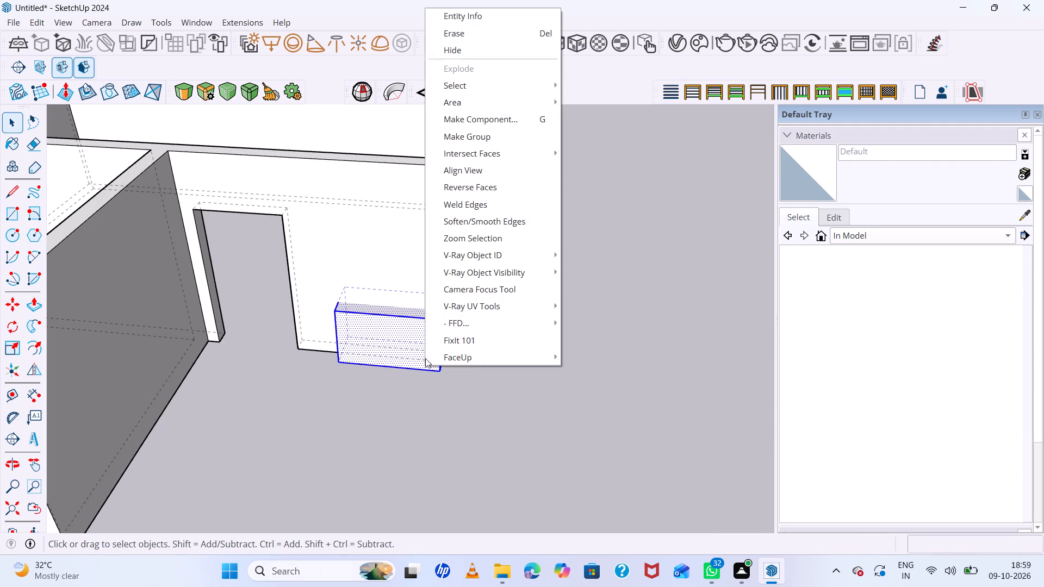
{"action": "left_click", "coordinate": [462, 134]}
Move the window block group 3' straight up along the vertical axis from the wall's base.
{"action": "middle_click_drag", "start_coordinate": [488, 264], "coordinate": [472, 180]}
{"action": "middle_click", "coordinate": [472, 180]}
{"action": "scroll", "coordinate": [469, 305], "scroll_direction": "up", "scroll_amount": 6}
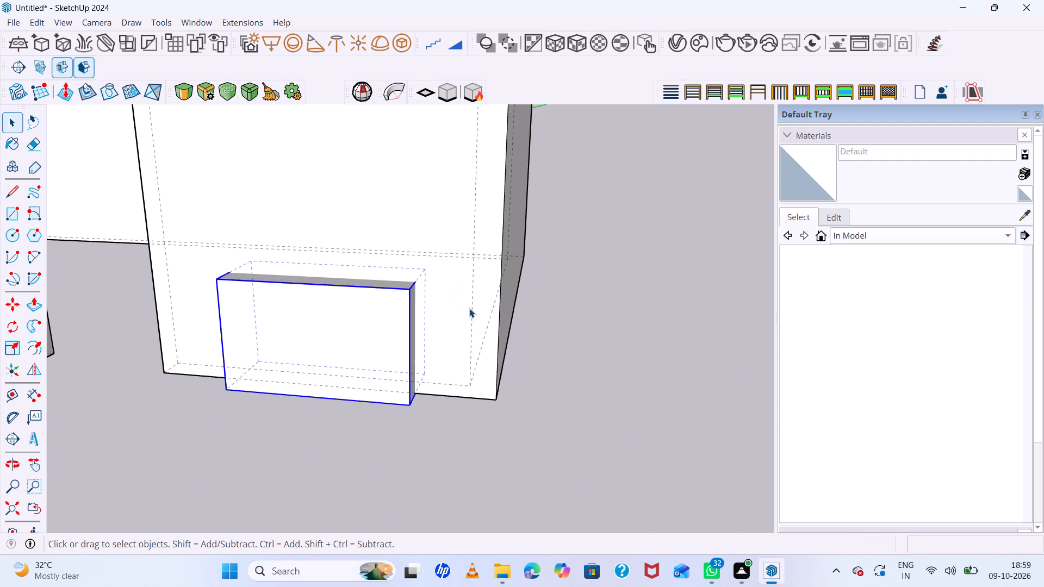
{"action": "key", "text": "m"}
{"action": "scroll", "coordinate": [482, 339], "scroll_direction": "up", "scroll_amount": 5}
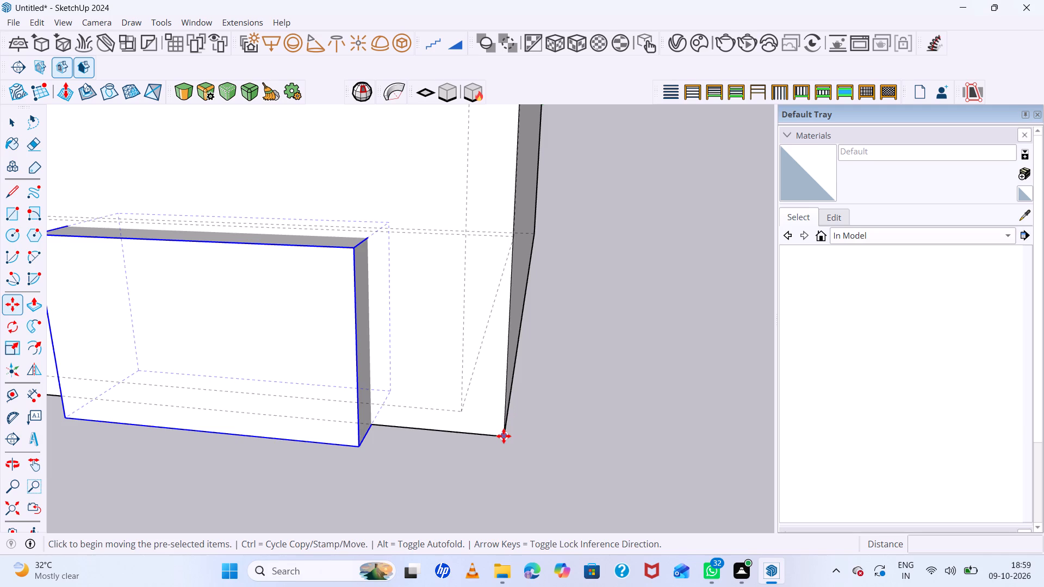
{"action": "left_click", "coordinate": [504, 436]}
{"action": "key", "text": "Up"}
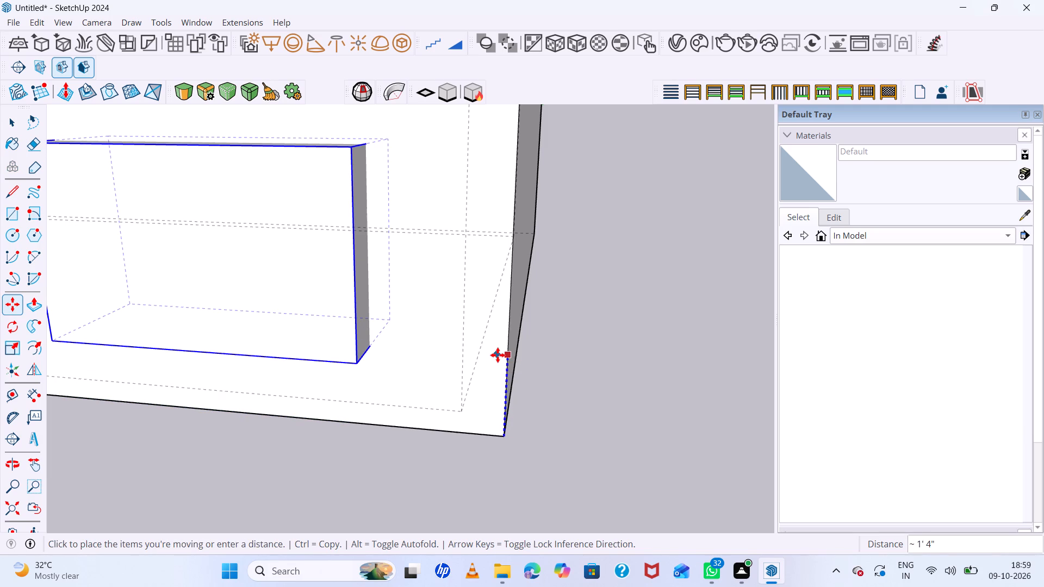
{"action": "key", "text": "period"}
{"action": "key", "text": "BackSpace"}
{"action": "type", "text": "3'"}
{"action": "key", "text": "Return"}
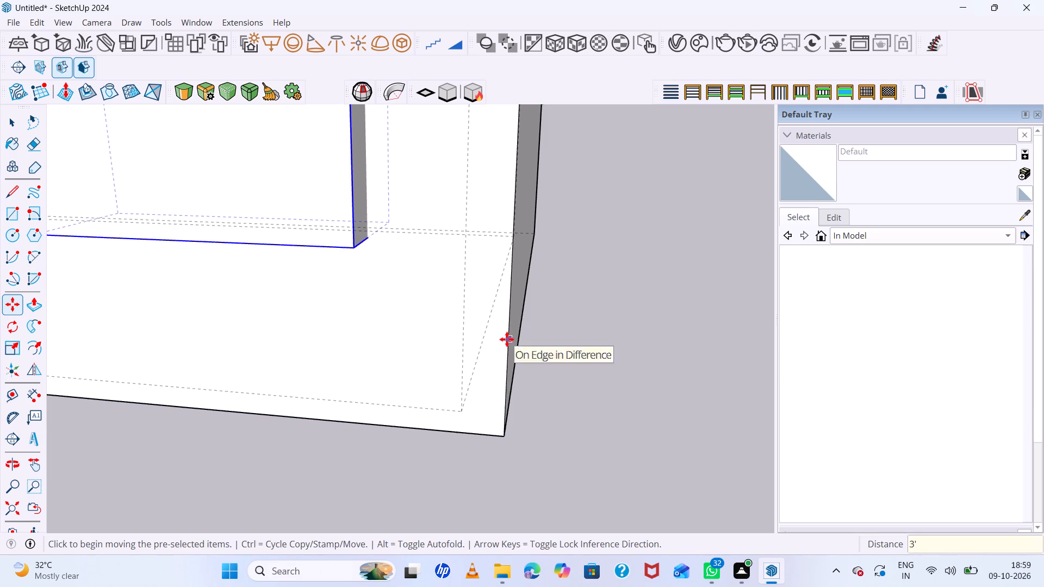
Subtract the window block from the wall solid to cut the window opening beside the door.
{"action": "scroll", "coordinate": [505, 331], "scroll_direction": "down", "scroll_amount": 15}
{"action": "scroll", "coordinate": [440, 241], "scroll_direction": "up", "scroll_amount": 6}
{"action": "middle_click_drag", "start_coordinate": [518, 288], "coordinate": [529, 232]}
{"action": "middle_click", "coordinate": [529, 232]}
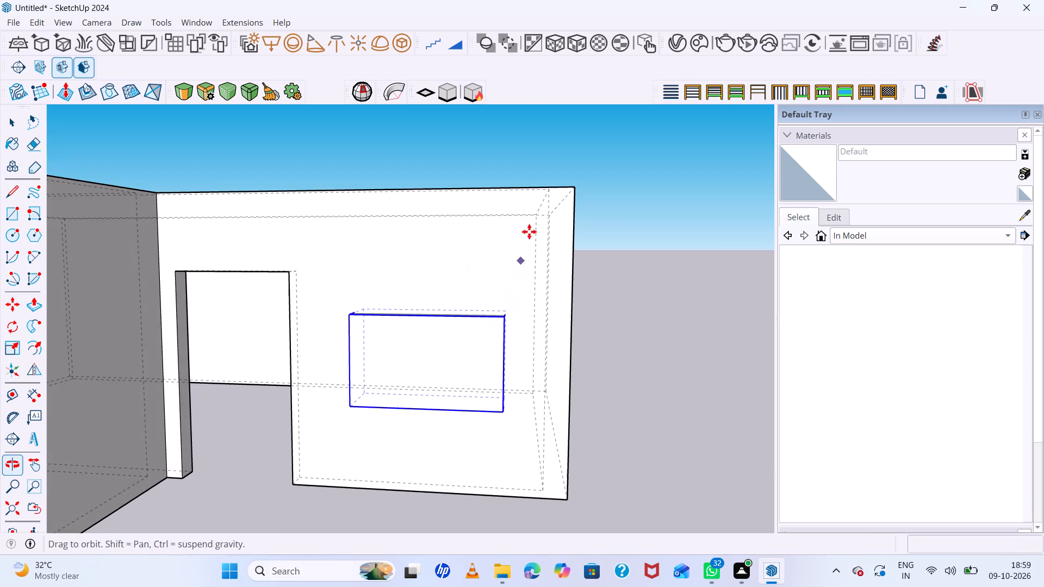
{"action": "left_click", "coordinate": [169, 20]}
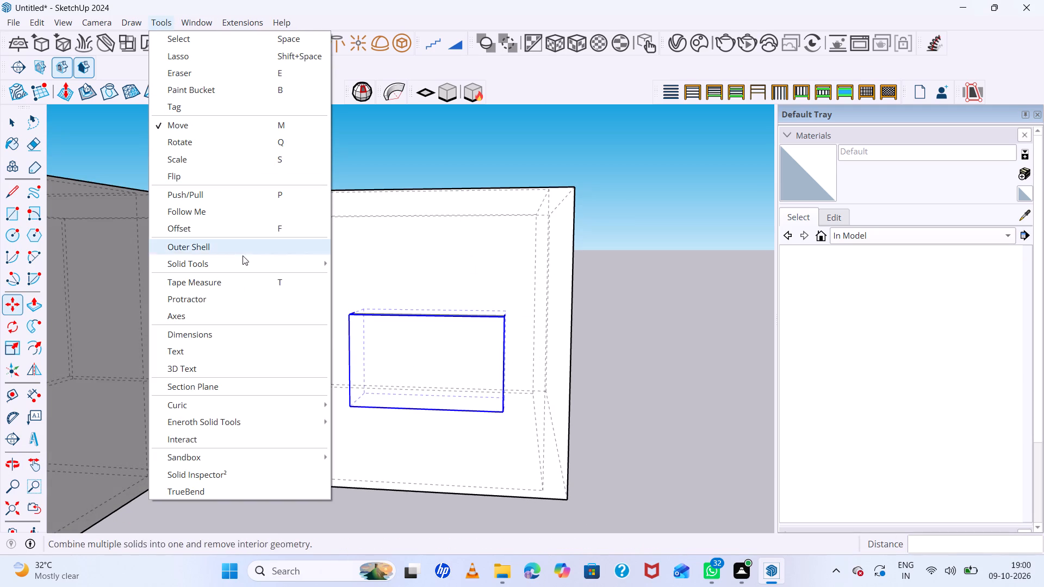
{"action": "left_click", "coordinate": [240, 266]}
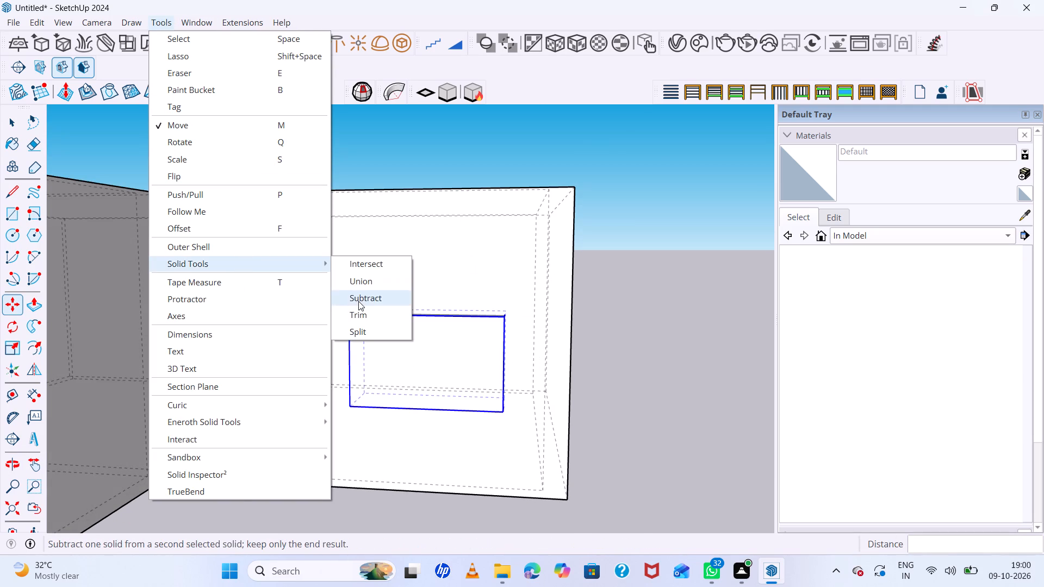
{"action": "left_click", "coordinate": [358, 301]}
{"action": "left_click", "coordinate": [424, 218]}
{"action": "scroll", "coordinate": [253, 170], "scroll_direction": "down", "scroll_amount": 8}
{"action": "middle_click_drag", "start_coordinate": [391, 215], "coordinate": [406, 268]}
{"action": "left_click", "coordinate": [494, 218]}
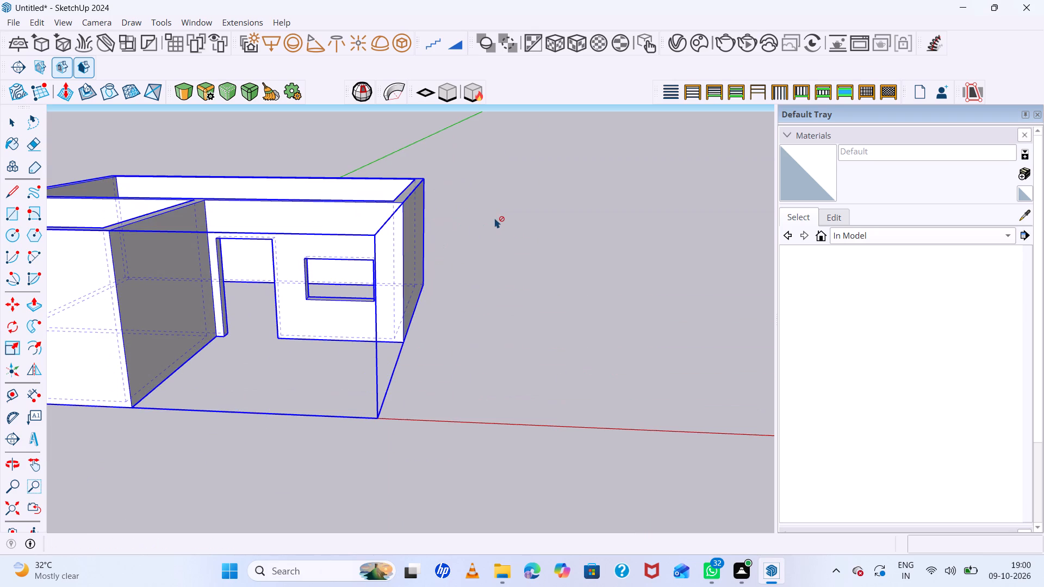
{"action": "scroll", "coordinate": [509, 217], "scroll_direction": "down", "scroll_amount": 7}
{"action": "key", "text": "space"}
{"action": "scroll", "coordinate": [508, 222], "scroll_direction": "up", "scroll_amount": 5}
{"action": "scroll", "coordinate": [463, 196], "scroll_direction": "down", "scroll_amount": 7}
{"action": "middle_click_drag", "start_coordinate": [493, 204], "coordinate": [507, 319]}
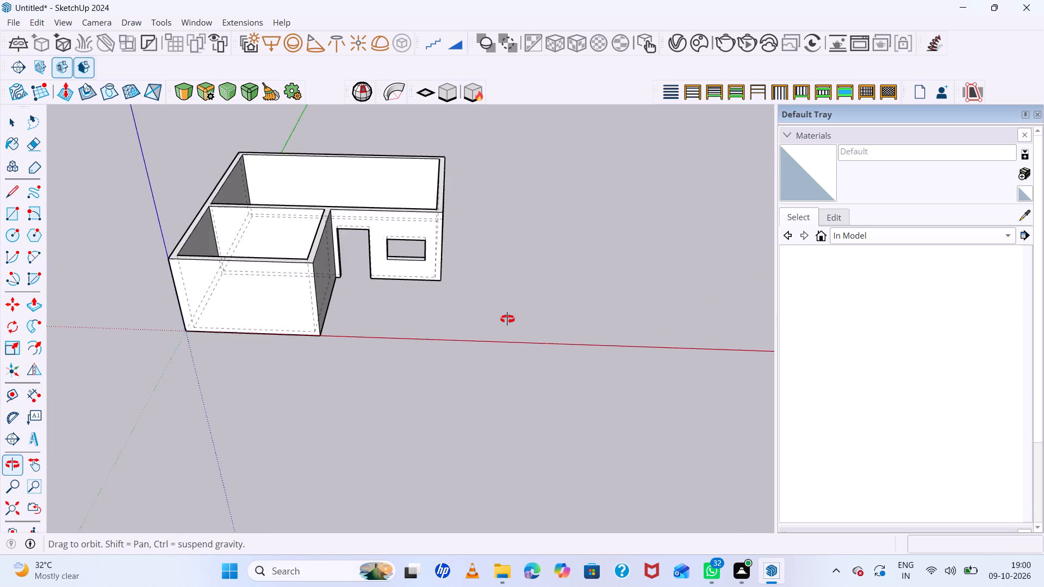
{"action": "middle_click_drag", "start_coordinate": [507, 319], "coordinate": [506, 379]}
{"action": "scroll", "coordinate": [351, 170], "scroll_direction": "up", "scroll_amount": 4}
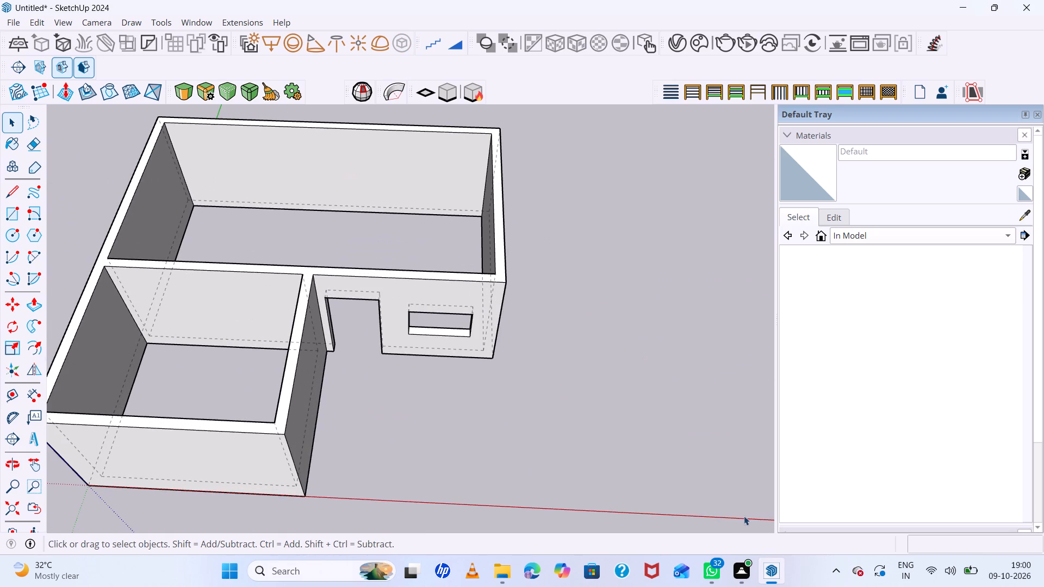
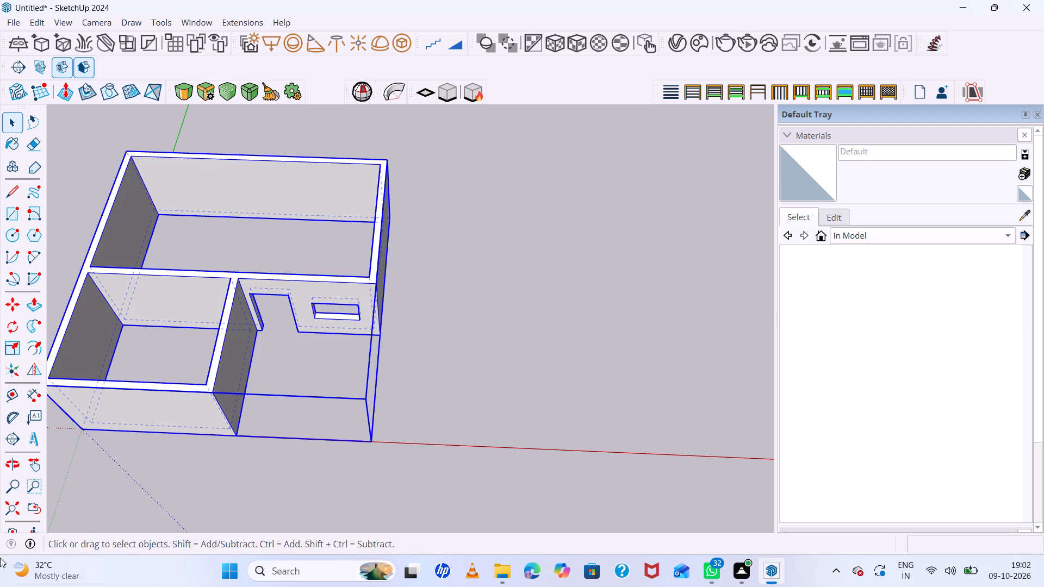
Deselect the wall solid and turn off the dashed display of hidden back edges.
{"action": "left_click", "coordinate": [533, 365]}
{"action": "scroll", "coordinate": [421, 368], "scroll_direction": "down", "scroll_amount": 13}
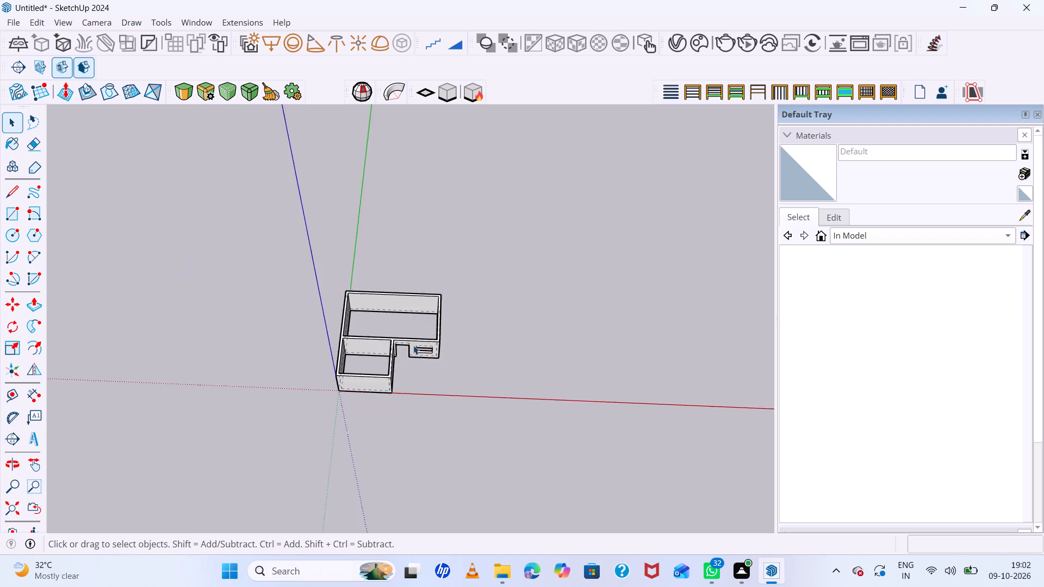
{"action": "scroll", "coordinate": [411, 342], "scroll_direction": "up", "scroll_amount": 8}
{"action": "key", "text": "k"}
Draw a 30' by 16' 1" rectangle on the wall tops over the smaller room and the adjoining part of the larger room.
{"action": "scroll", "coordinate": [386, 342], "scroll_direction": "down", "scroll_amount": 6}
{"action": "middle_click_drag", "start_coordinate": [395, 353], "coordinate": [386, 309]}
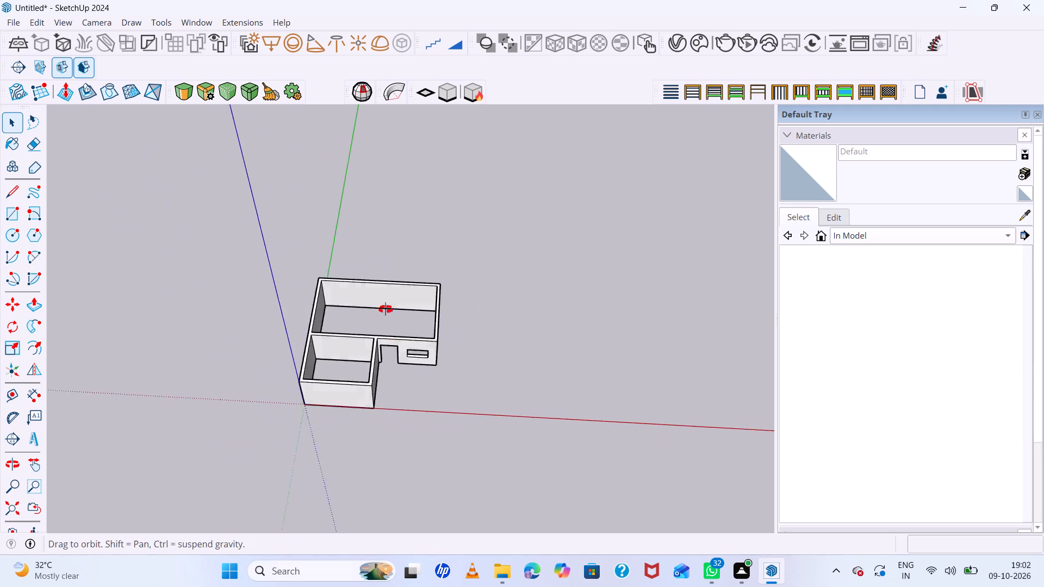
{"action": "middle_click_drag", "start_coordinate": [386, 309], "coordinate": [377, 203]}
{"action": "scroll", "coordinate": [393, 303], "scroll_direction": "up", "scroll_amount": 13}
{"action": "scroll", "coordinate": [376, 304], "scroll_direction": "down", "scroll_amount": 9}
{"action": "scroll", "coordinate": [431, 348], "scroll_direction": "up", "scroll_amount": 1}
{"action": "middle_click_drag", "start_coordinate": [433, 359], "coordinate": [436, 404]}
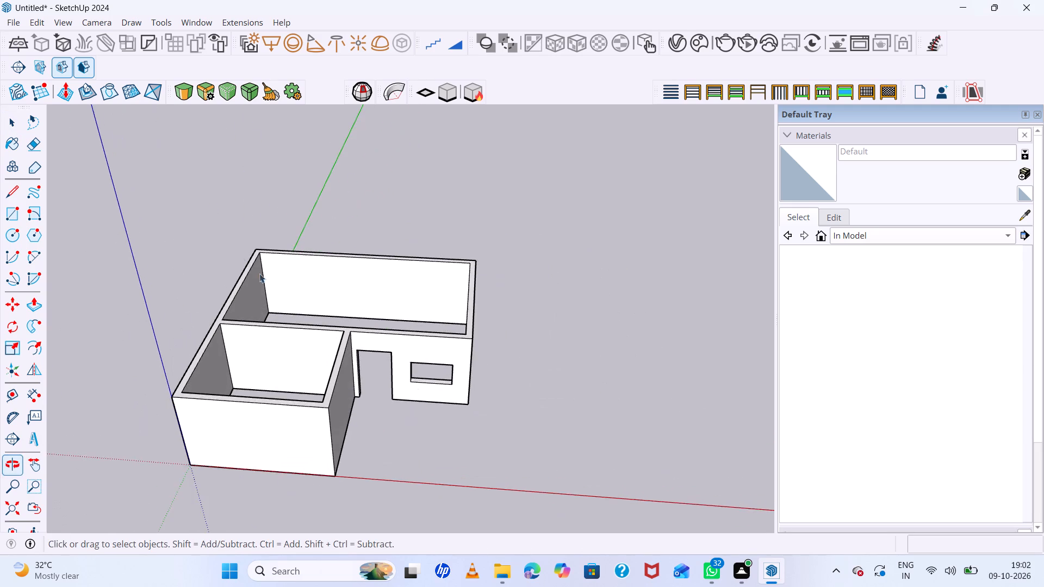
{"action": "scroll", "coordinate": [243, 257], "scroll_direction": "up", "scroll_amount": 5}
{"action": "key", "text": "r"}
{"action": "scroll", "coordinate": [246, 247], "scroll_direction": "up", "scroll_amount": 5}
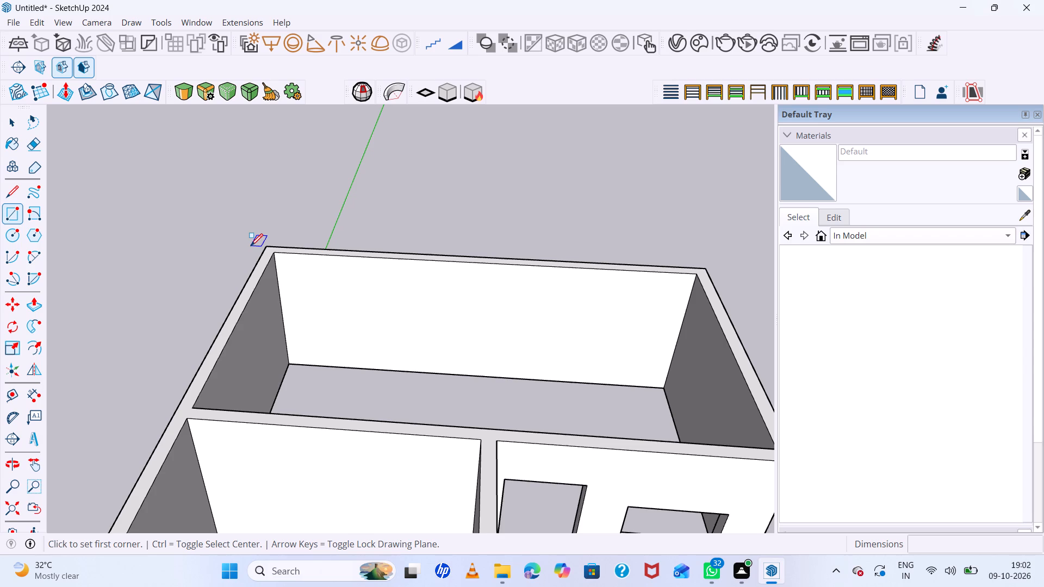
{"action": "scroll", "coordinate": [257, 260], "scroll_direction": "down", "scroll_amount": 3}
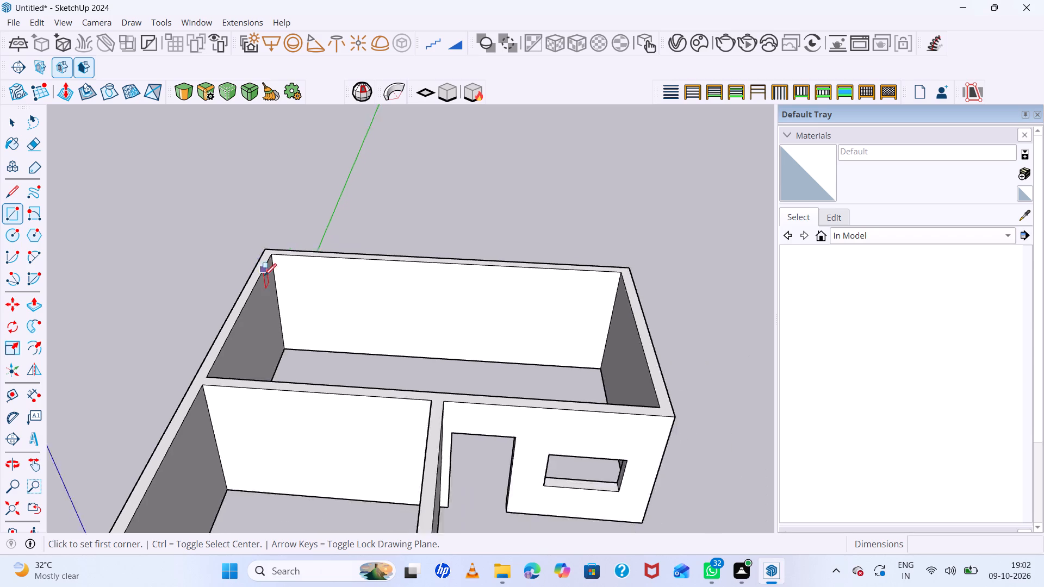
{"action": "scroll", "coordinate": [264, 276], "scroll_direction": "down", "scroll_amount": 11}
{"action": "middle_click_drag", "start_coordinate": [424, 355], "coordinate": [445, 463]}
{"action": "scroll", "coordinate": [305, 317], "scroll_direction": "up", "scroll_amount": 7}
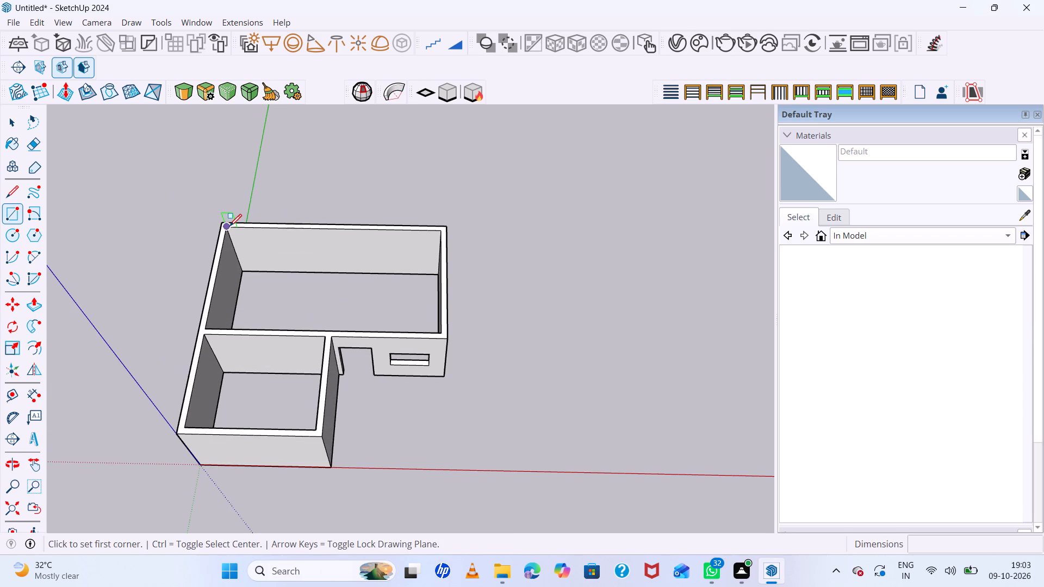
{"action": "left_click", "coordinate": [226, 223]}
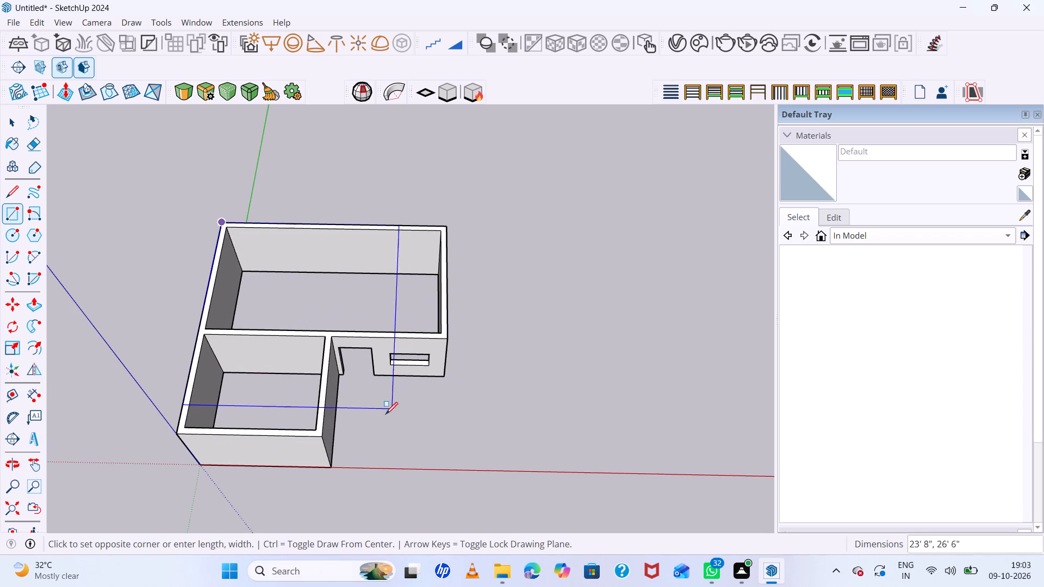
{"action": "left_click", "coordinate": [320, 432]}
Draw a rectangle about 16' 6" by 13' 11" over the rest of the larger room's wall tops.
{"action": "scroll", "coordinate": [270, 339], "scroll_direction": "up", "scroll_amount": 5}
{"action": "scroll", "coordinate": [277, 304], "scroll_direction": "down", "scroll_amount": 7}
{"action": "scroll", "coordinate": [375, 211], "scroll_direction": "up", "scroll_amount": 3}
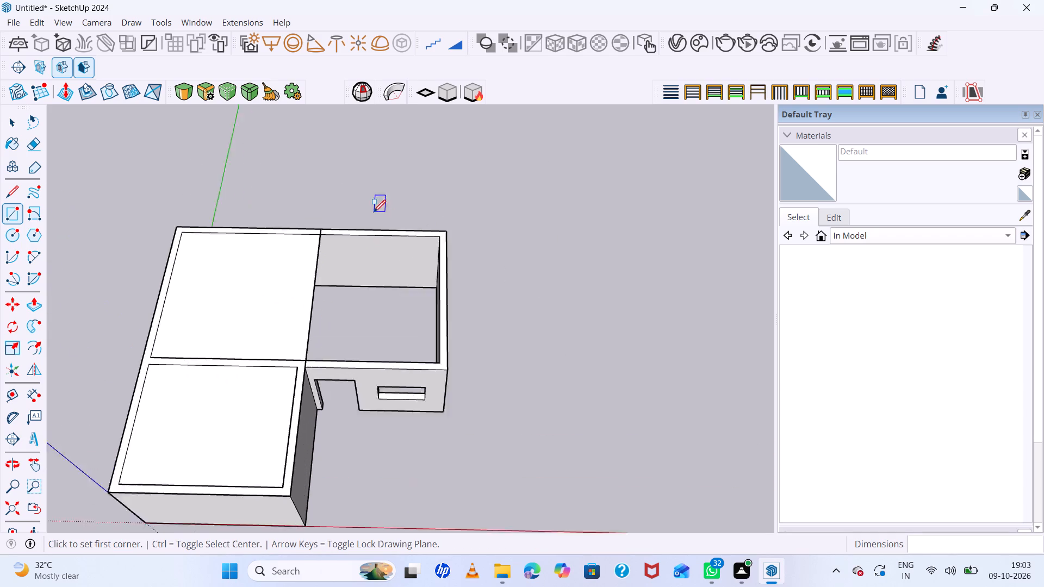
{"action": "scroll", "coordinate": [374, 212], "scroll_direction": "up", "scroll_amount": 3}
{"action": "left_click", "coordinate": [311, 231]}
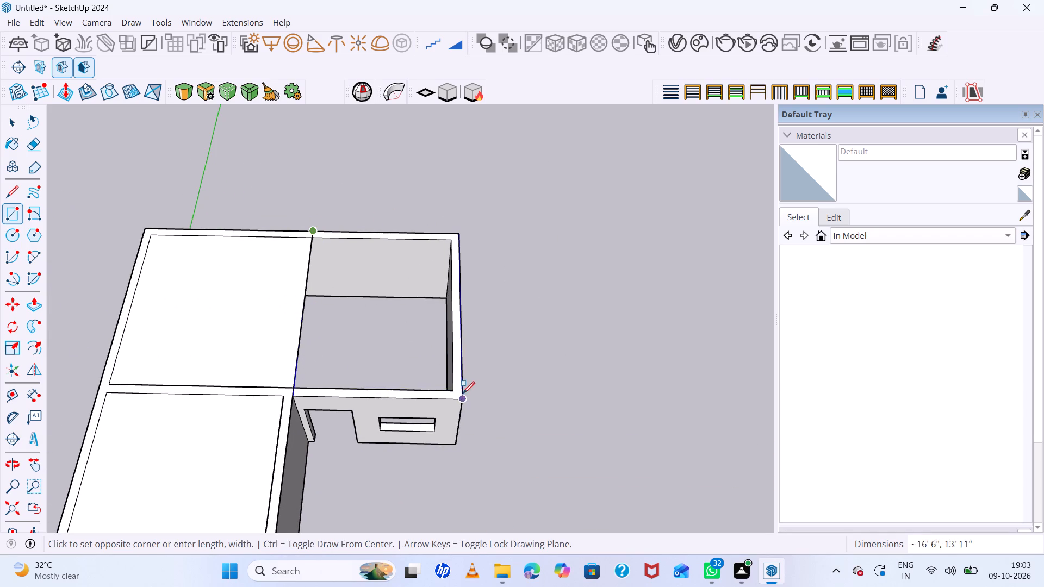
{"action": "left_click", "coordinate": [462, 395]}
Delete the dividing edge between the two rectangles to merge them into one L-shaped roof face.
{"action": "key", "text": "space"}
{"action": "left_click", "coordinate": [302, 321]}
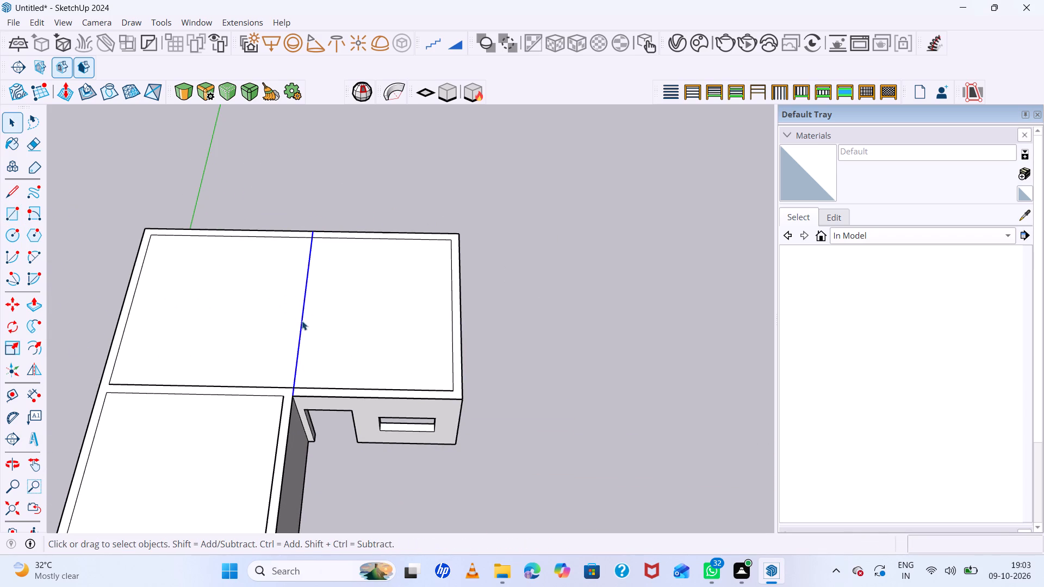
{"action": "key", "text": "Delete"}
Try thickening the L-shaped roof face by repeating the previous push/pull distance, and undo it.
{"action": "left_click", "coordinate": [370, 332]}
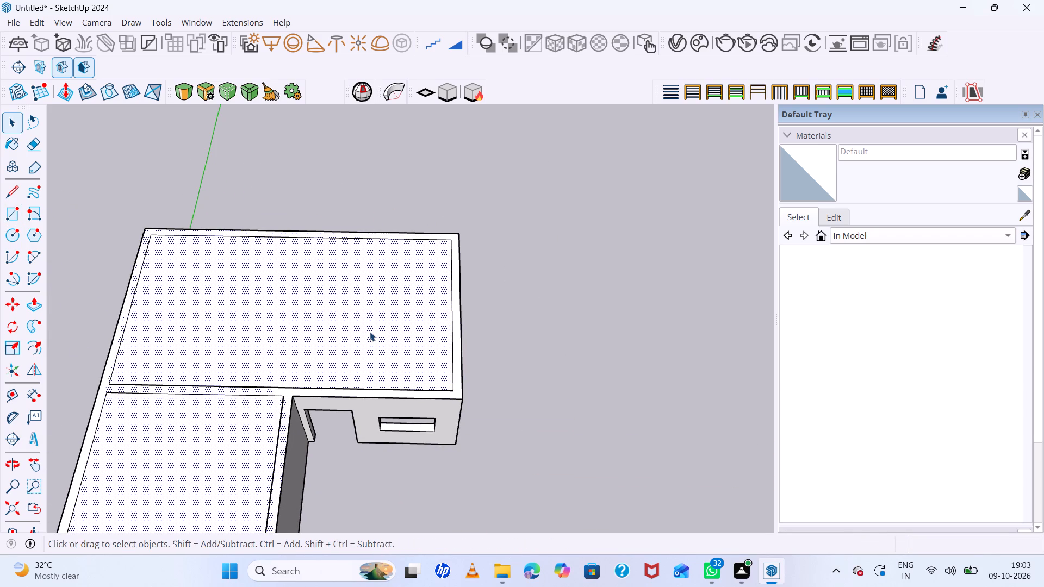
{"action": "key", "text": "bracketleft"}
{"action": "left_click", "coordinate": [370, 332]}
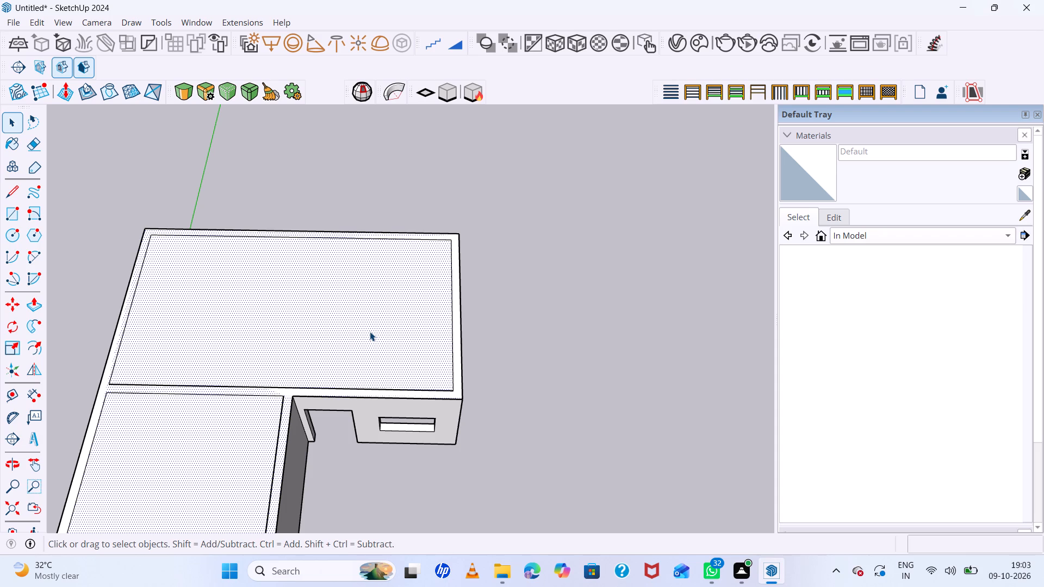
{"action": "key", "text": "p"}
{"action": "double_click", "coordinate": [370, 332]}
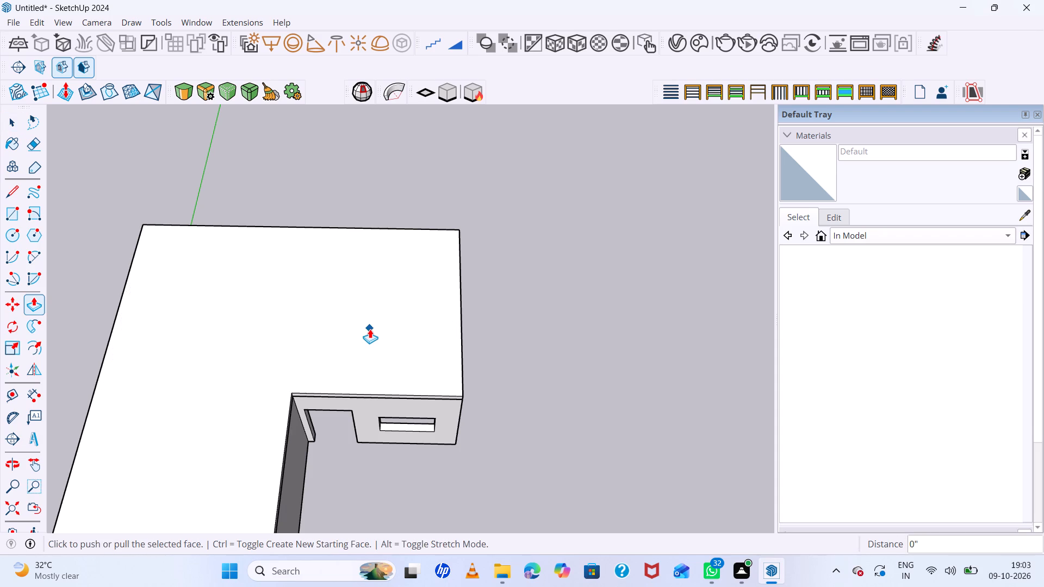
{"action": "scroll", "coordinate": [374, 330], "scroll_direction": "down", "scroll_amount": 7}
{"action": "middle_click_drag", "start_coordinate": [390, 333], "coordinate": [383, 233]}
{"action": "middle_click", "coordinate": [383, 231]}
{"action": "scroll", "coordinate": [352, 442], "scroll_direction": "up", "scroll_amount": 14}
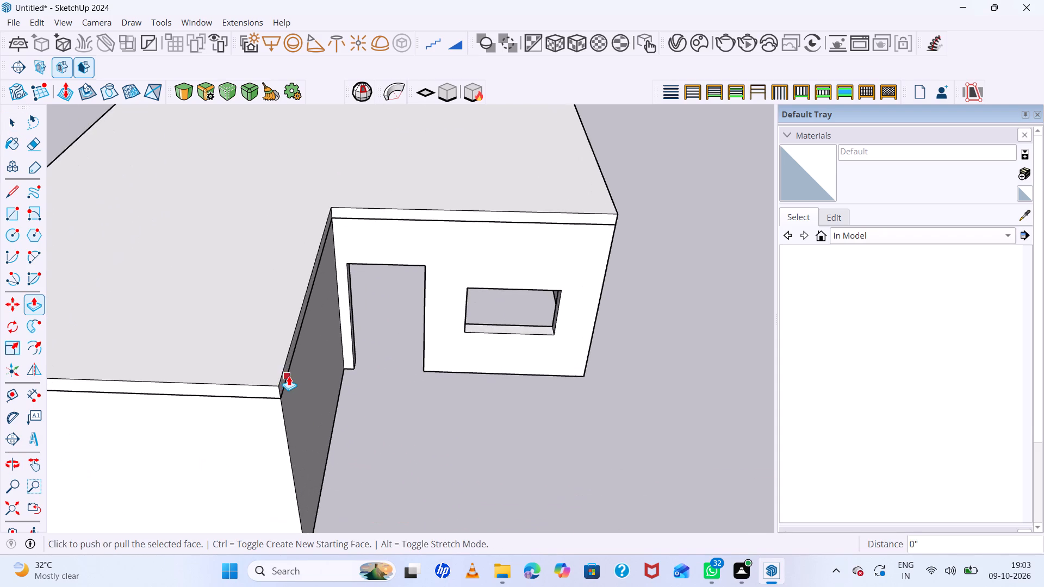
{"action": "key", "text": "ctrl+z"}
Pull the L-shaped roof face up 4" to form the slab.
{"action": "left_click", "coordinate": [264, 342]}
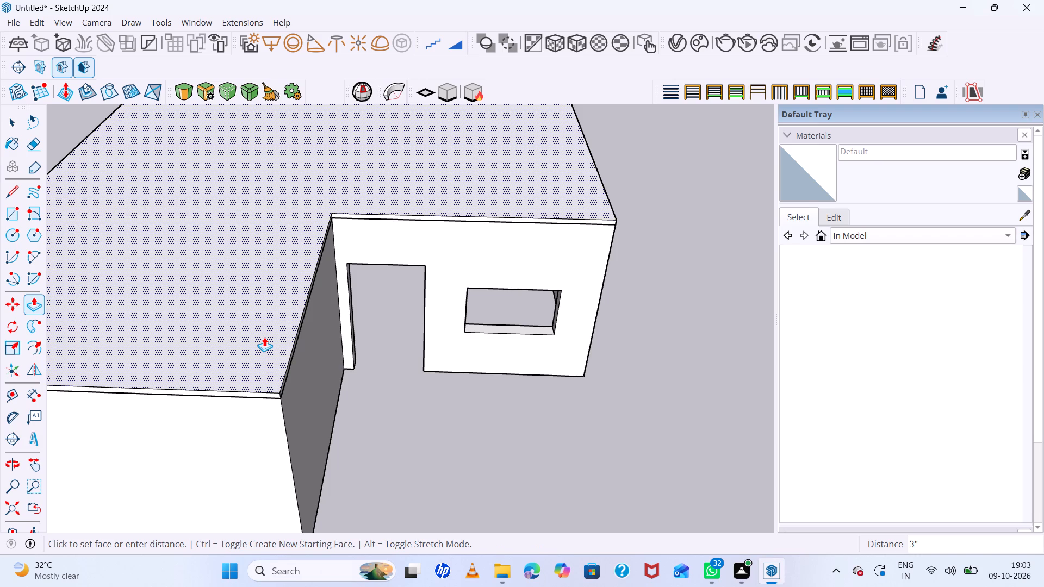
{"action": "key", "text": "4"}
{"action": "key", "text": "Return"}
{"action": "scroll", "coordinate": [270, 332], "scroll_direction": "down", "scroll_amount": 1}
Select the whole roof slab, make it a separate group, and deselect it.
{"action": "key", "text": "space"}
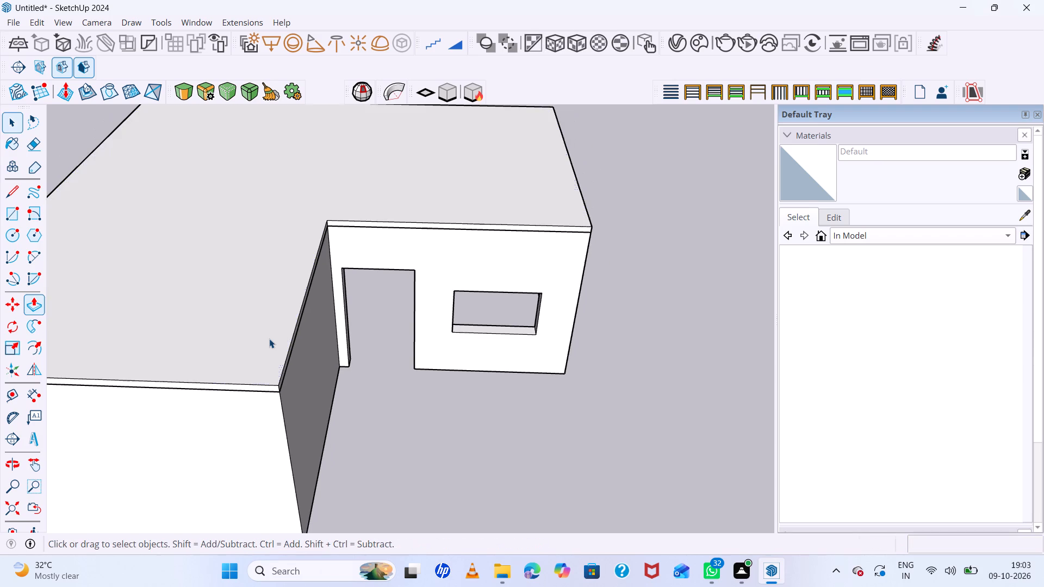
{"action": "triple_click", "coordinate": [269, 341]}
{"action": "right_click", "coordinate": [269, 341]}
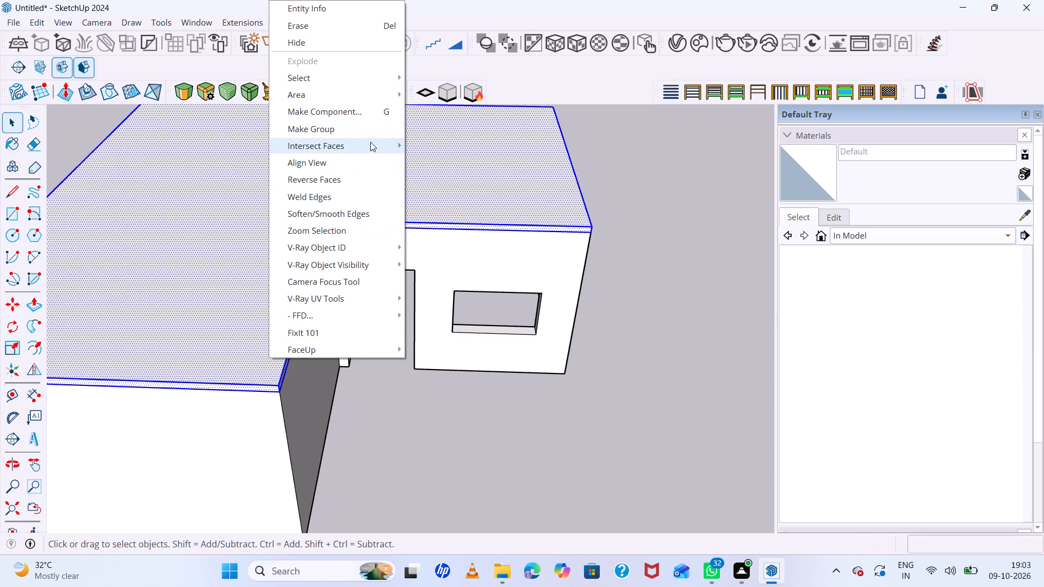
{"action": "left_click", "coordinate": [322, 123]}
{"action": "scroll", "coordinate": [358, 311], "scroll_direction": "down", "scroll_amount": 7}
{"action": "middle_click_drag", "start_coordinate": [425, 402], "coordinate": [427, 373]}
{"action": "left_click", "coordinate": [469, 388]}
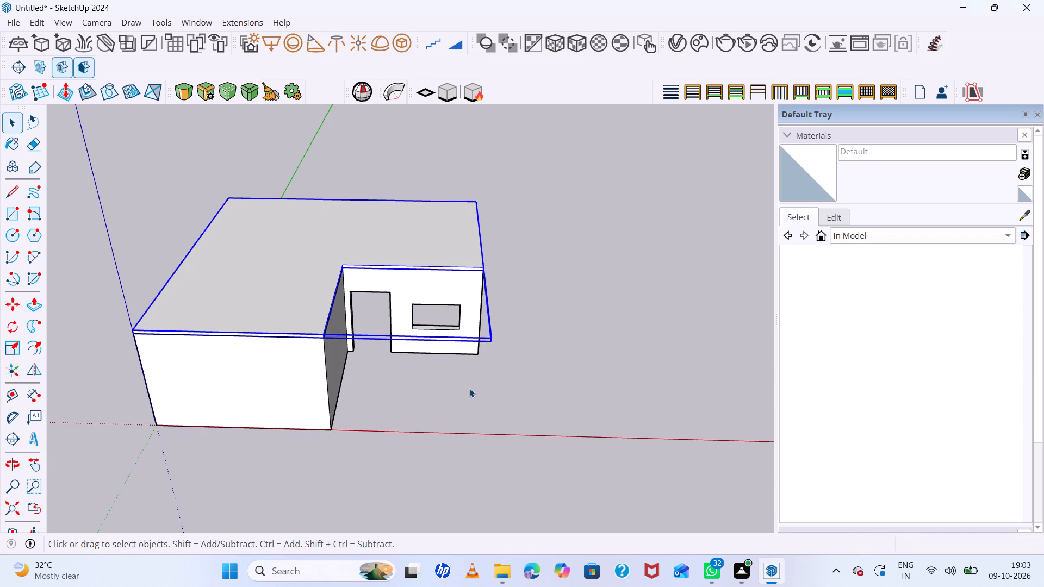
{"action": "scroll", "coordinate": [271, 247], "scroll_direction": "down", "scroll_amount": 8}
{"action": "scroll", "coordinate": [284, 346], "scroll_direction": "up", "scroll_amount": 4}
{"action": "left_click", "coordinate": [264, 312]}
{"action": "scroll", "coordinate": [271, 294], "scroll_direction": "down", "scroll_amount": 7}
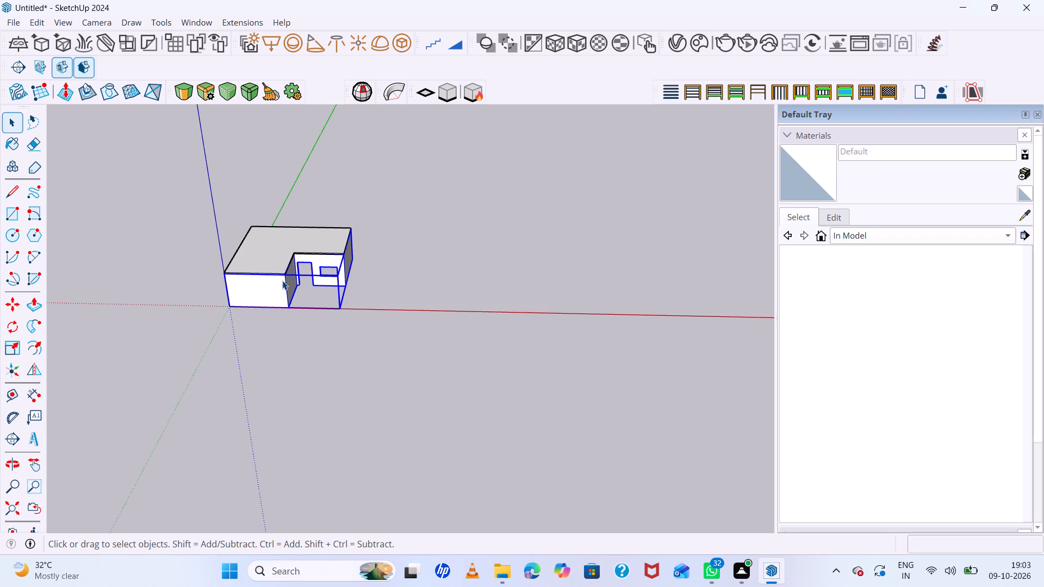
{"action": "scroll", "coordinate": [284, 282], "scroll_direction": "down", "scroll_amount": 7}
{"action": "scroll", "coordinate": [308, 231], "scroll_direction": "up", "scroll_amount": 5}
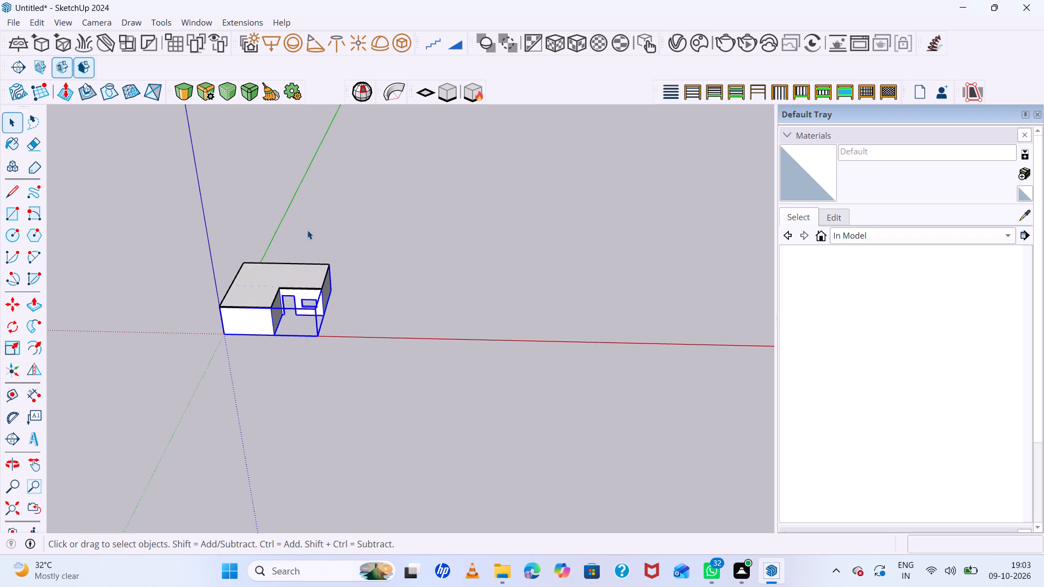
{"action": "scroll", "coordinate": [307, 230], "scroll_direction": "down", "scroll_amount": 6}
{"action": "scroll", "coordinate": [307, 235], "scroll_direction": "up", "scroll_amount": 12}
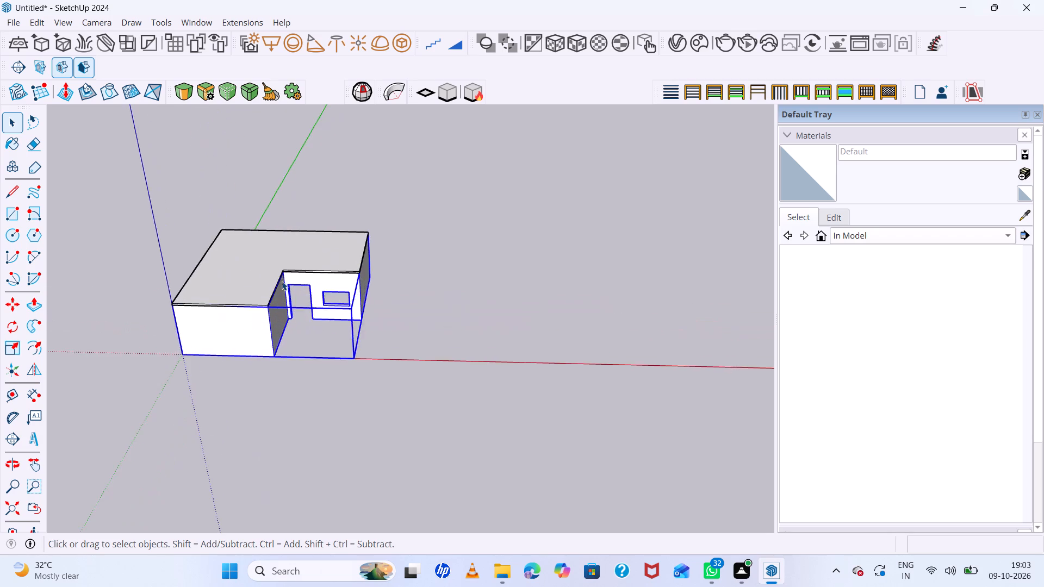
Open the roof slab group for editing.
{"action": "scroll", "coordinate": [282, 281], "scroll_direction": "up", "scroll_amount": 4}
{"action": "middle_click_drag", "start_coordinate": [302, 288], "coordinate": [302, 264]}
{"action": "middle_click", "coordinate": [302, 264]}
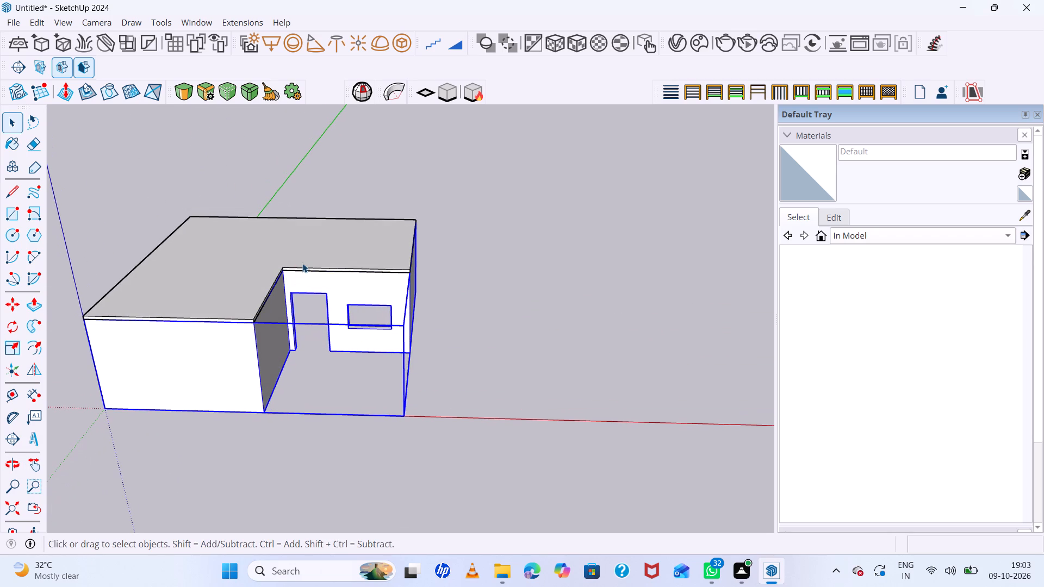
{"action": "scroll", "coordinate": [304, 264], "scroll_direction": "up", "scroll_amount": 10}
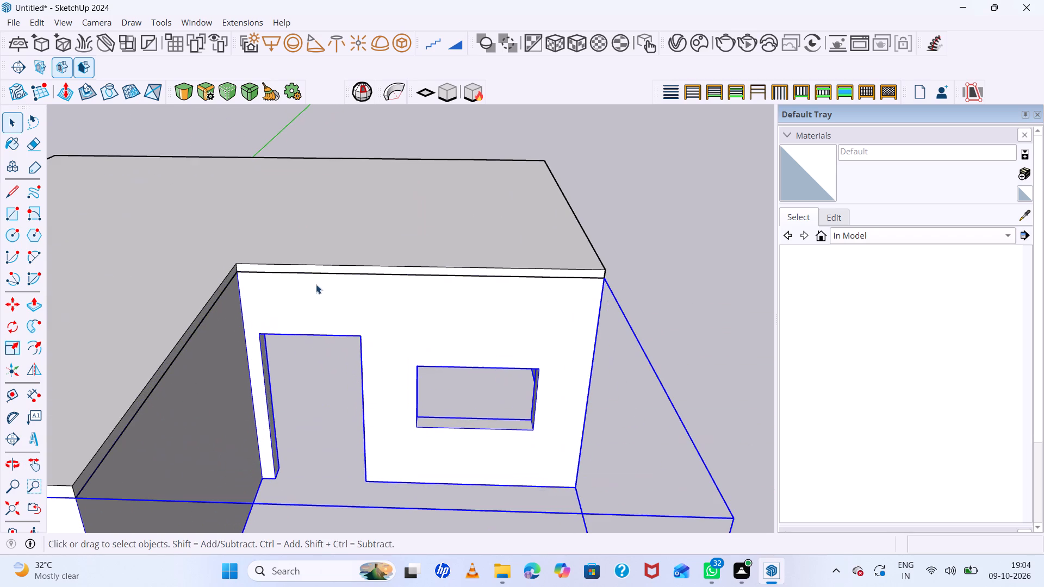
{"action": "left_click", "coordinate": [325, 270]}
{"action": "scroll", "coordinate": [325, 268], "scroll_direction": "up", "scroll_amount": 4}
{"action": "double_click", "coordinate": [326, 267]}
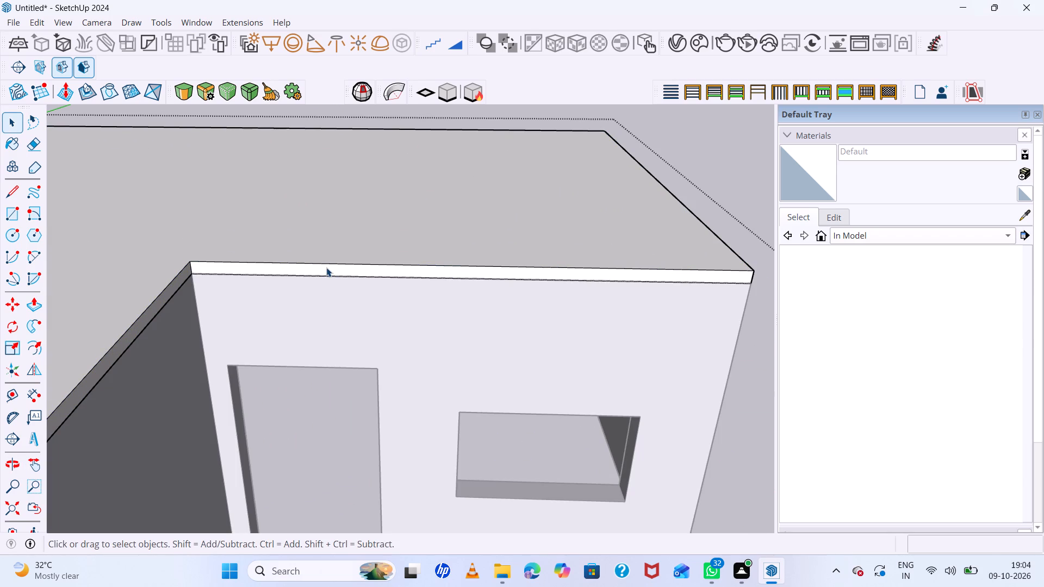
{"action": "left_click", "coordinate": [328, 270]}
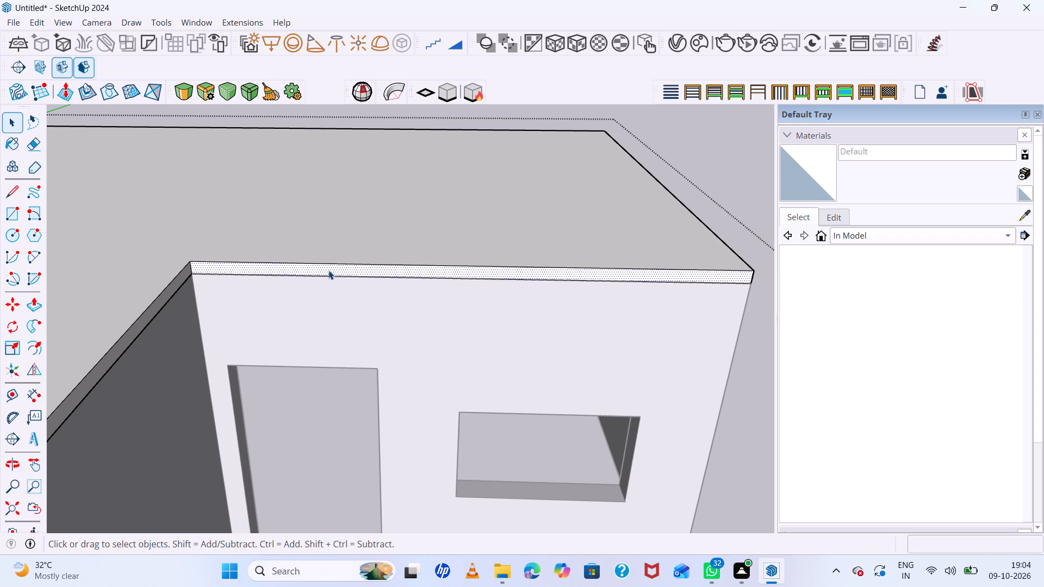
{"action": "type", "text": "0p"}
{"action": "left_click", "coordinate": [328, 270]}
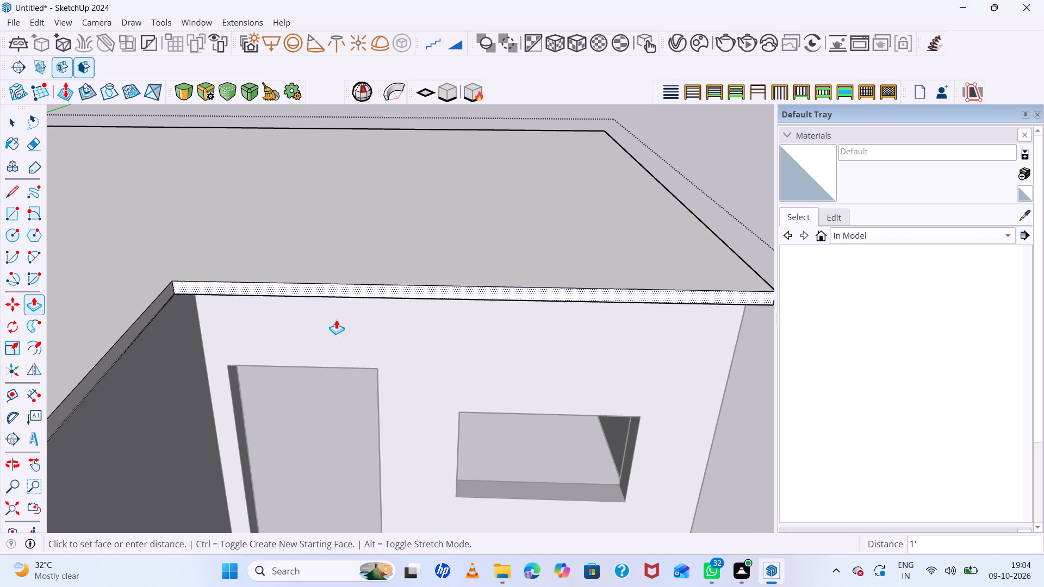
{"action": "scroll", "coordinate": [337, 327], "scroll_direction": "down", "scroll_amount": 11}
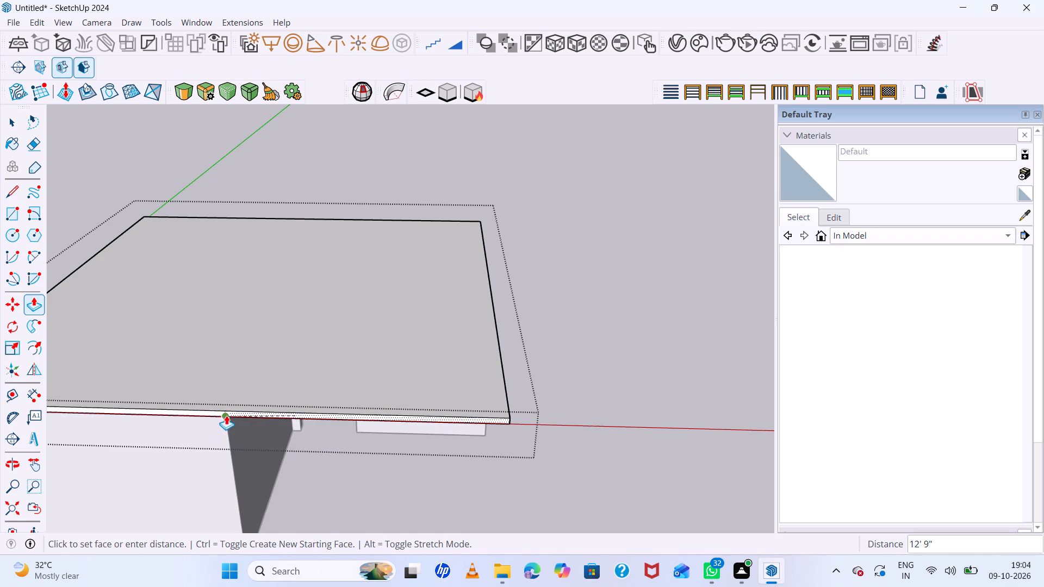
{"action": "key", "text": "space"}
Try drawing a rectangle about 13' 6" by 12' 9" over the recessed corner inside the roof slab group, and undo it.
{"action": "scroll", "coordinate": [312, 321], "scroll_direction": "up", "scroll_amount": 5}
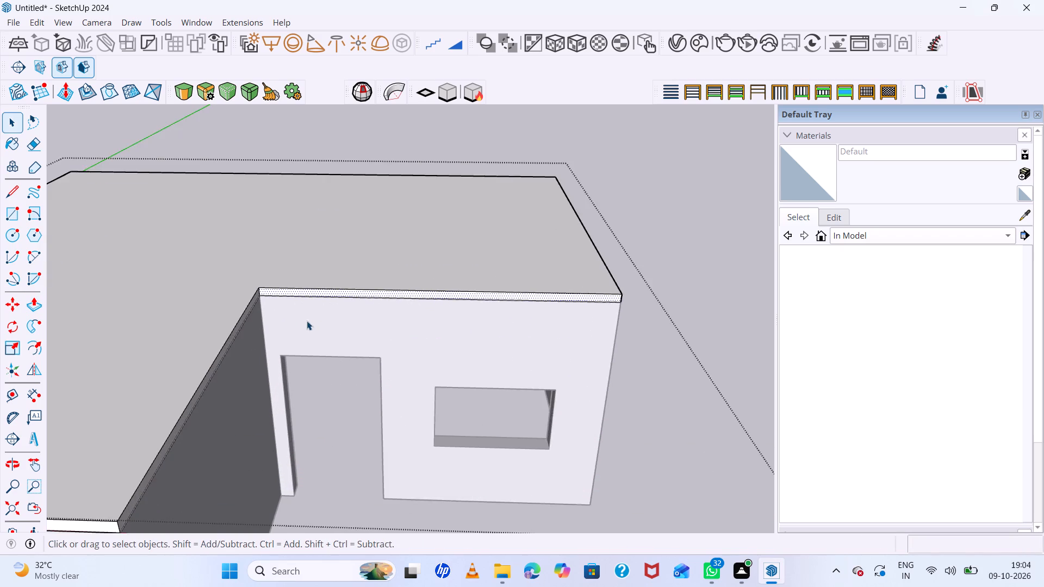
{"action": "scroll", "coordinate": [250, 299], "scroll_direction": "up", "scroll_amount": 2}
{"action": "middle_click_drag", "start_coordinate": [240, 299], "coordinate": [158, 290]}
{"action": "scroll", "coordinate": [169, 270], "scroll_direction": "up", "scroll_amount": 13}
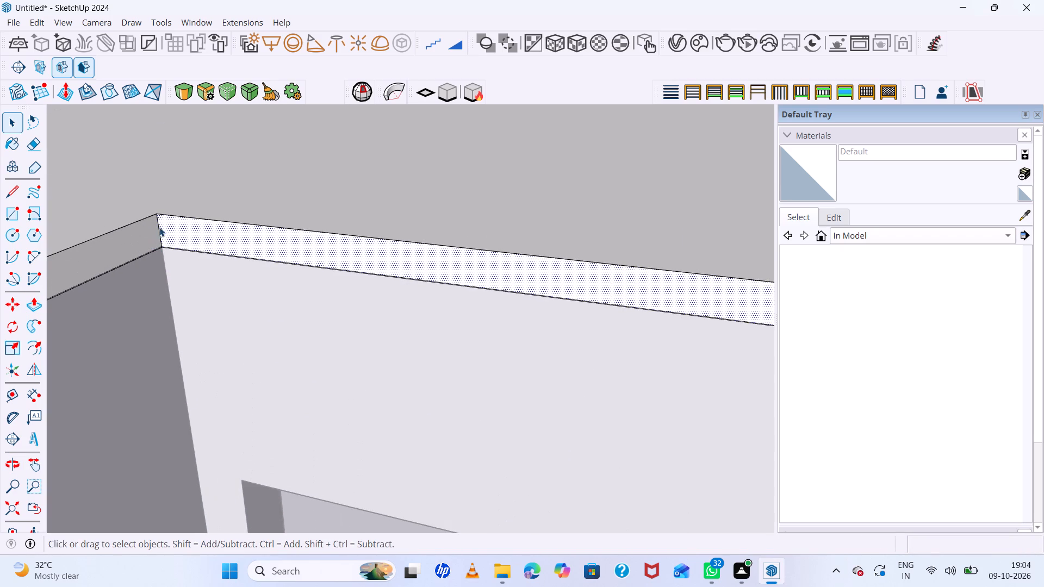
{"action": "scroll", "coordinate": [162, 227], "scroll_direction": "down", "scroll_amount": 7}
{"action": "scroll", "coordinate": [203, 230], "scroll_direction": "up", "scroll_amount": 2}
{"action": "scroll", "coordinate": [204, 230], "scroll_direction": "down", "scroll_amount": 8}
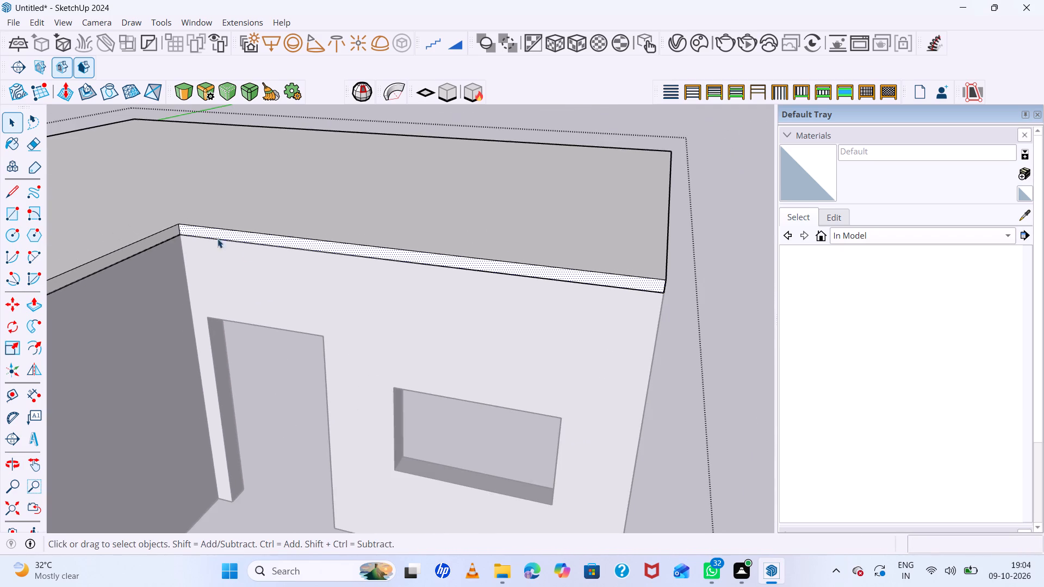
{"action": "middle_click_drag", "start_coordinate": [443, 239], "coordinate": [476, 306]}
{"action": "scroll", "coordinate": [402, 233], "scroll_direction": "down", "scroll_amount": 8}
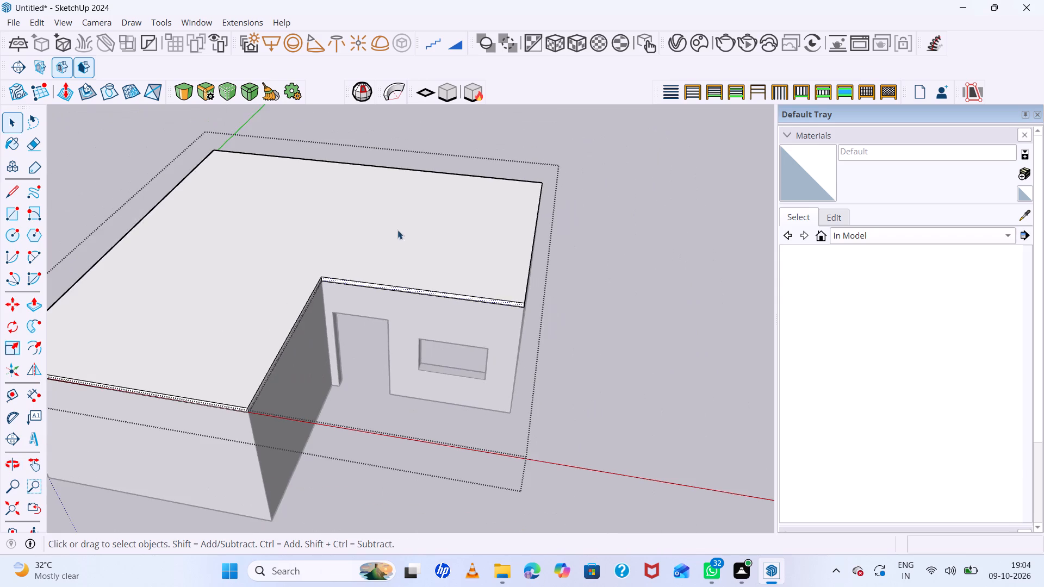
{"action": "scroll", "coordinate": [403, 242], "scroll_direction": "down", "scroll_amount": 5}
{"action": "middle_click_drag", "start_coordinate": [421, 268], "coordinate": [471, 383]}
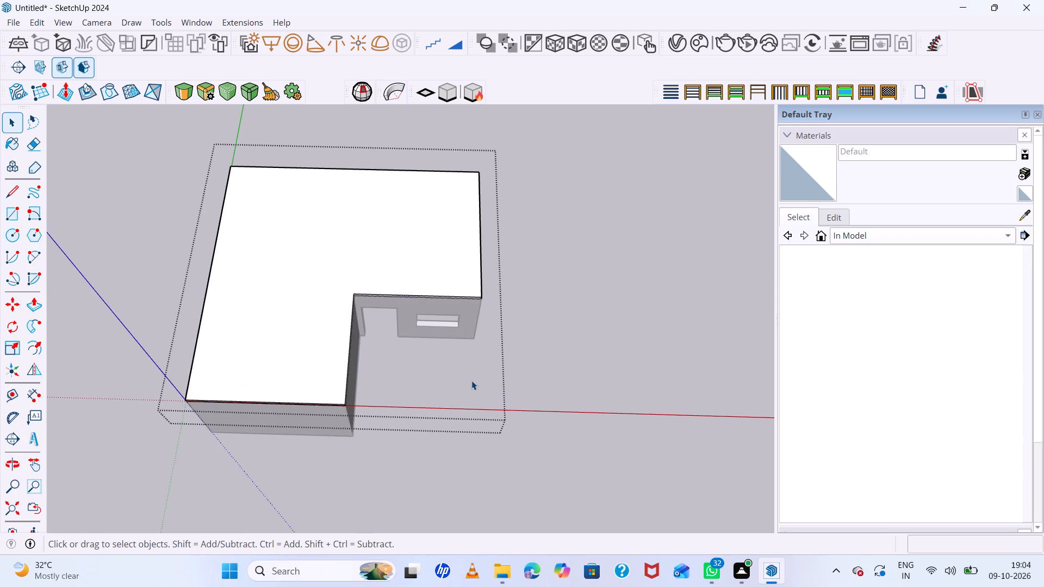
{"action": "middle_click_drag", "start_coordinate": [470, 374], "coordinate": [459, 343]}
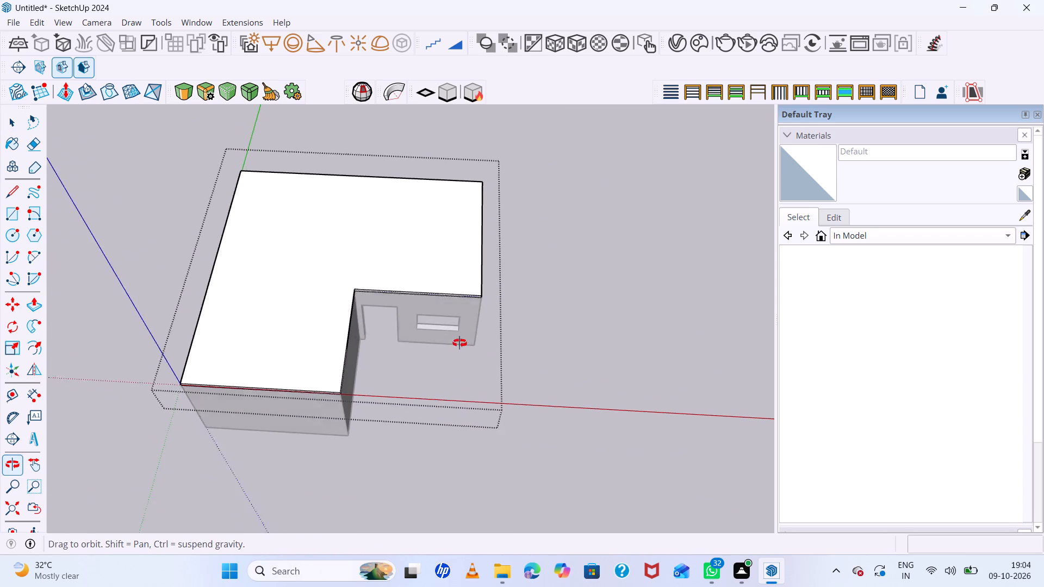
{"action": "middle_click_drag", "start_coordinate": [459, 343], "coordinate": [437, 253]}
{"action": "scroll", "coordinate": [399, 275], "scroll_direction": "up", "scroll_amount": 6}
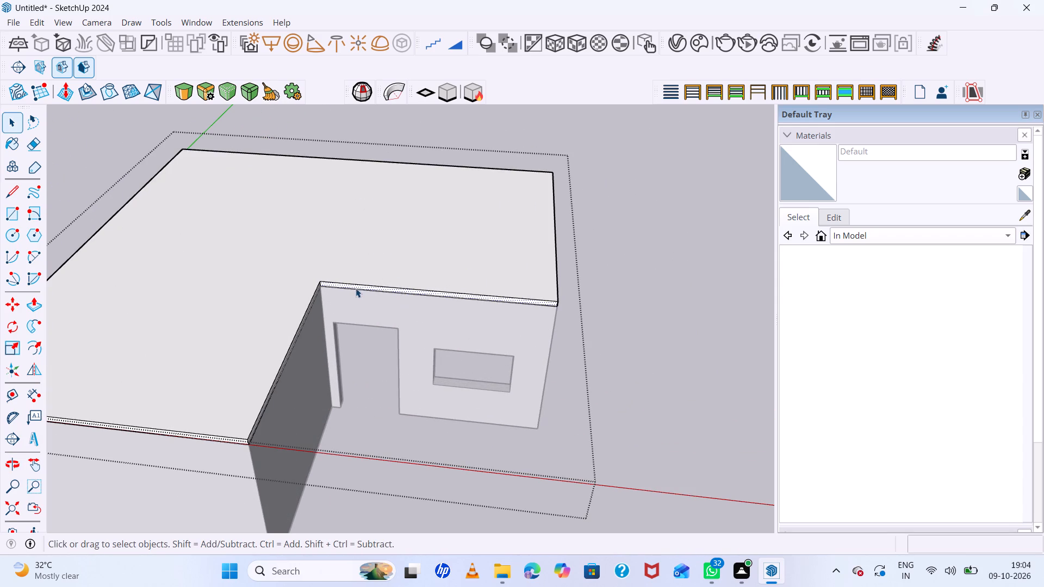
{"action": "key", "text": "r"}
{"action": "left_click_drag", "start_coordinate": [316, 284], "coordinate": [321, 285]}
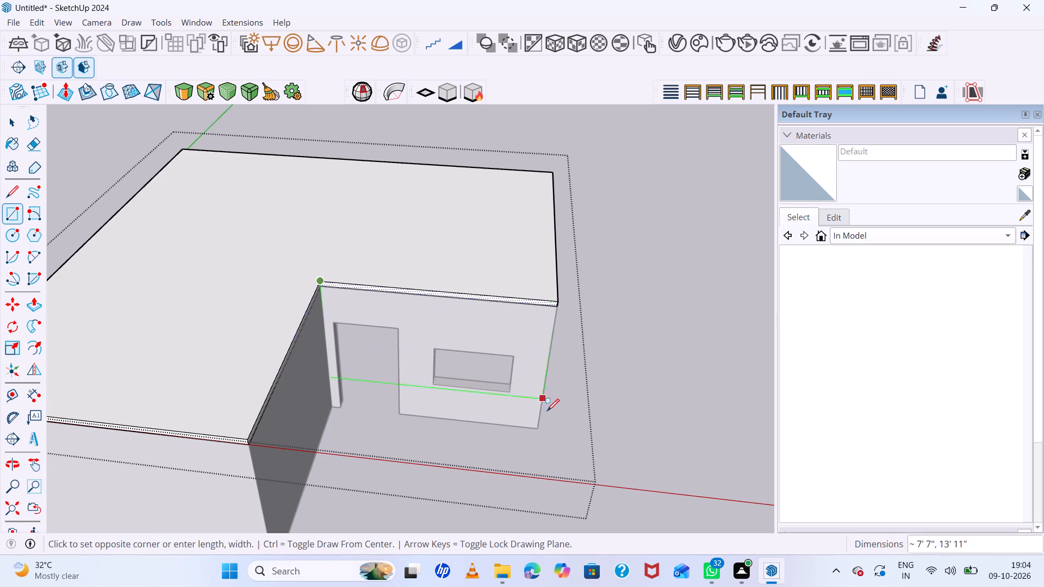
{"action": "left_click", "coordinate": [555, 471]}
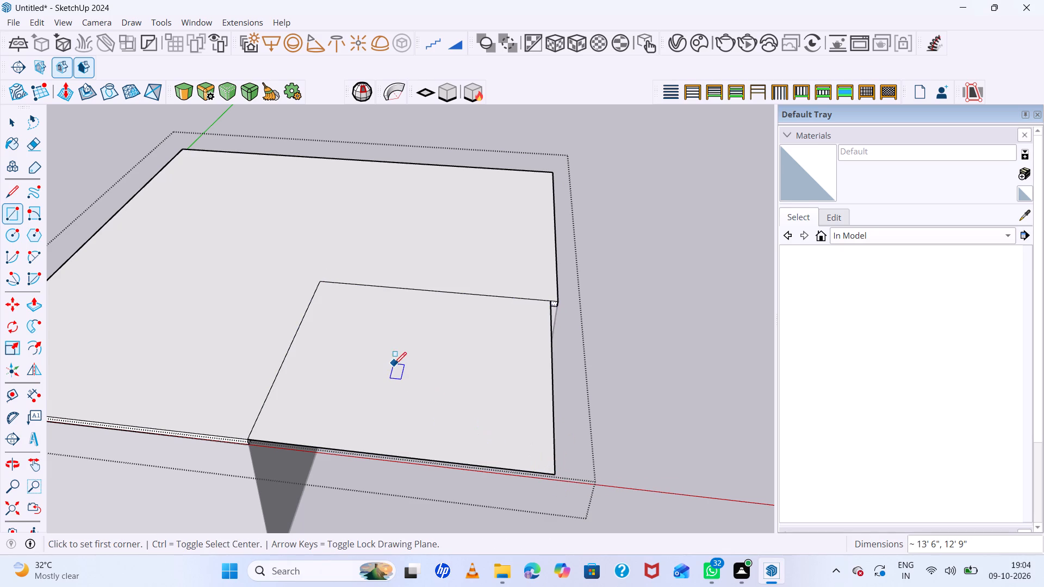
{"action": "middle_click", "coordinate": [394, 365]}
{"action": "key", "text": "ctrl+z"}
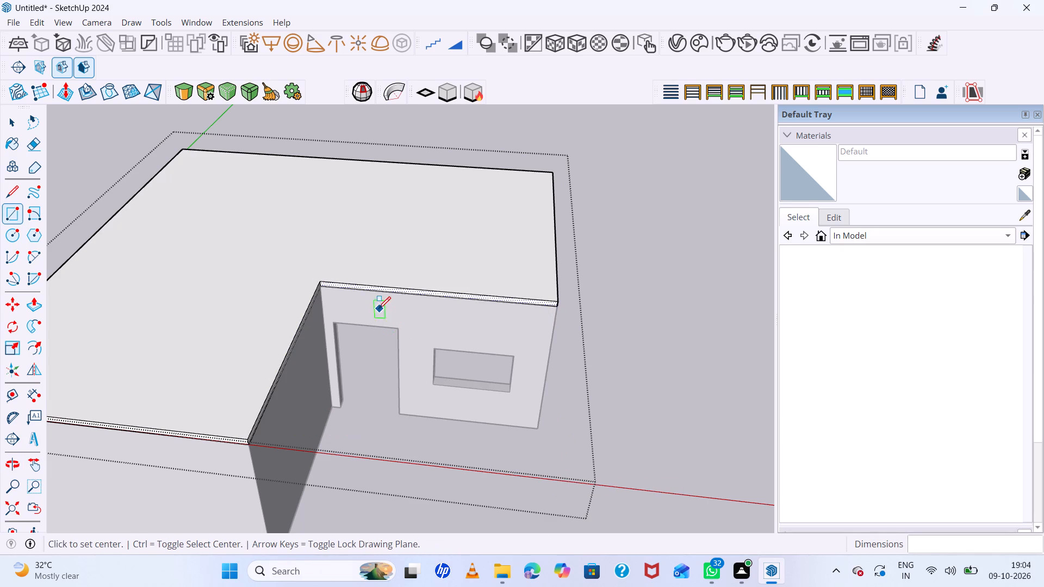
Abandon the restarted rectangle and close the roof slab group.
{"action": "left_click", "coordinate": [320, 282]}
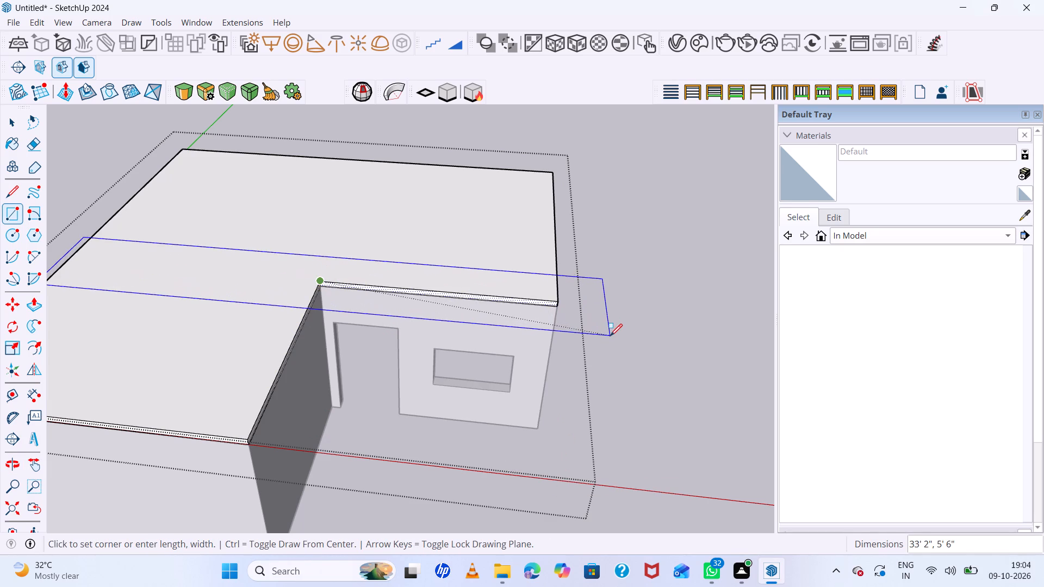
{"action": "key", "text": "space"}
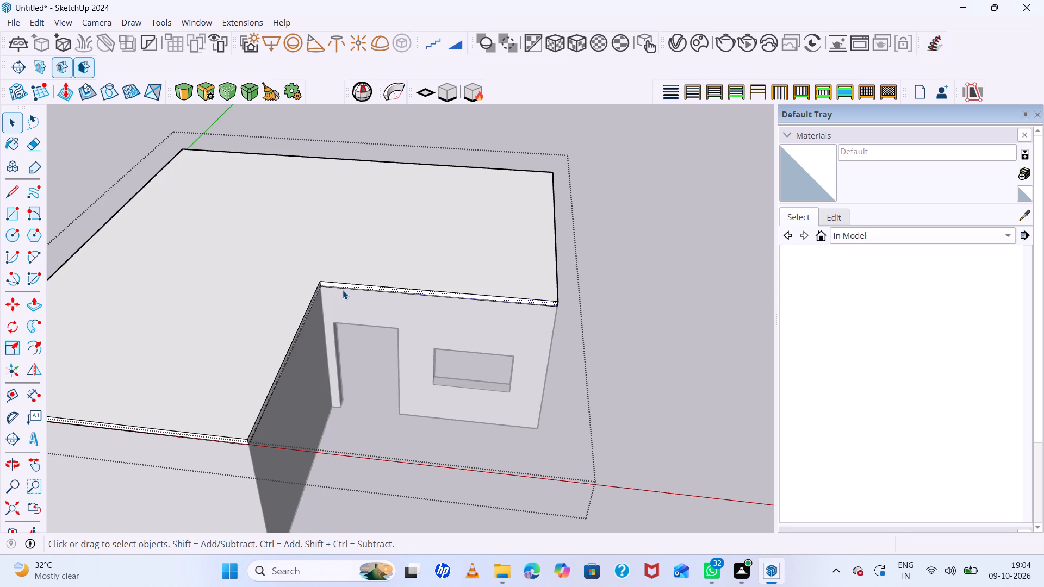
{"action": "key", "text": "Escape"}
Draw a rectangle about 13' 10" by 12' 9" over the recessed corner, starting at the roof's inner corner, outside the slab group.
{"action": "key", "text": "r"}
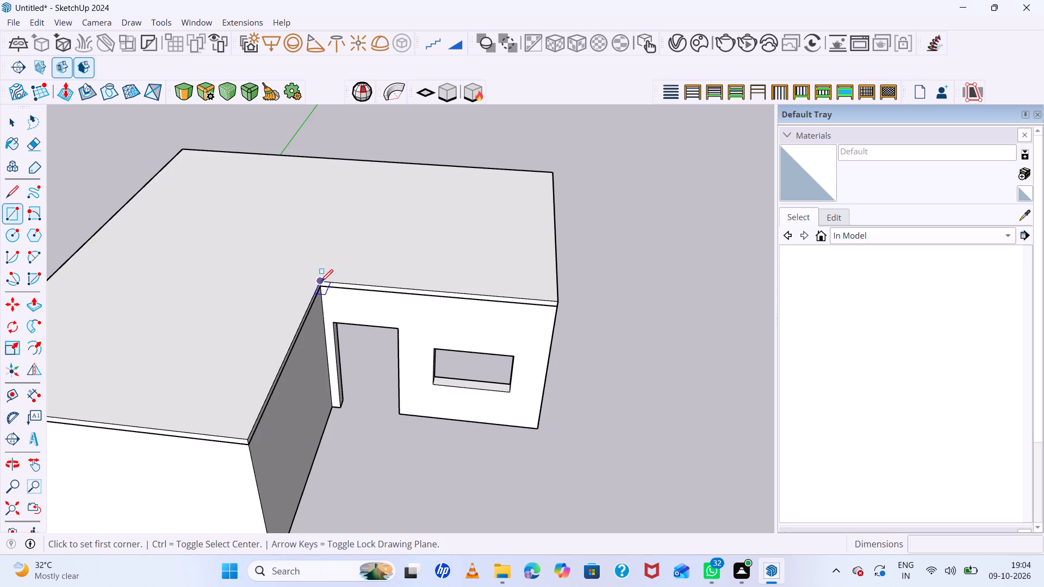
{"action": "left_click", "coordinate": [321, 282]}
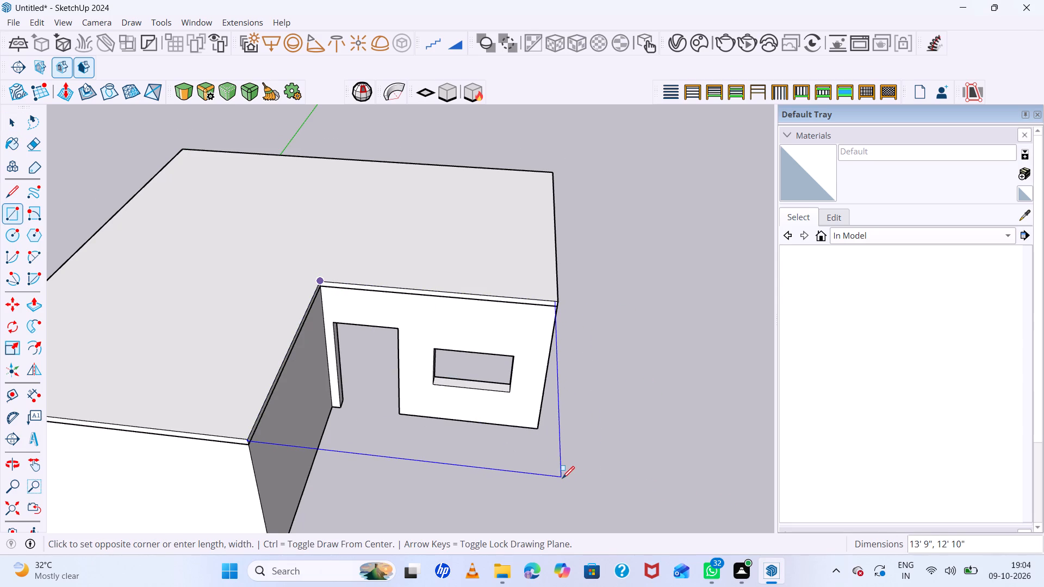
{"action": "left_click", "coordinate": [243, 439]}
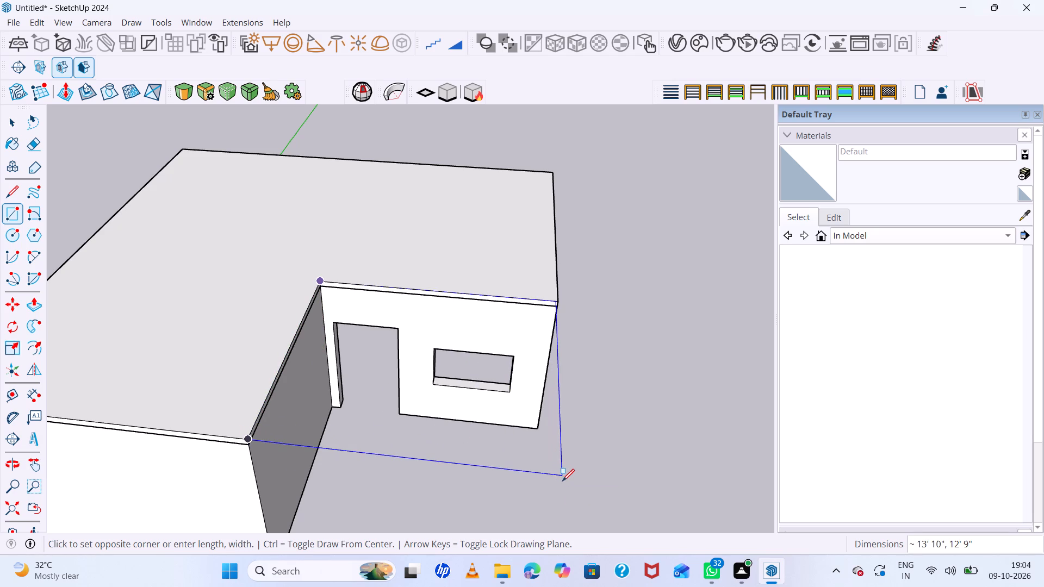
{"action": "left_click", "coordinate": [565, 482]}
Push/pull the rectangle over the recessed corner downward 1' 1" into a thick block.
{"action": "scroll", "coordinate": [392, 378], "scroll_direction": "up", "scroll_amount": 5}
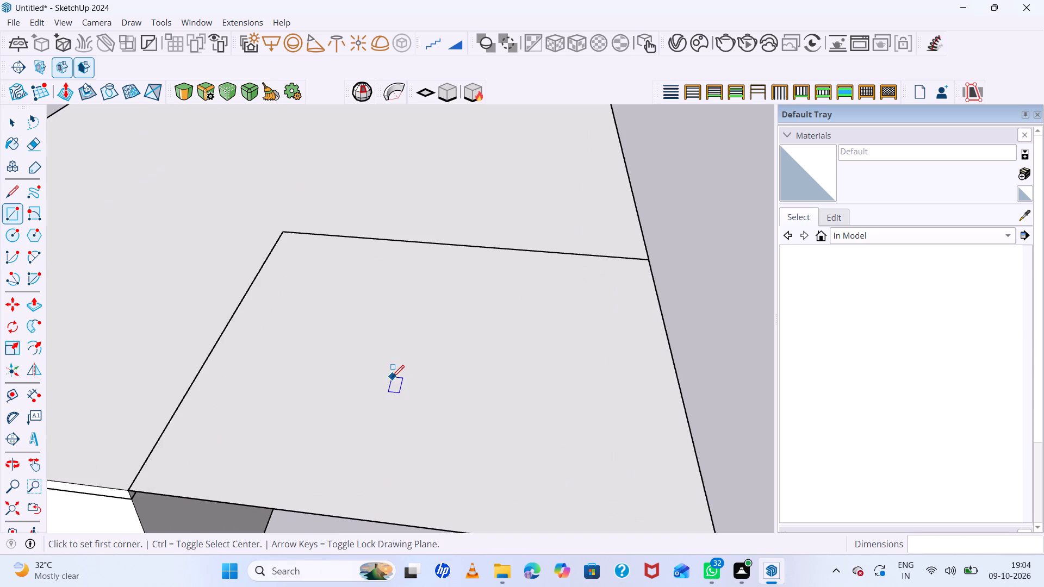
{"action": "key", "text": "space"}
{"action": "double_click", "coordinate": [392, 376]}
{"action": "right_click", "coordinate": [392, 376]}
{"action": "scroll", "coordinate": [396, 374], "scroll_direction": "down", "scroll_amount": 2}
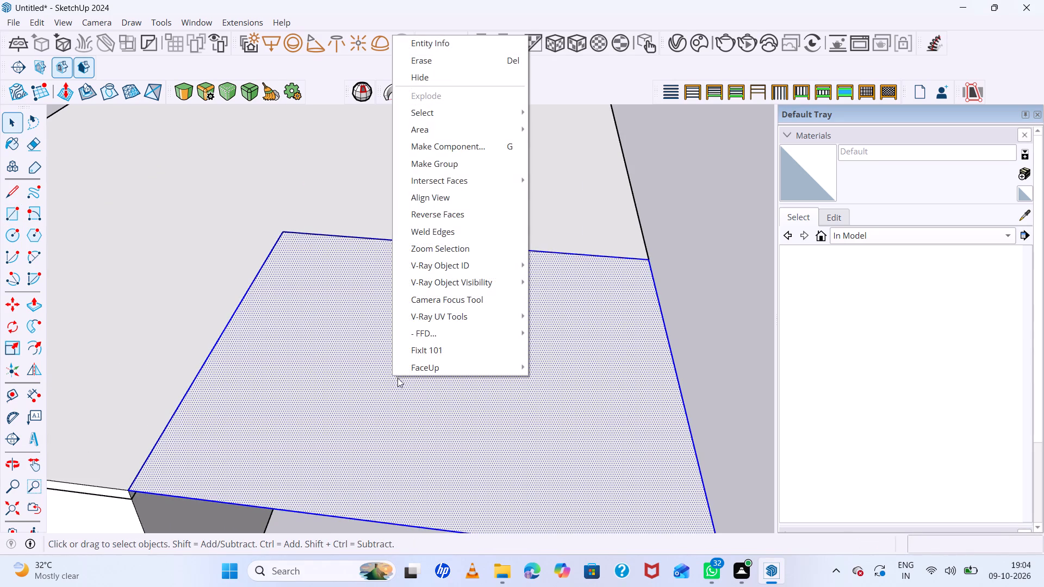
{"action": "scroll", "coordinate": [397, 378], "scroll_direction": "down", "scroll_amount": 3}
{"action": "middle_click", "coordinate": [453, 402]}
{"action": "key", "text": "space"}
{"action": "scroll", "coordinate": [455, 375], "scroll_direction": "down", "scroll_amount": 6}
{"action": "middle_click_drag", "start_coordinate": [498, 409], "coordinate": [496, 277]}
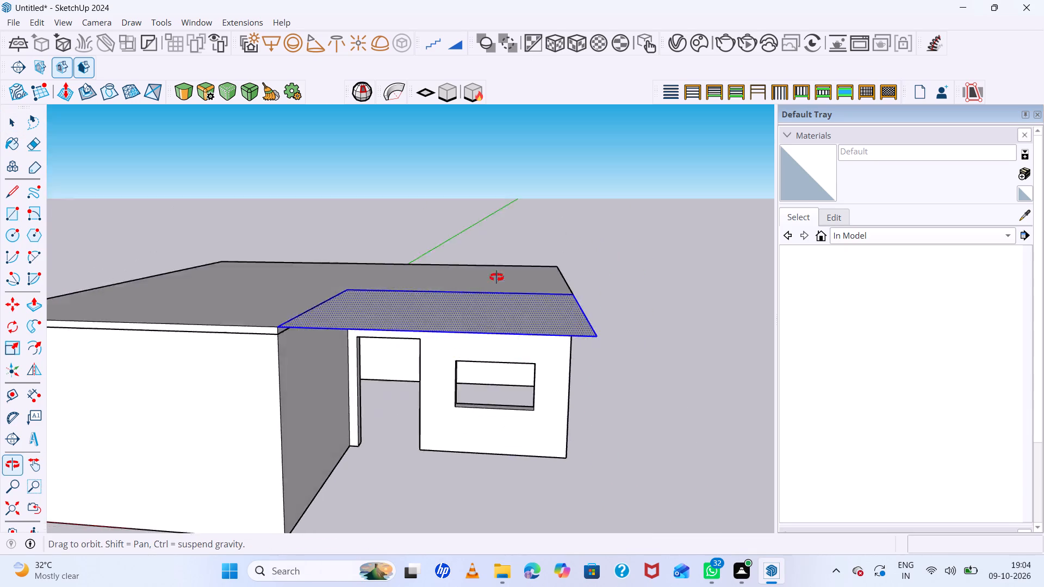
{"action": "middle_click_drag", "start_coordinate": [496, 277], "coordinate": [494, 249]}
{"action": "middle_click", "coordinate": [494, 248]}
{"action": "middle_click", "coordinate": [494, 246]}
{"action": "key", "text": "p"}
{"action": "middle_click_drag", "start_coordinate": [371, 289], "coordinate": [381, 346]}
{"action": "left_click", "coordinate": [383, 342]}
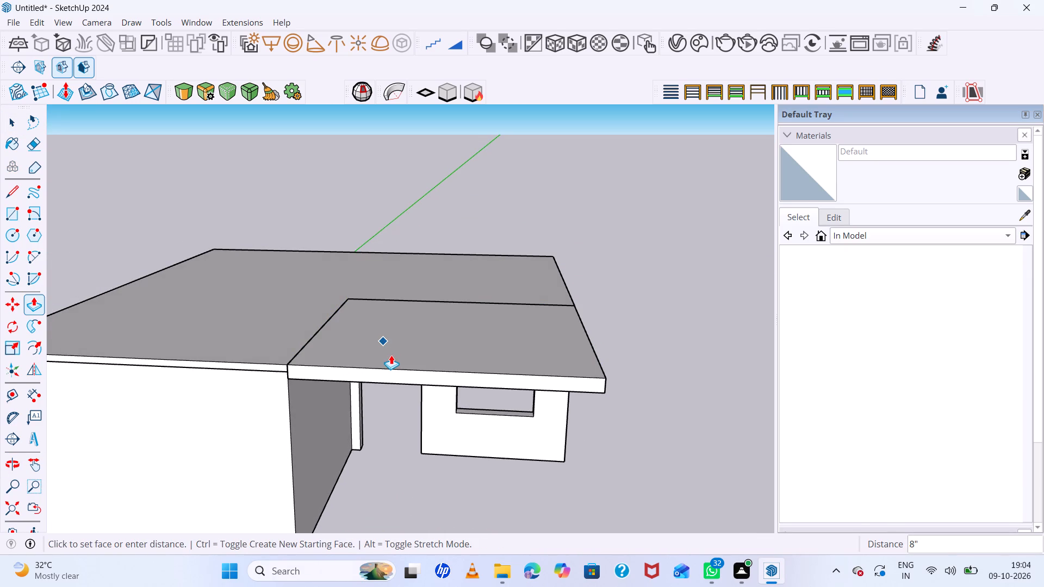
{"action": "left_click", "coordinate": [391, 363]}
Select all connected geometry of the thick block over the recessed corner and make it a group.
{"action": "middle_click_drag", "start_coordinate": [449, 369], "coordinate": [500, 317]}
{"action": "middle_click", "coordinate": [500, 317]}
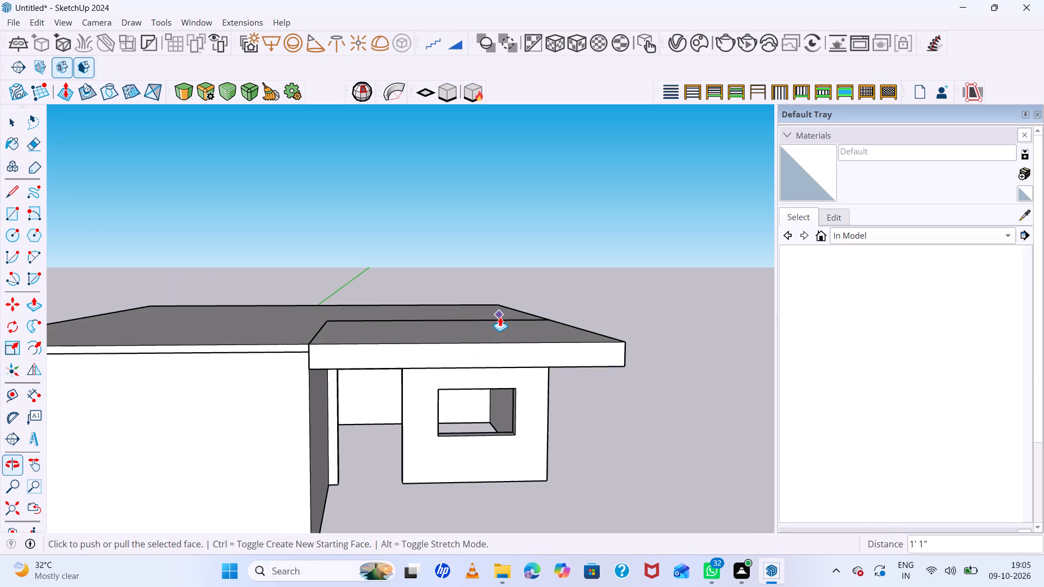
{"action": "scroll", "coordinate": [365, 365], "scroll_direction": "up", "scroll_amount": 5}
{"action": "middle_click_drag", "start_coordinate": [326, 360], "coordinate": [371, 361]}
{"action": "middle_click", "coordinate": [370, 361]}
{"action": "scroll", "coordinate": [363, 354], "scroll_direction": "down", "scroll_amount": 3}
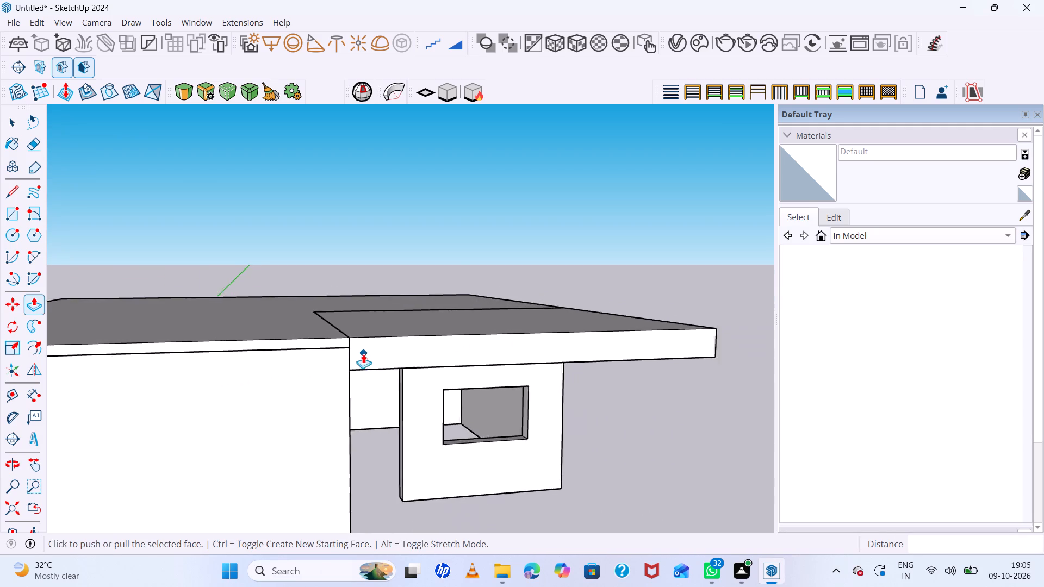
{"action": "scroll", "coordinate": [363, 354], "scroll_direction": "down", "scroll_amount": 12}
{"action": "scroll", "coordinate": [381, 342], "scroll_direction": "up", "scroll_amount": 13}
{"action": "scroll", "coordinate": [384, 323], "scroll_direction": "down", "scroll_amount": 8}
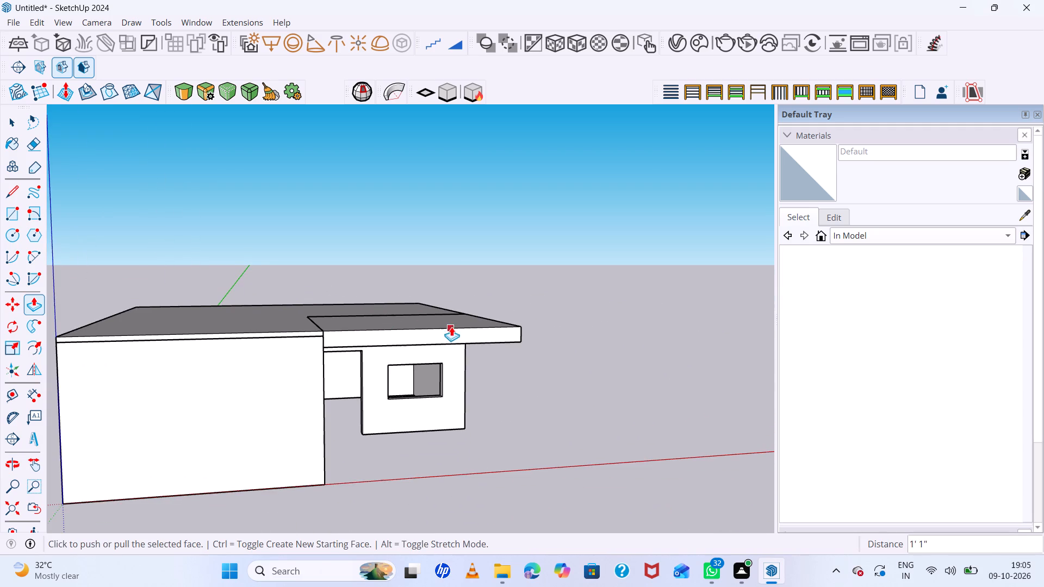
{"action": "middle_click_drag", "start_coordinate": [434, 361], "coordinate": [403, 409]}
{"action": "key", "text": "space"}
{"action": "double_click", "coordinate": [418, 342]}
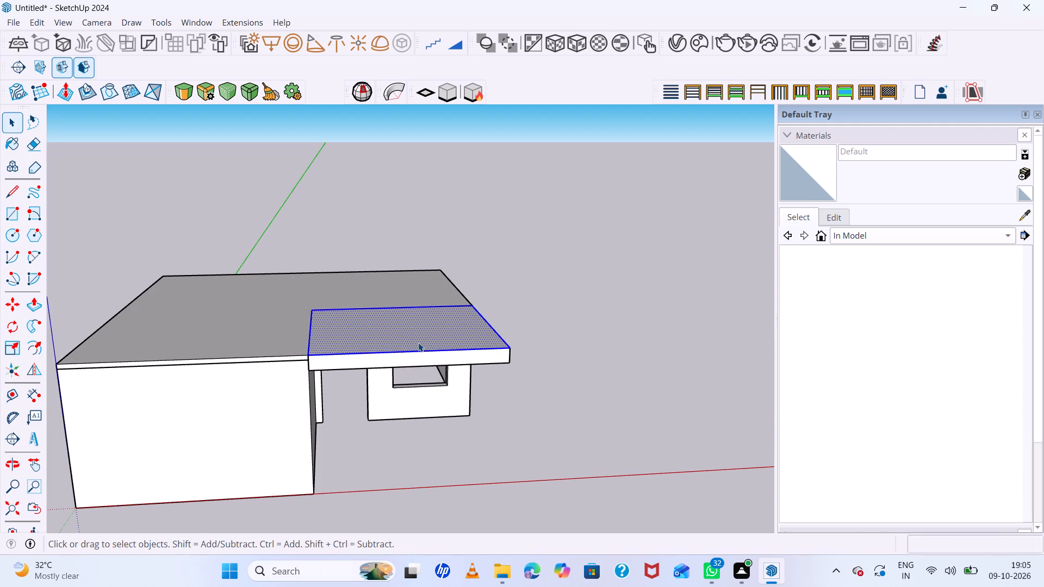
{"action": "triple_click", "coordinate": [420, 345]}
{"action": "triple_click", "coordinate": [420, 345]}
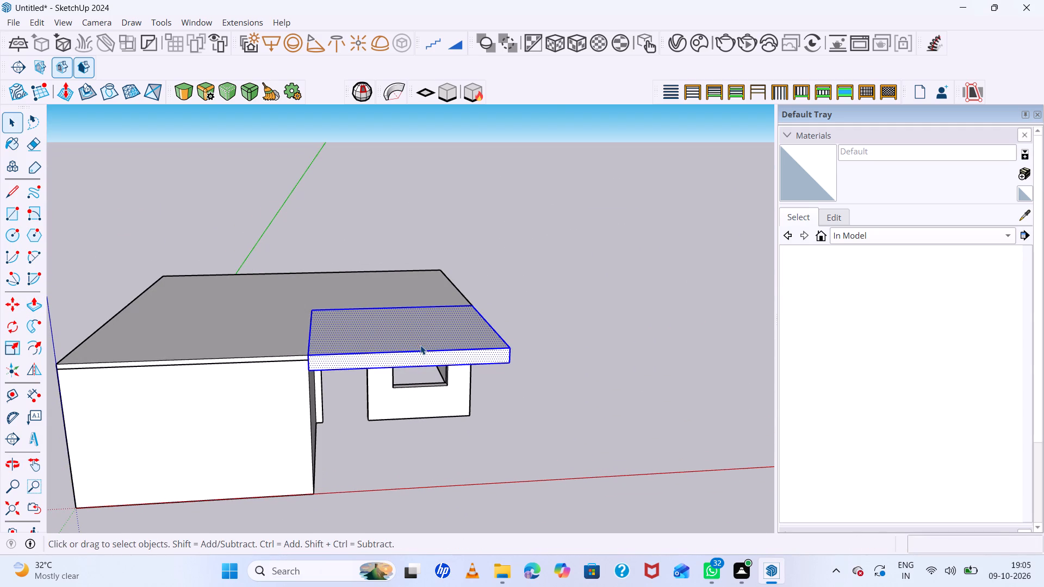
{"action": "right_click", "coordinate": [420, 345]}
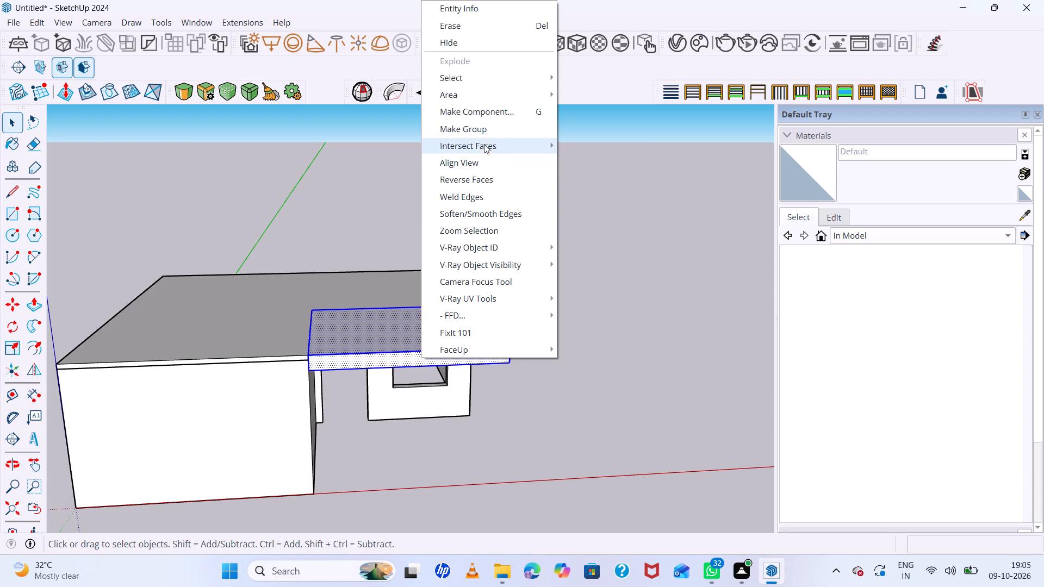
{"action": "left_click", "coordinate": [477, 129]}
Move the block group about 12' 8" along the red axis, away from the recessed corner.
{"action": "scroll", "coordinate": [396, 346], "scroll_direction": "up", "scroll_amount": 6}
{"action": "scroll", "coordinate": [408, 330], "scroll_direction": "down", "scroll_amount": 6}
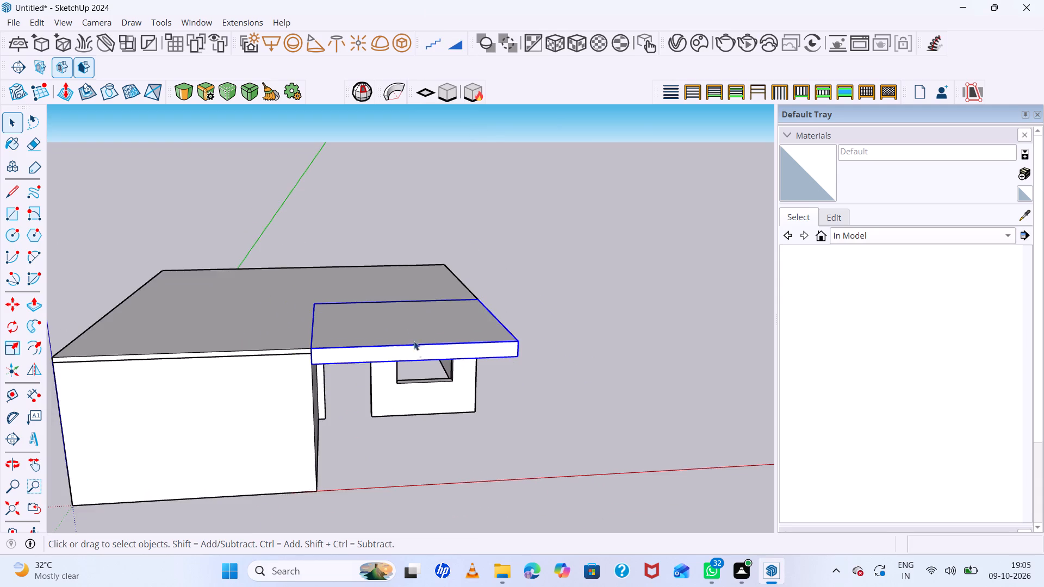
{"action": "middle_click_drag", "start_coordinate": [418, 346], "coordinate": [409, 286]}
{"action": "scroll", "coordinate": [357, 340], "scroll_direction": "up", "scroll_amount": 6}
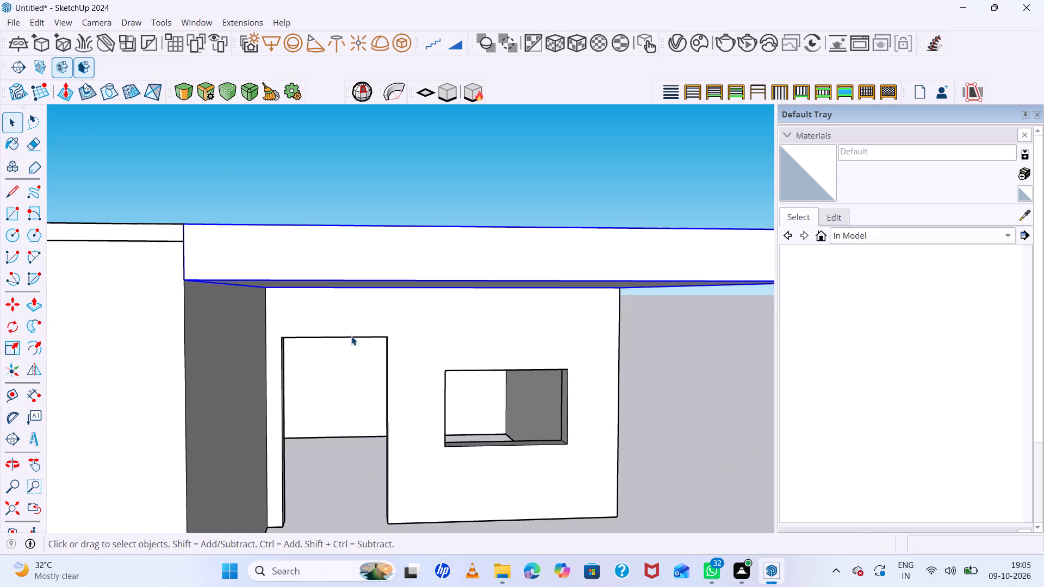
{"action": "key", "text": "m"}
{"action": "scroll", "coordinate": [197, 345], "scroll_direction": "up", "scroll_amount": 5}
{"action": "left_click", "coordinate": [177, 241]}
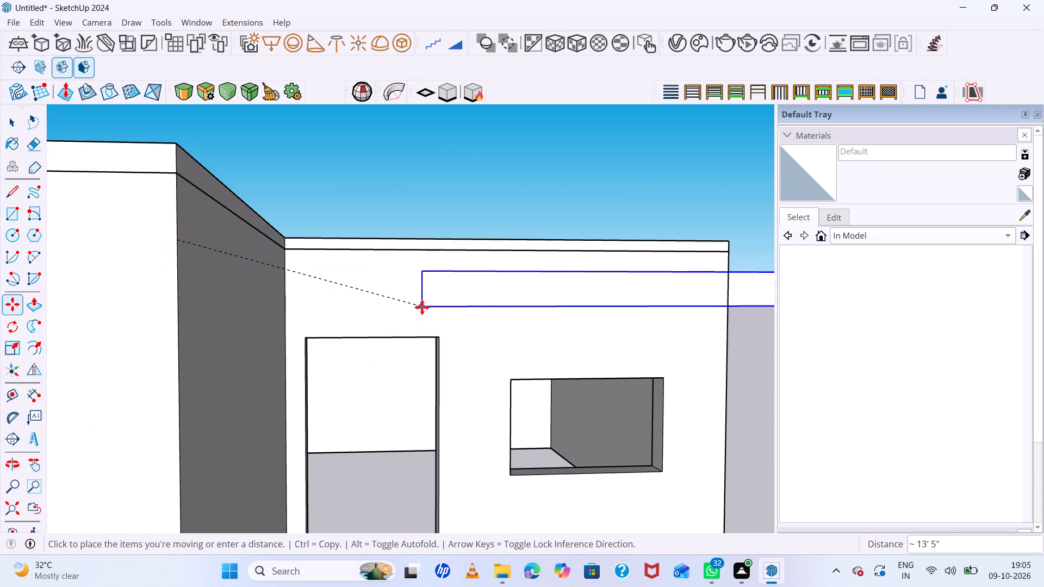
{"action": "scroll", "coordinate": [422, 307], "scroll_direction": "down", "scroll_amount": 10}
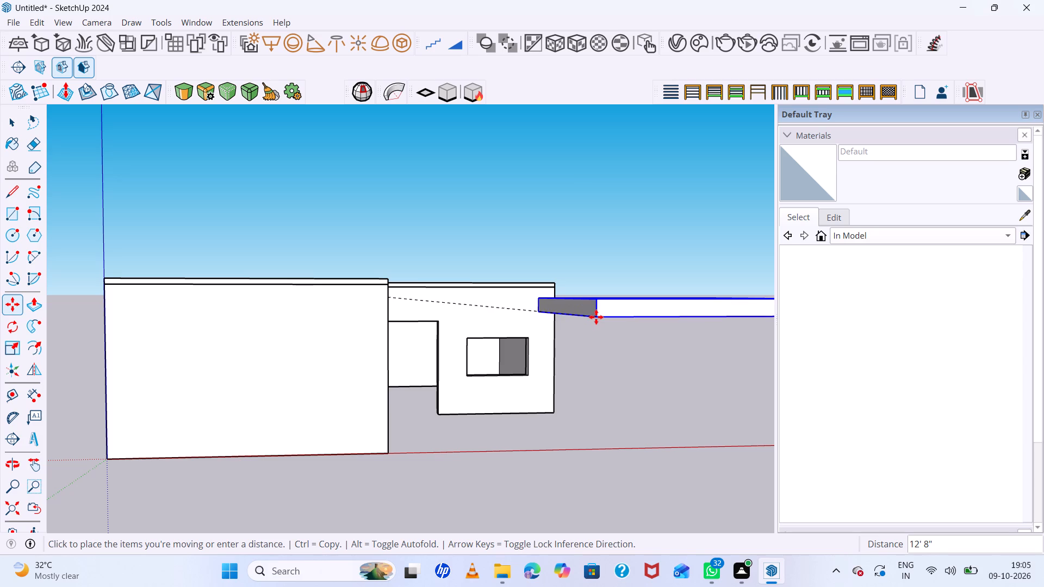
{"action": "key", "text": "Right"}
{"action": "left_click", "coordinate": [596, 319]}
Open the moved block group and draw a vertical line across its side face near the building, dividing the face in two.
{"action": "scroll", "coordinate": [565, 299], "scroll_direction": "up", "scroll_amount": 6}
{"action": "key", "text": "space"}
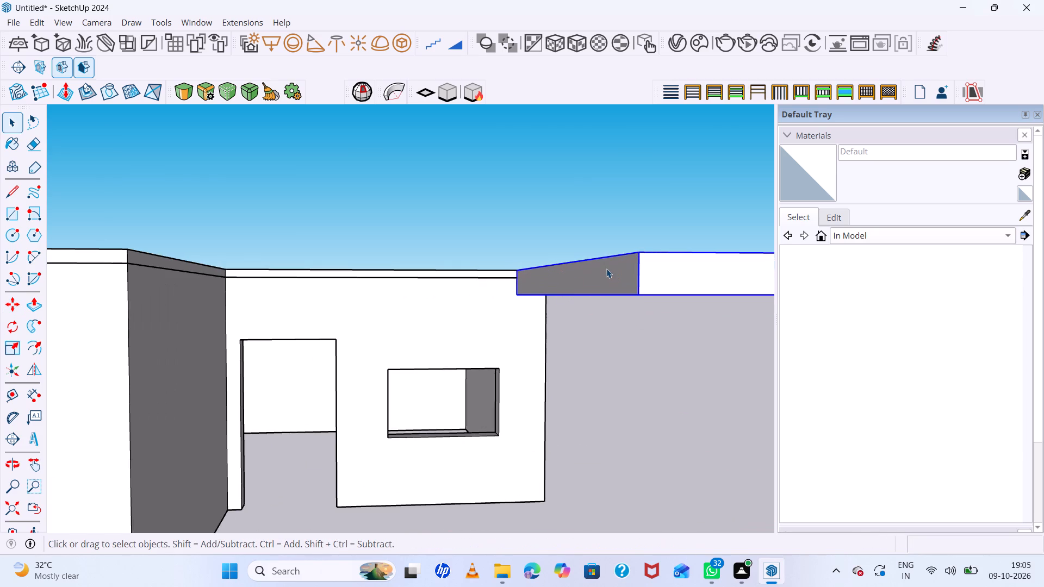
{"action": "left_click", "coordinate": [606, 268]}
{"action": "double_click", "coordinate": [552, 289]}
{"action": "scroll", "coordinate": [585, 282], "scroll_direction": "up", "scroll_amount": 3}
{"action": "key", "text": "l"}
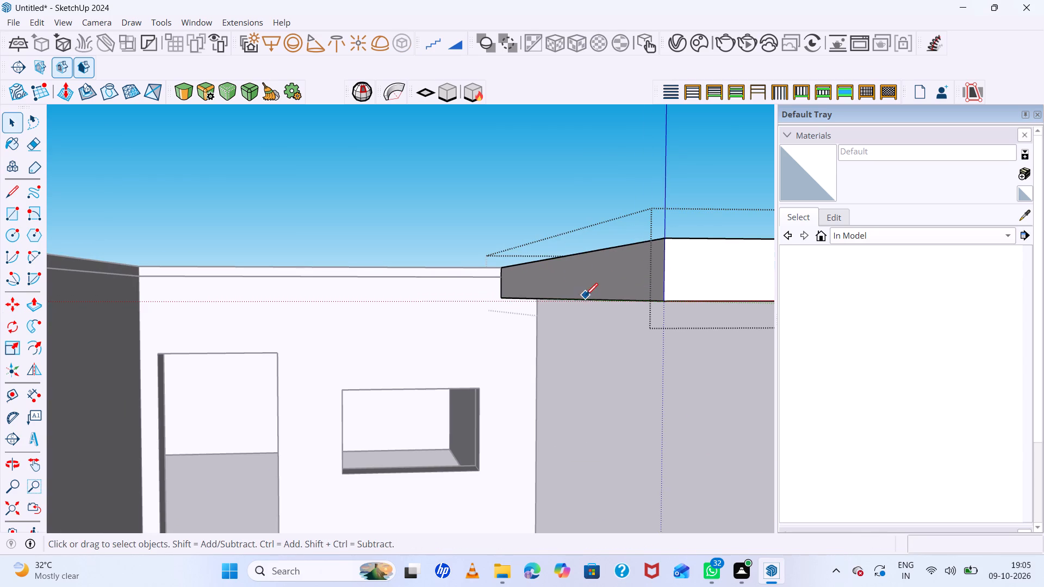
{"action": "scroll", "coordinate": [574, 278], "scroll_direction": "up", "scroll_amount": 4}
{"action": "left_click", "coordinate": [618, 315]}
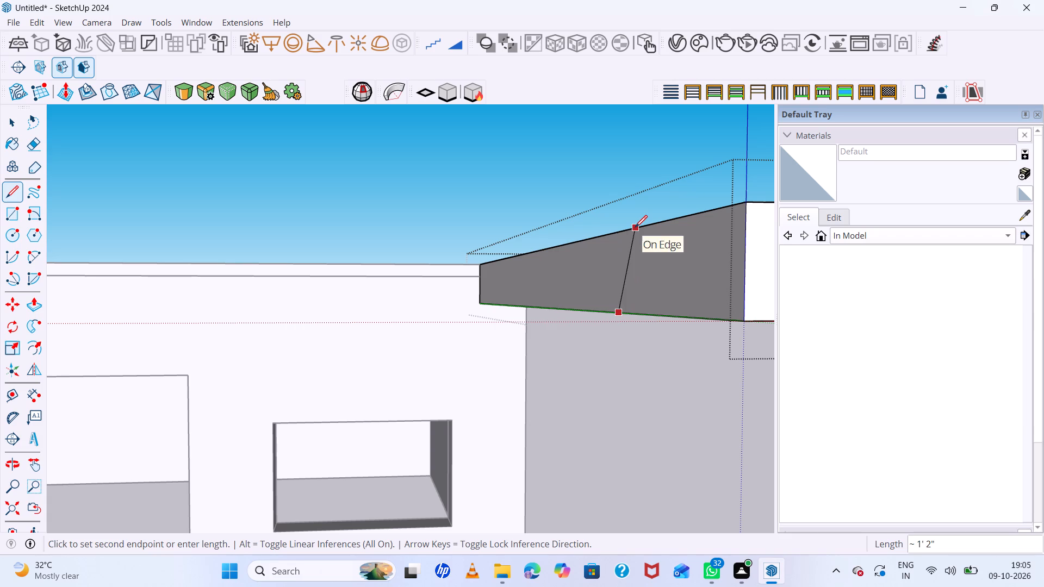
{"action": "left_click", "coordinate": [622, 235]}
{"action": "key", "text": "space"}
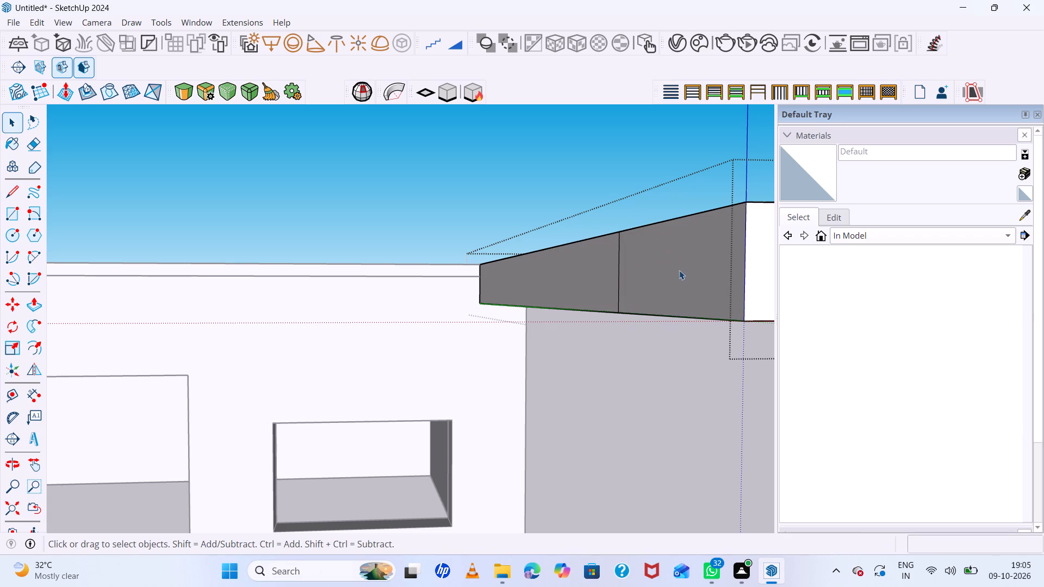
Push/pull the front section of the block's divided side face outward about 1' 7" toward the building.
{"action": "left_click", "coordinate": [680, 267]}
{"action": "key", "text": "p"}
{"action": "left_click", "coordinate": [680, 267]}
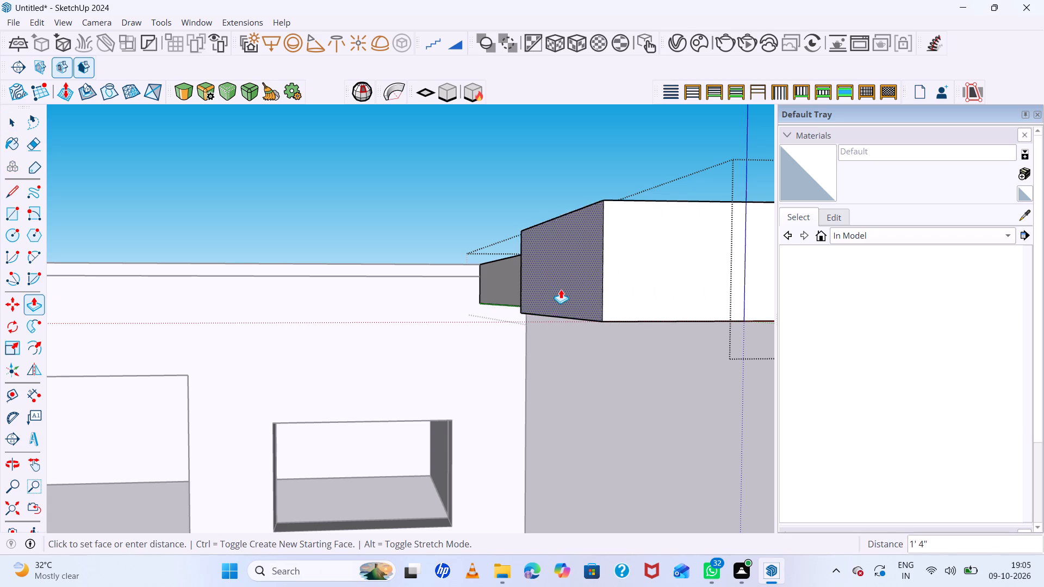
{"action": "left_click", "coordinate": [536, 296]}
Close the block group and move it about 12' 11" along the red axis, back over the building's recessed corner.
{"action": "scroll", "coordinate": [372, 355], "scroll_direction": "down", "scroll_amount": 14}
{"action": "middle_click_drag", "start_coordinate": [487, 373], "coordinate": [490, 482]}
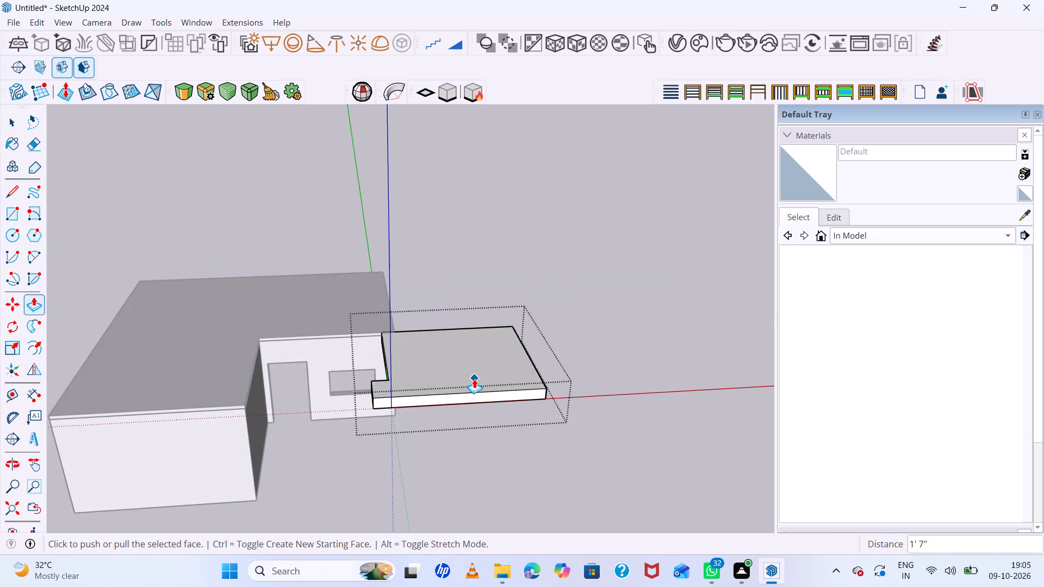
{"action": "scroll", "coordinate": [474, 379], "scroll_direction": "up", "scroll_amount": 3}
{"action": "key", "text": "space"}
{"action": "left_click", "coordinate": [475, 376]}
{"action": "left_click", "coordinate": [654, 346]}
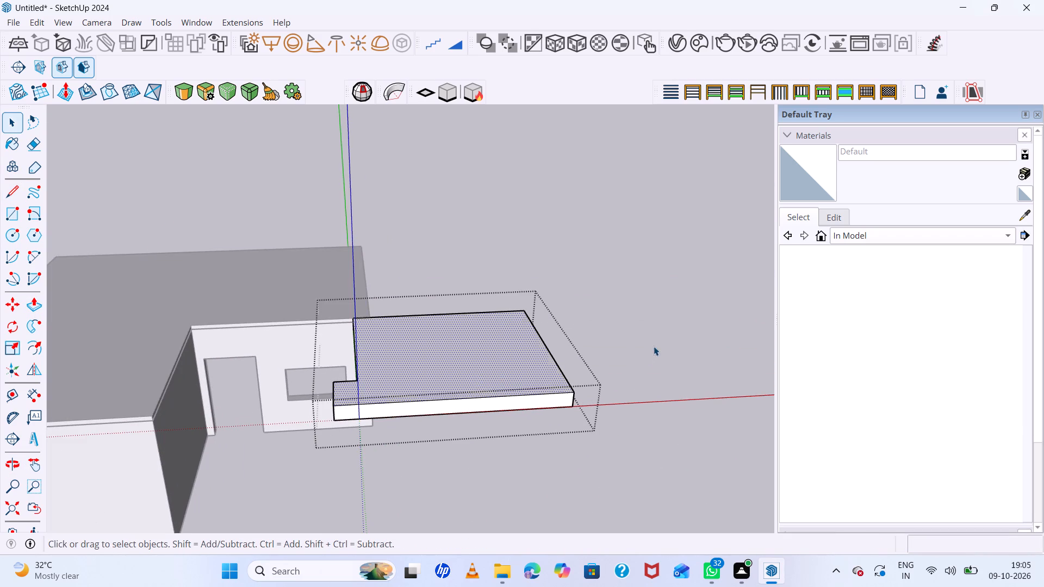
{"action": "left_click", "coordinate": [514, 381]}
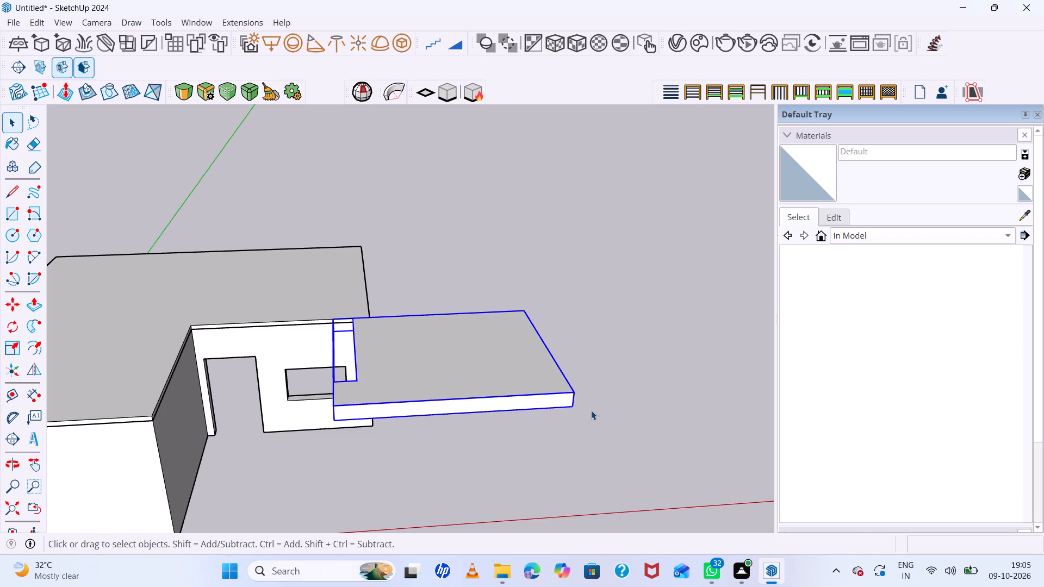
{"action": "key", "text": "m"}
{"action": "scroll", "coordinate": [567, 323], "scroll_direction": "up", "scroll_amount": 5}
{"action": "left_click", "coordinate": [502, 300]}
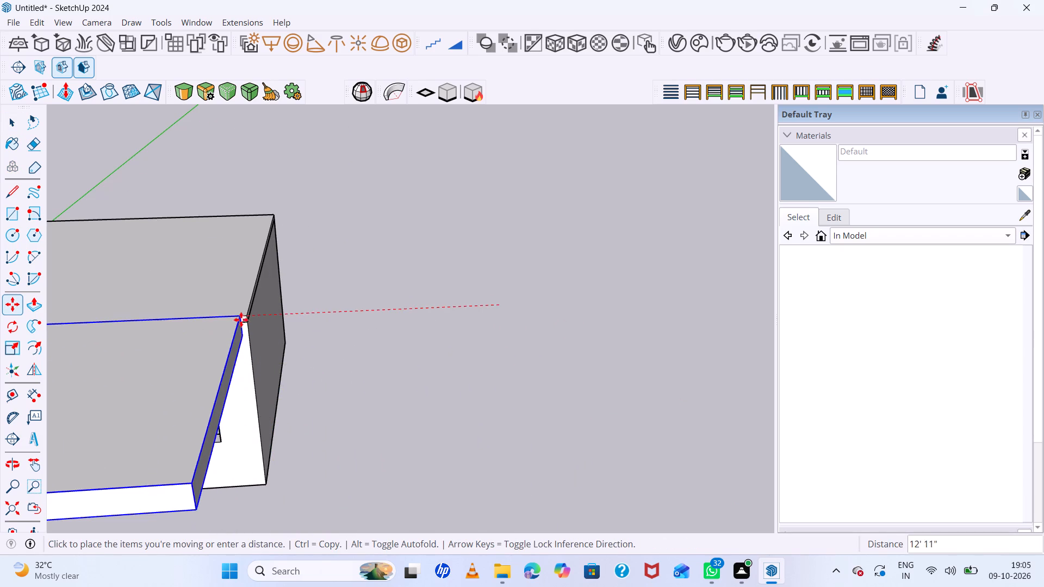
{"action": "left_click", "coordinate": [241, 314]}
Open the repositioned block group over the recessed corner for editing.
{"action": "scroll", "coordinate": [471, 345], "scroll_direction": "down", "scroll_amount": 11}
{"action": "scroll", "coordinate": [518, 392], "scroll_direction": "up", "scroll_amount": 4}
{"action": "middle_click_drag", "start_coordinate": [518, 392], "coordinate": [519, 353]}
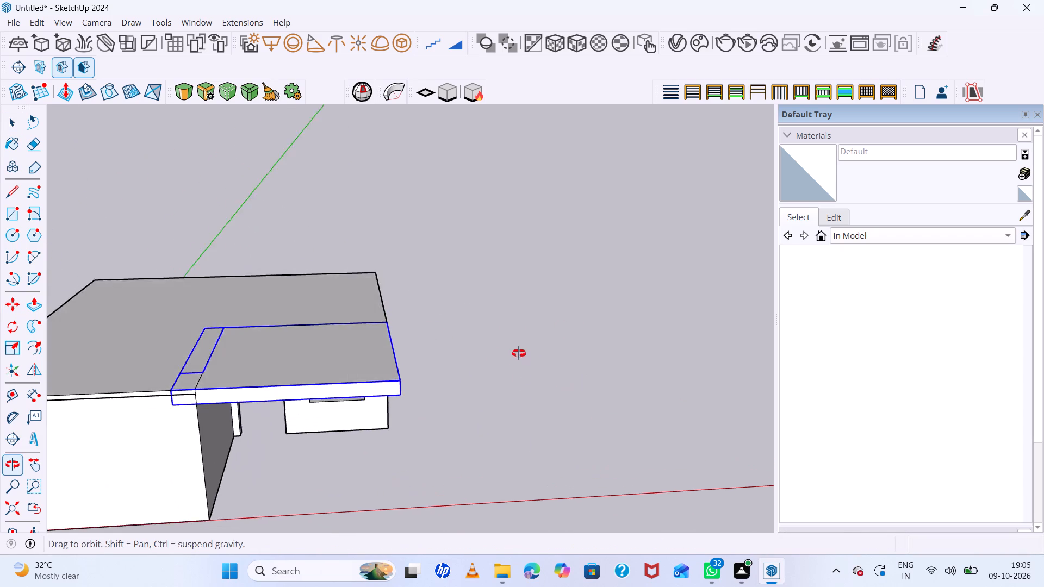
{"action": "middle_click_drag", "start_coordinate": [519, 353], "coordinate": [515, 309]}
{"action": "middle_click", "coordinate": [515, 309]}
{"action": "scroll", "coordinate": [240, 359], "scroll_direction": "up", "scroll_amount": 11}
{"action": "middle_click_drag", "start_coordinate": [270, 365], "coordinate": [339, 368]}
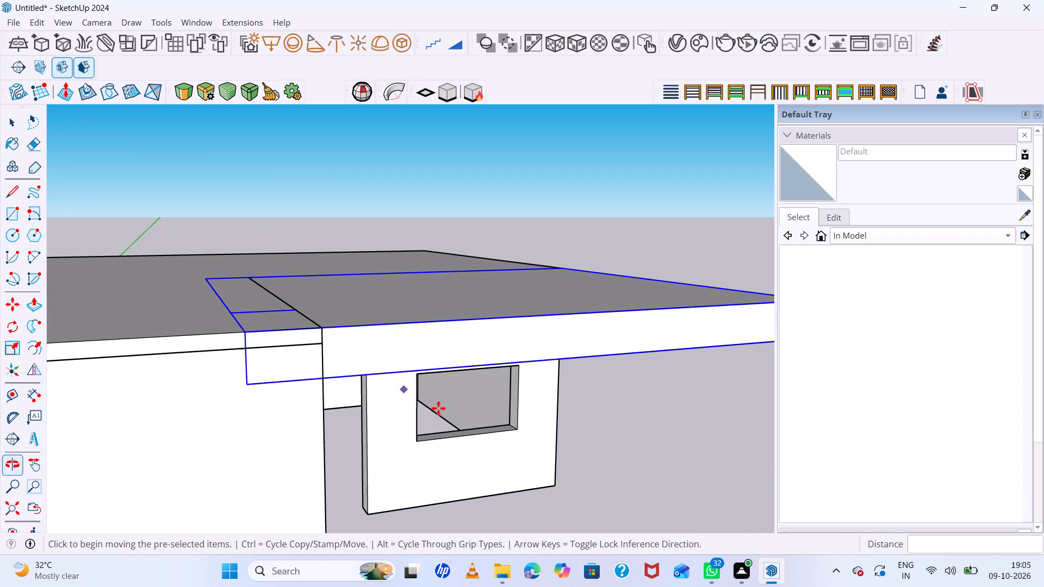
{"action": "key", "text": "space"}
{"action": "scroll", "coordinate": [284, 325], "scroll_direction": "up", "scroll_amount": 6}
{"action": "double_click", "coordinate": [283, 323]}
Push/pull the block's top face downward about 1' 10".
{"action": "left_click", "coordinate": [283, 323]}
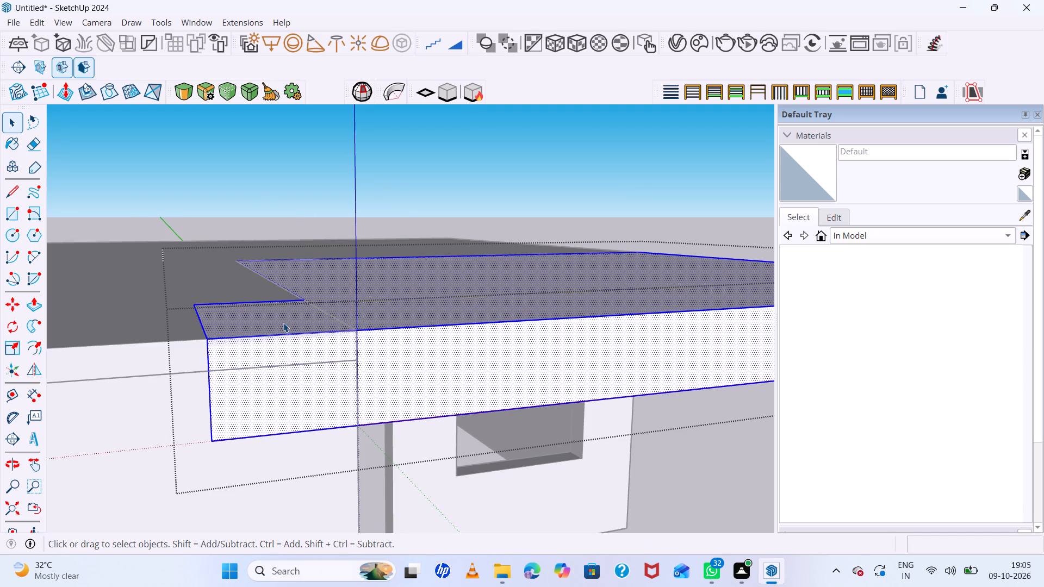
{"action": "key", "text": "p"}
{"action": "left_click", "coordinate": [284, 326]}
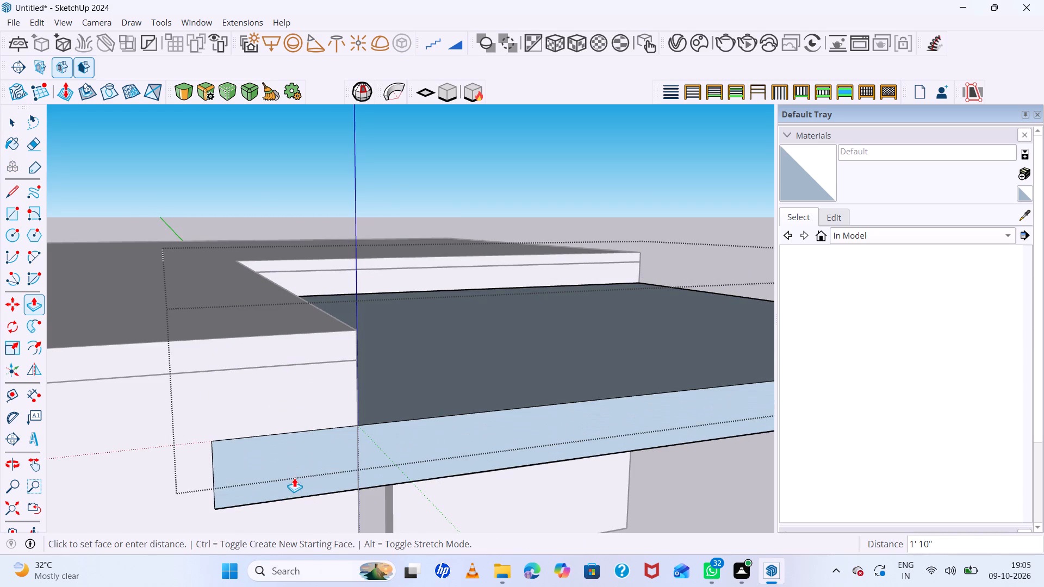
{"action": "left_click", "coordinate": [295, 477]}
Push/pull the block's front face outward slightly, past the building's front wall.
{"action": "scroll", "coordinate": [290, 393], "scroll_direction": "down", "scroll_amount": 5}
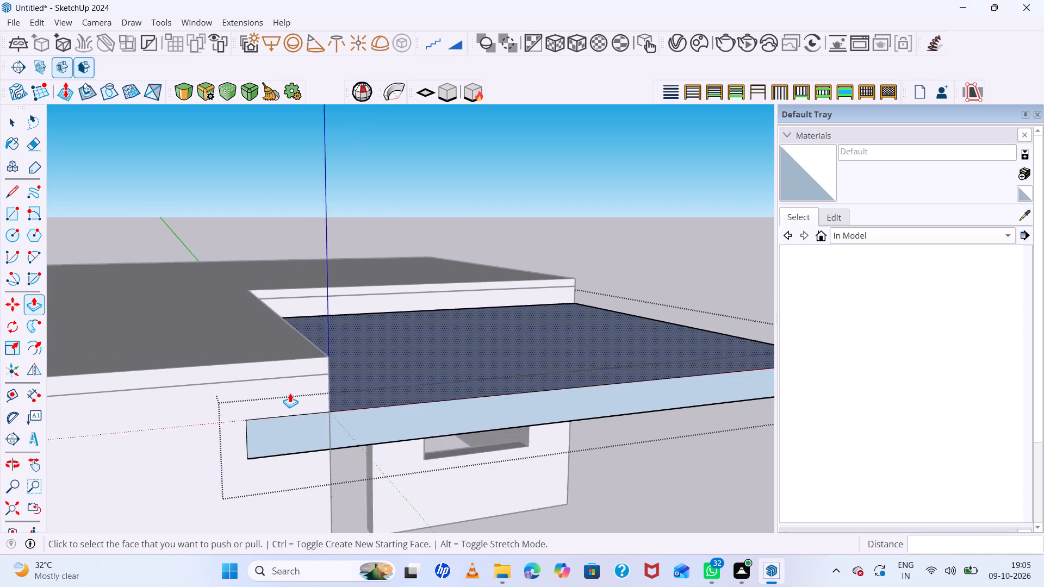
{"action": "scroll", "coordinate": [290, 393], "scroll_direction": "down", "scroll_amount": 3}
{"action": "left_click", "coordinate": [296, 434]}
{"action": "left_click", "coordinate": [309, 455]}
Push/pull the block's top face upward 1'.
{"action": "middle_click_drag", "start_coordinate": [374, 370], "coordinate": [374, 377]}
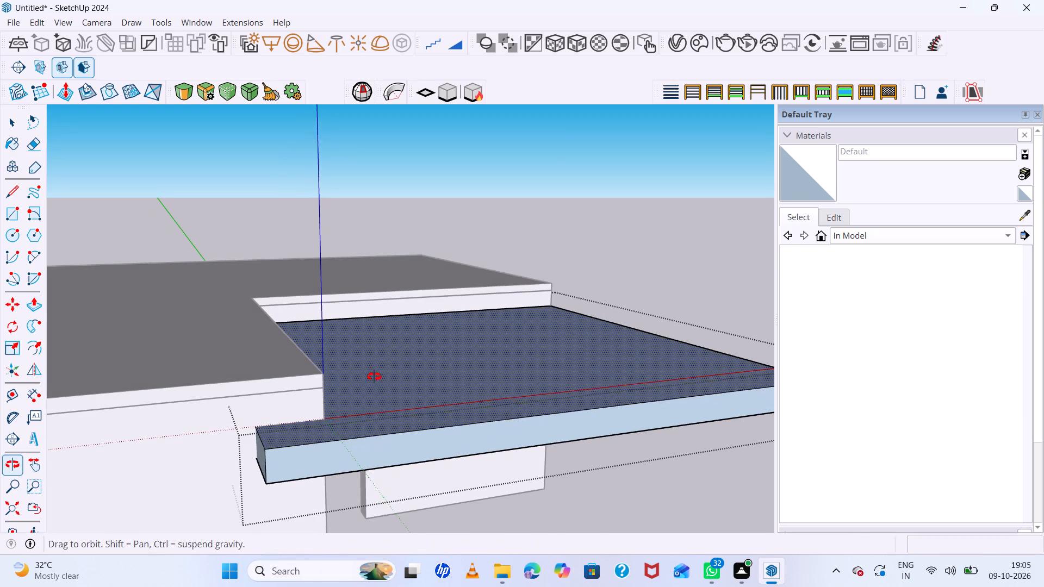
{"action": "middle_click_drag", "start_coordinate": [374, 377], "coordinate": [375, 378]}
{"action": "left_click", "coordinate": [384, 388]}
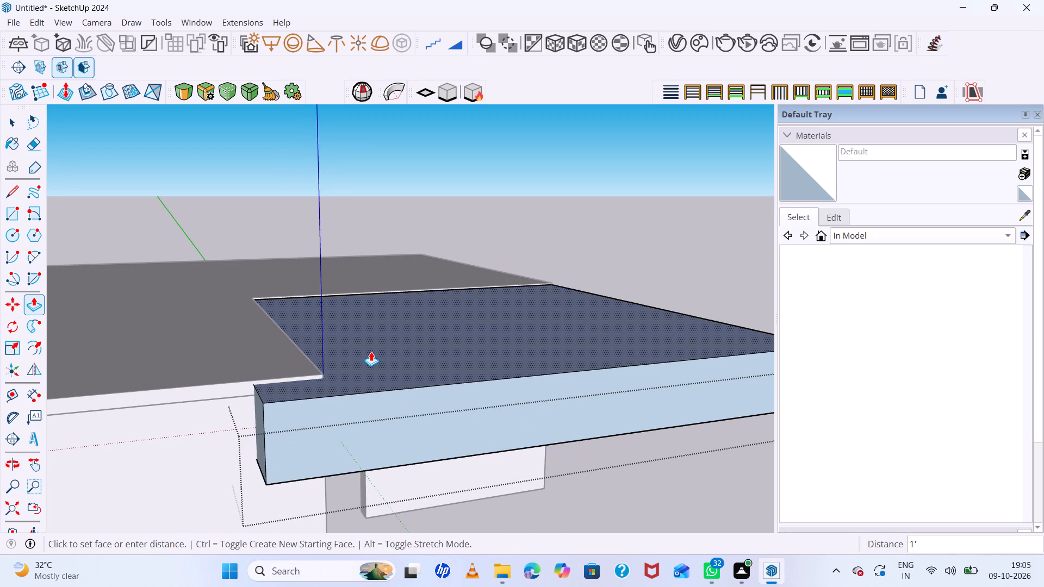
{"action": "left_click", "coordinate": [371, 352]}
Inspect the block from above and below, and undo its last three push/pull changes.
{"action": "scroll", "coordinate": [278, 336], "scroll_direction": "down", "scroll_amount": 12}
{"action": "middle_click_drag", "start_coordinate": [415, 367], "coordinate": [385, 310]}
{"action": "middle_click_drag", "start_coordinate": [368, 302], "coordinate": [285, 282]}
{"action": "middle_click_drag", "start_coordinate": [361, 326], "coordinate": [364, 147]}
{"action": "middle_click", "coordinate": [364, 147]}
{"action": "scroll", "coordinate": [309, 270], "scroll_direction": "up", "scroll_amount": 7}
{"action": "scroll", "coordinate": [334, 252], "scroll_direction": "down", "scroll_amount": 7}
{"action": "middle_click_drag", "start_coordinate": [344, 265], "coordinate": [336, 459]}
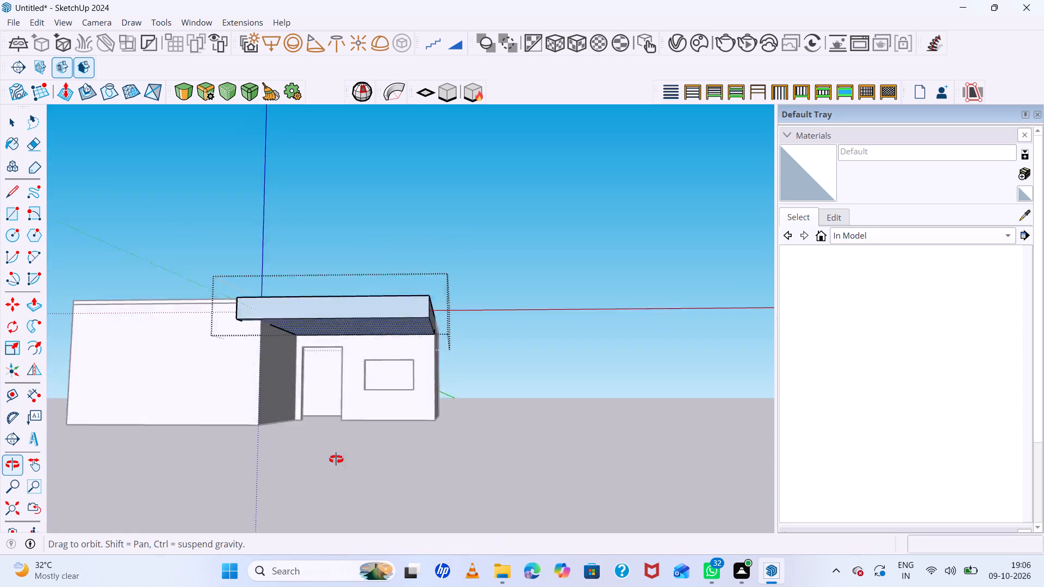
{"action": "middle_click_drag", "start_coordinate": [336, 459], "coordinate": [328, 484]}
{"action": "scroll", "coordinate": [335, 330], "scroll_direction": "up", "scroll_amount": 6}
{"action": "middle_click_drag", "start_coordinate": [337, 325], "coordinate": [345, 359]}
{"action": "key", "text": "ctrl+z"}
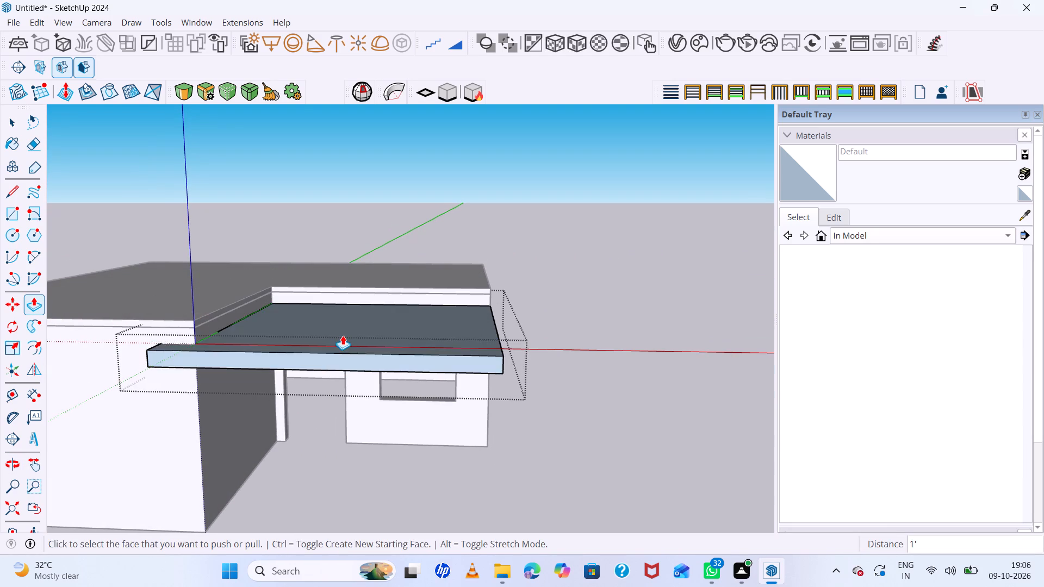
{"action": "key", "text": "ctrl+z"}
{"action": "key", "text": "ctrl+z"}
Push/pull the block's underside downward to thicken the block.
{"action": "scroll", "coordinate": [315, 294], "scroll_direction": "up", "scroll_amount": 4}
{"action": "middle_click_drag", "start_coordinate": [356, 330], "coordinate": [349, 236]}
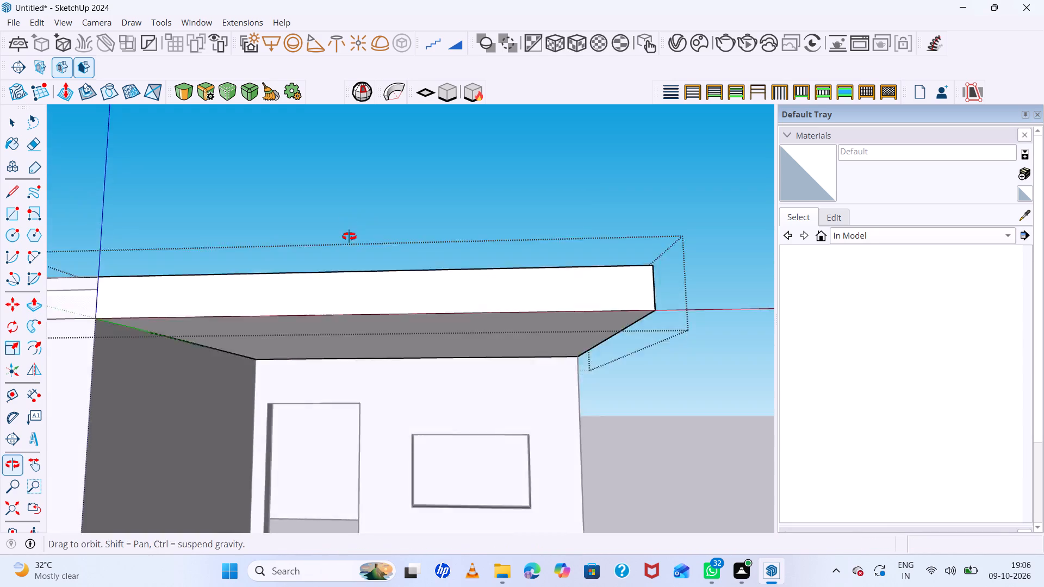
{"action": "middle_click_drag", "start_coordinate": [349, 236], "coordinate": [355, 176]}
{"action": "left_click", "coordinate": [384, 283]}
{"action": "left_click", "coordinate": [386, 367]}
Push/pull the block's top face down 4", below the roof surface.
{"action": "middle_click_drag", "start_coordinate": [387, 272], "coordinate": [389, 460]}
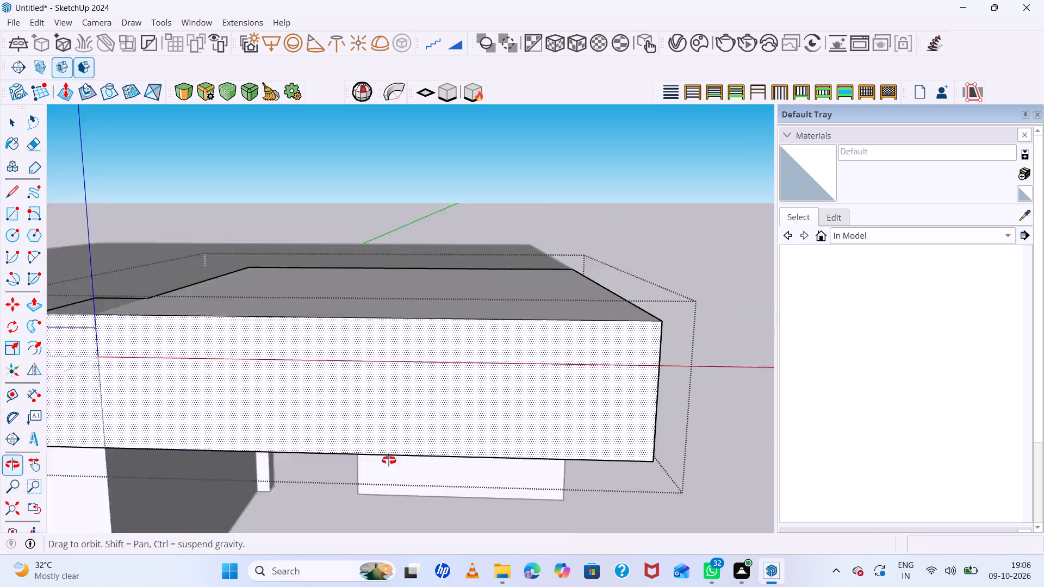
{"action": "middle_click_drag", "start_coordinate": [389, 460], "coordinate": [388, 489]}
{"action": "left_click", "coordinate": [368, 315]}
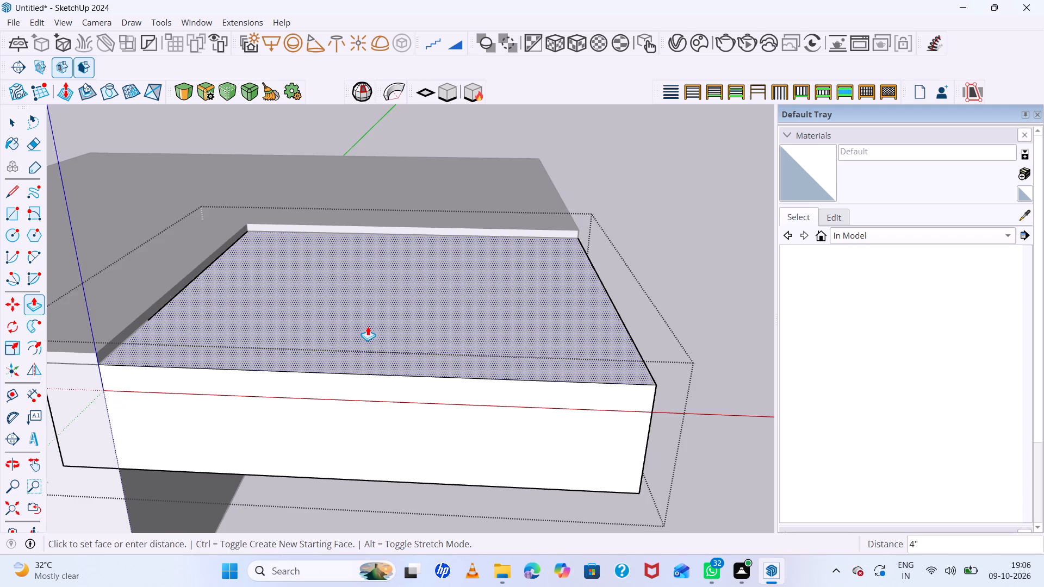
{"action": "left_click", "coordinate": [368, 326]}
Push/pull the block's underside upward 2' 5", thinning the block to a slab over the recessed corner.
{"action": "scroll", "coordinate": [372, 315], "scroll_direction": "down", "scroll_amount": 8}
{"action": "middle_click_drag", "start_coordinate": [430, 350], "coordinate": [424, 226]}
{"action": "scroll", "coordinate": [422, 320], "scroll_direction": "up", "scroll_amount": 5}
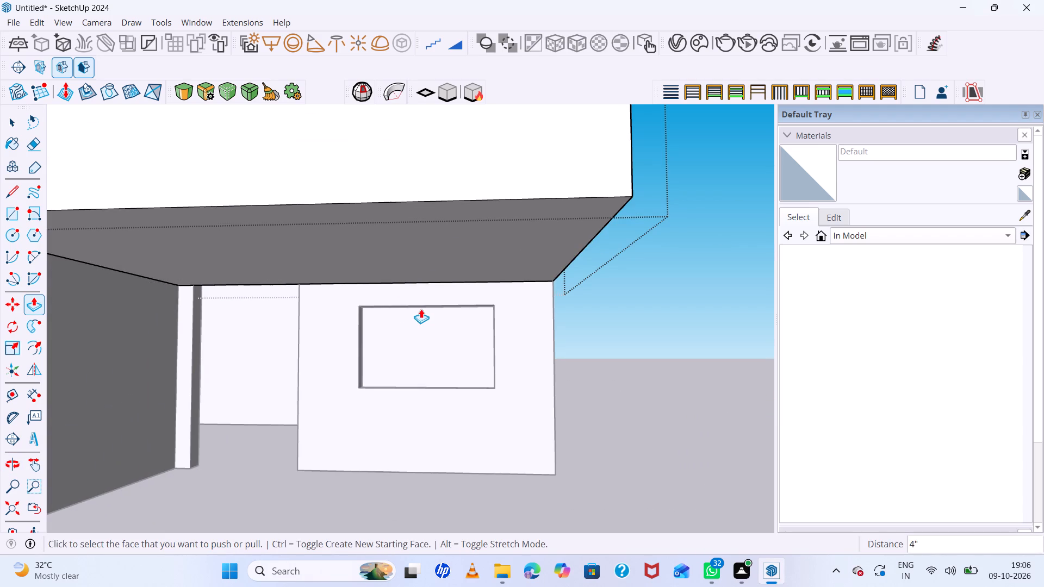
{"action": "scroll", "coordinate": [477, 342], "scroll_direction": "down", "scroll_amount": 8}
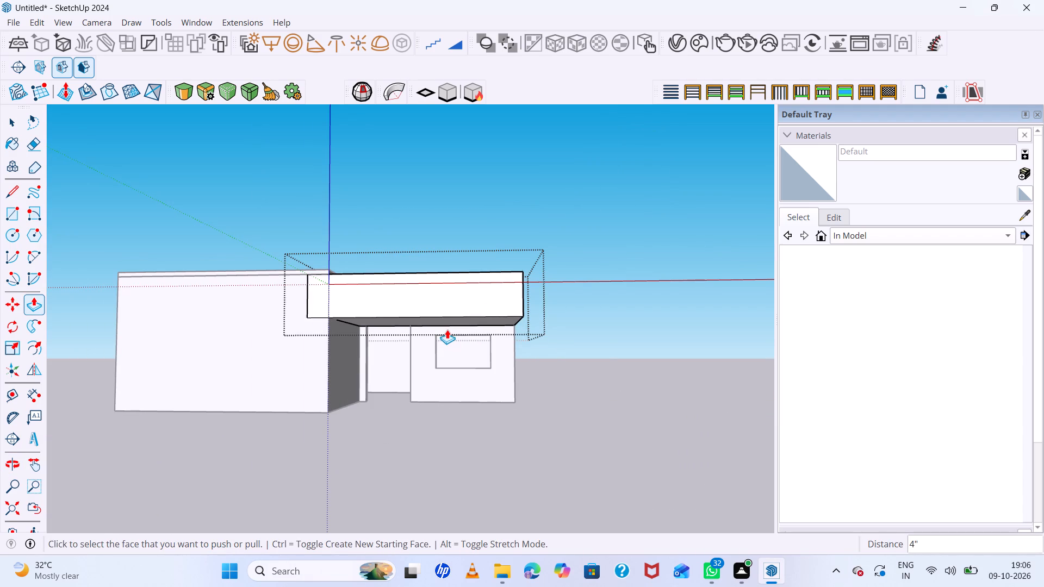
{"action": "left_click", "coordinate": [447, 329]}
{"action": "middle_click_drag", "start_coordinate": [449, 325], "coordinate": [435, 290]}
{"action": "scroll", "coordinate": [431, 315], "scroll_direction": "up", "scroll_amount": 3}
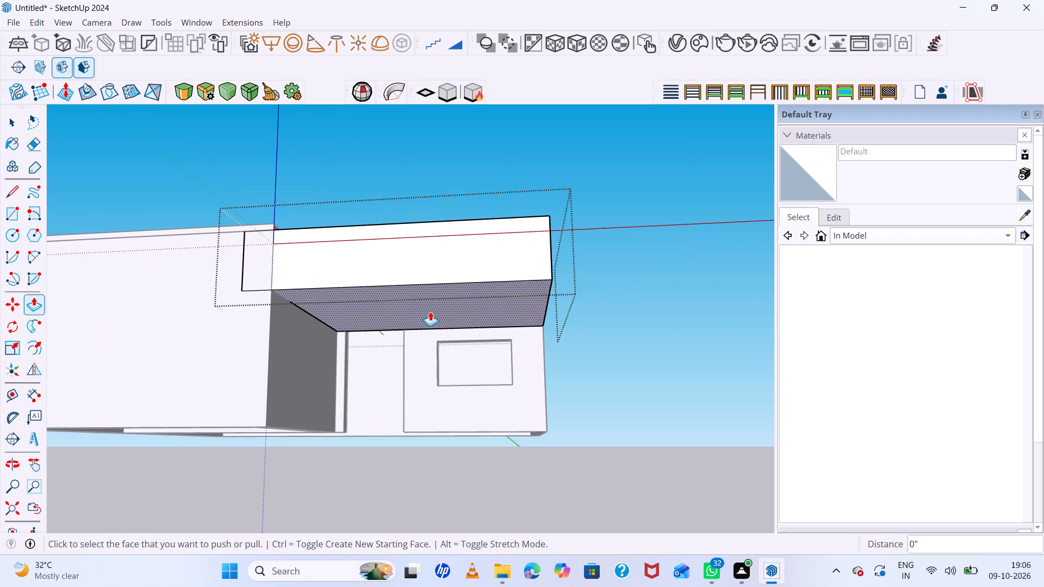
{"action": "left_click", "coordinate": [430, 309]}
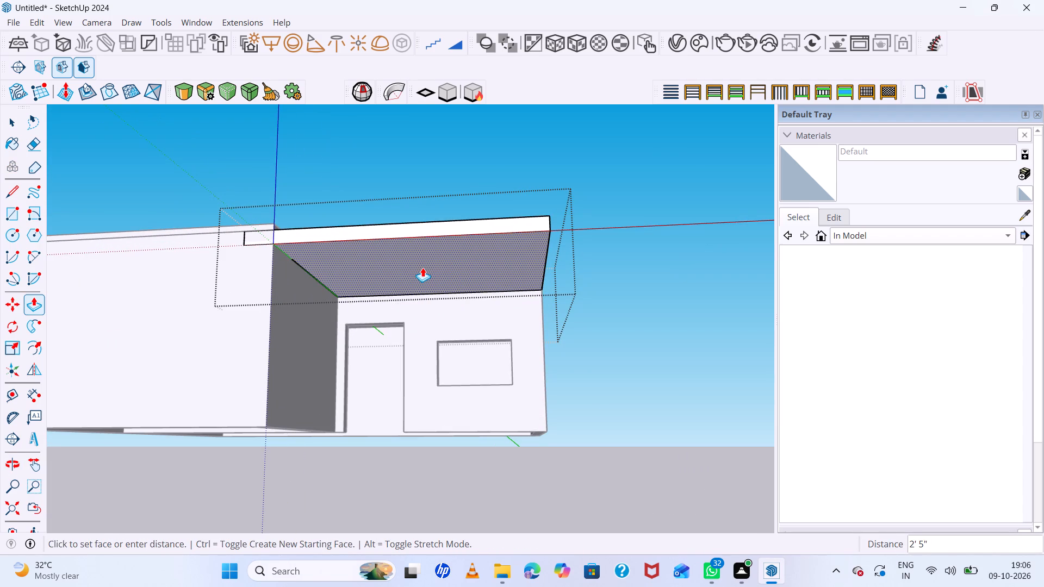
{"action": "left_click", "coordinate": [422, 267]}
Push/pull the slab's front face outward 1' 3", past the building's front wall.
{"action": "middle_click_drag", "start_coordinate": [408, 292], "coordinate": [431, 377]}
{"action": "scroll", "coordinate": [339, 336], "scroll_direction": "up", "scroll_amount": 5}
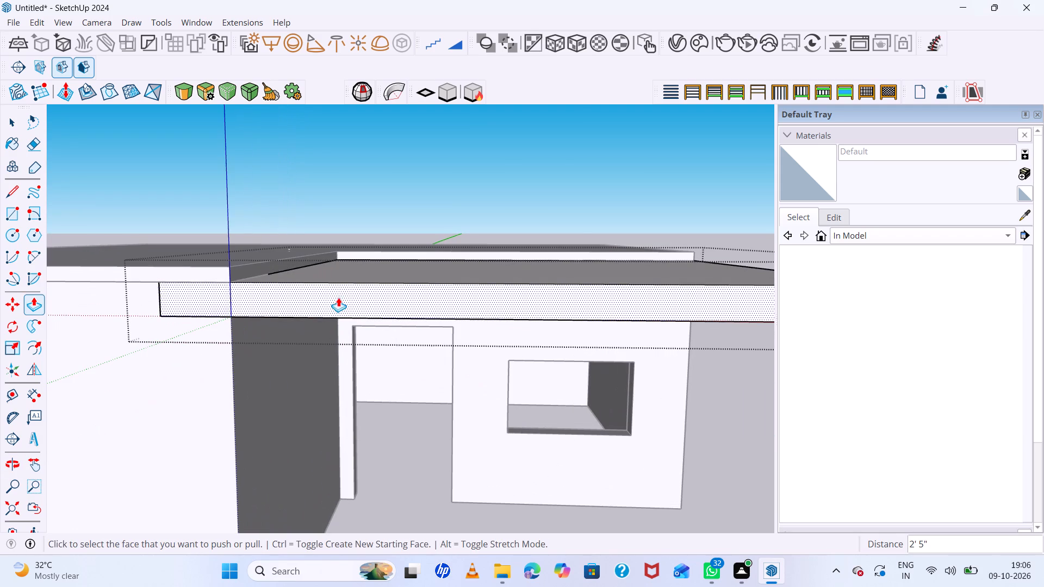
{"action": "left_click", "coordinate": [339, 297]}
{"action": "left_click", "coordinate": [332, 309]}
Push/pull the slab's top face upward 3" toward the roof surface.
{"action": "scroll", "coordinate": [311, 327], "scroll_direction": "down", "scroll_amount": 11}
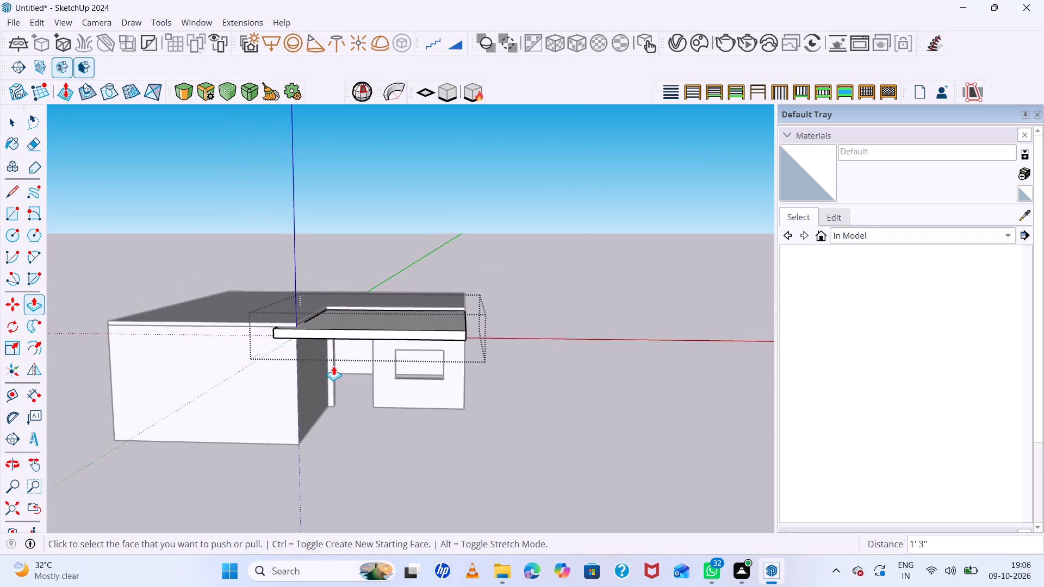
{"action": "middle_click_drag", "start_coordinate": [353, 381], "coordinate": [383, 307]}
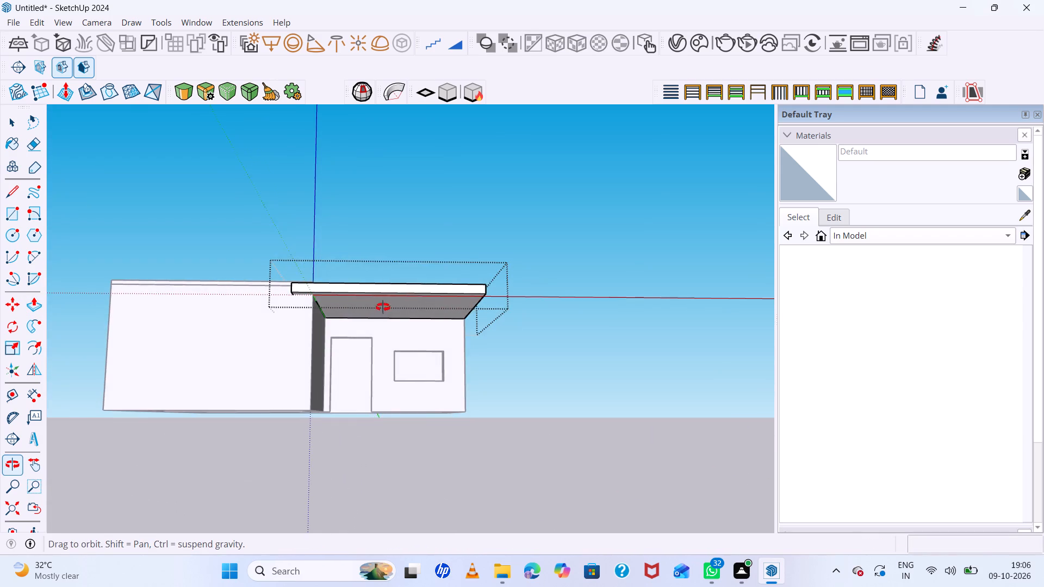
{"action": "middle_click_drag", "start_coordinate": [383, 307], "coordinate": [377, 305]}
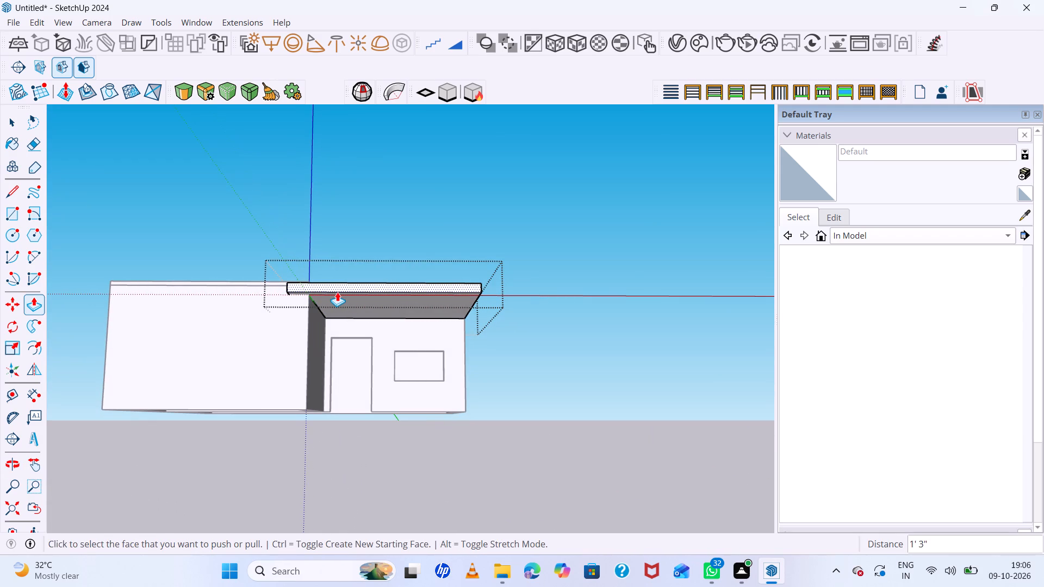
{"action": "scroll", "coordinate": [300, 269], "scroll_direction": "down", "scroll_amount": 6}
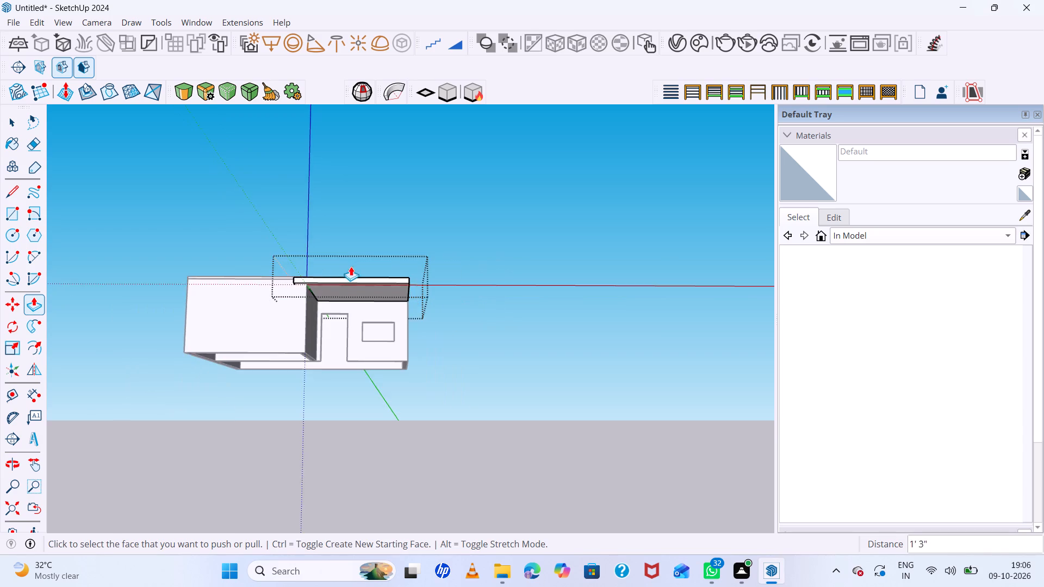
{"action": "middle_click_drag", "start_coordinate": [355, 272], "coordinate": [376, 447]}
{"action": "scroll", "coordinate": [350, 324], "scroll_direction": "up", "scroll_amount": 6}
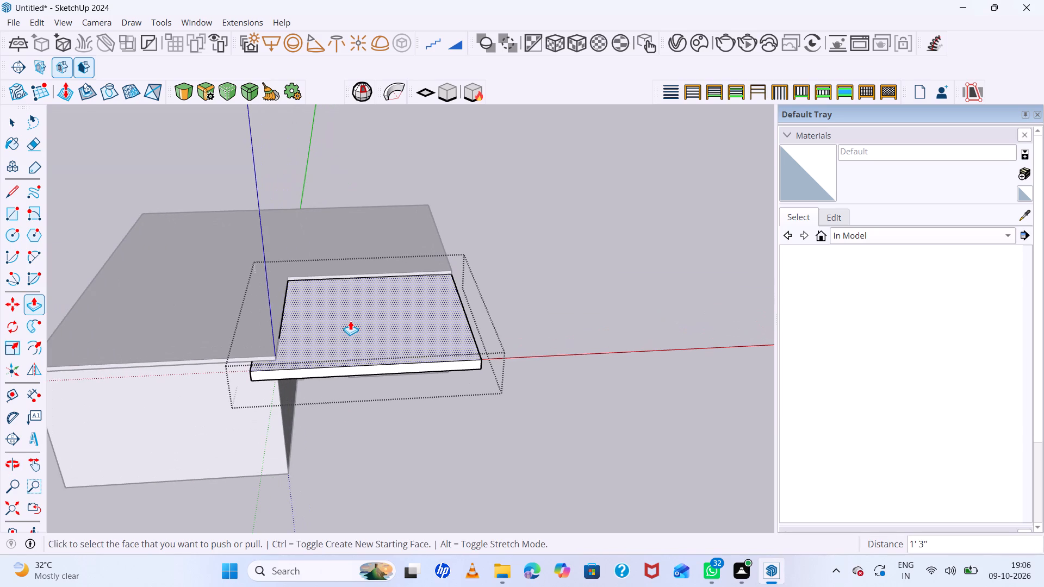
{"action": "left_click", "coordinate": [351, 320]}
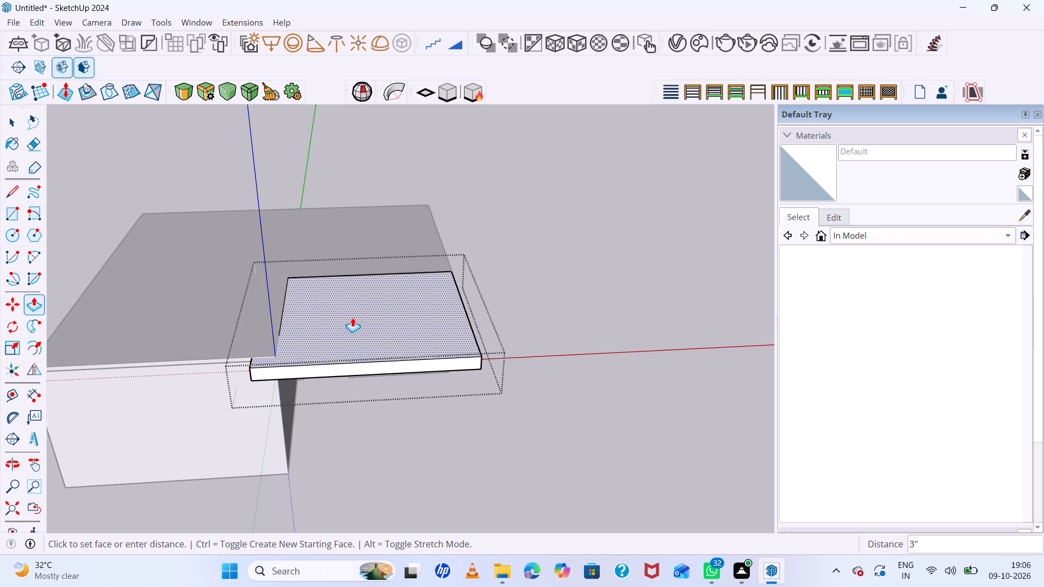
{"action": "key", "text": "space"}
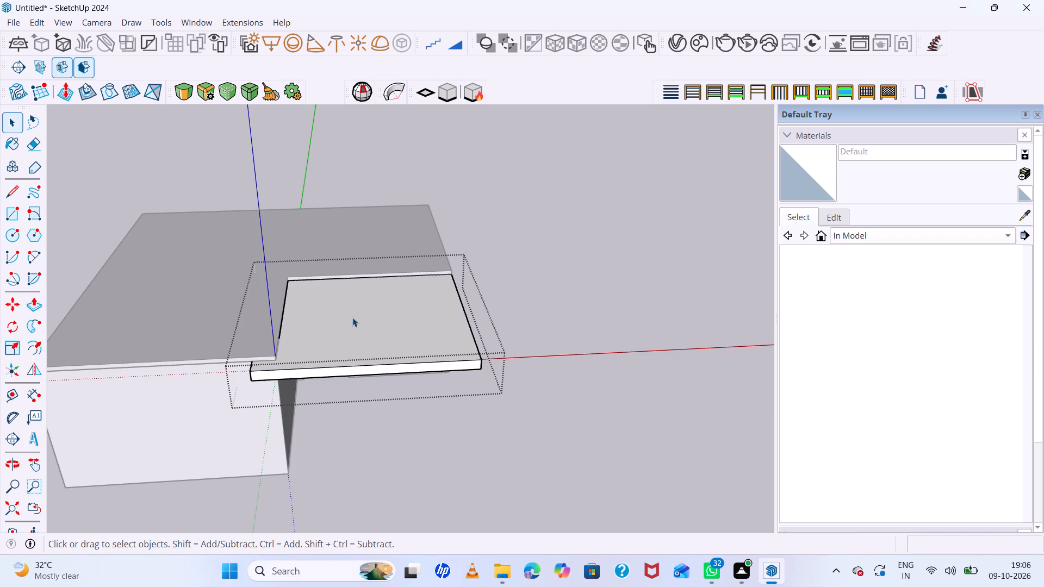
{"action": "scroll", "coordinate": [352, 317], "scroll_direction": "down", "scroll_amount": 7}
{"action": "scroll", "coordinate": [356, 317], "scroll_direction": "up", "scroll_amount": 6}
{"action": "key", "text": "p"}
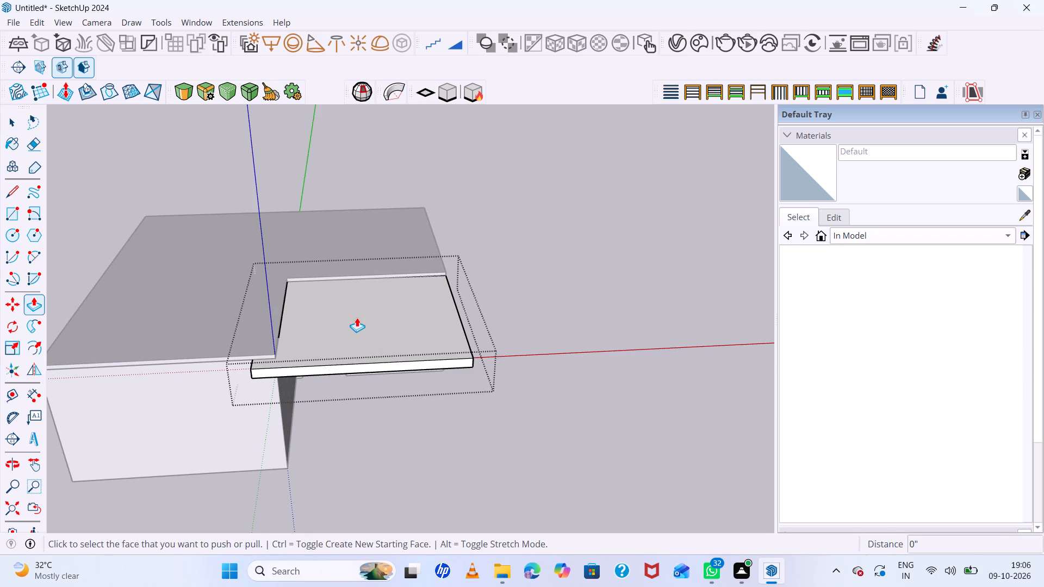
{"action": "left_click", "coordinate": [357, 317]}
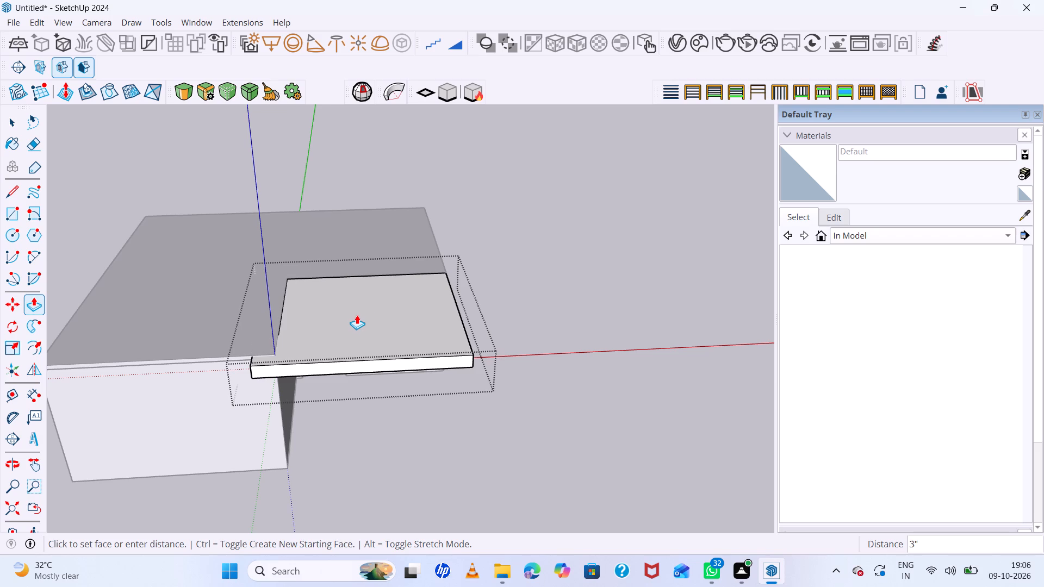
{"action": "left_click", "coordinate": [357, 315]}
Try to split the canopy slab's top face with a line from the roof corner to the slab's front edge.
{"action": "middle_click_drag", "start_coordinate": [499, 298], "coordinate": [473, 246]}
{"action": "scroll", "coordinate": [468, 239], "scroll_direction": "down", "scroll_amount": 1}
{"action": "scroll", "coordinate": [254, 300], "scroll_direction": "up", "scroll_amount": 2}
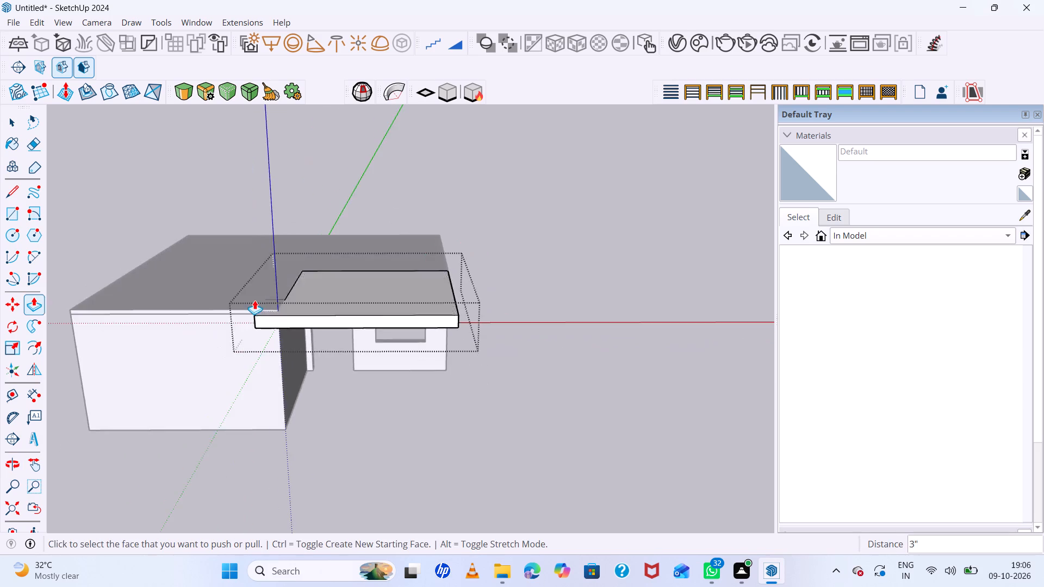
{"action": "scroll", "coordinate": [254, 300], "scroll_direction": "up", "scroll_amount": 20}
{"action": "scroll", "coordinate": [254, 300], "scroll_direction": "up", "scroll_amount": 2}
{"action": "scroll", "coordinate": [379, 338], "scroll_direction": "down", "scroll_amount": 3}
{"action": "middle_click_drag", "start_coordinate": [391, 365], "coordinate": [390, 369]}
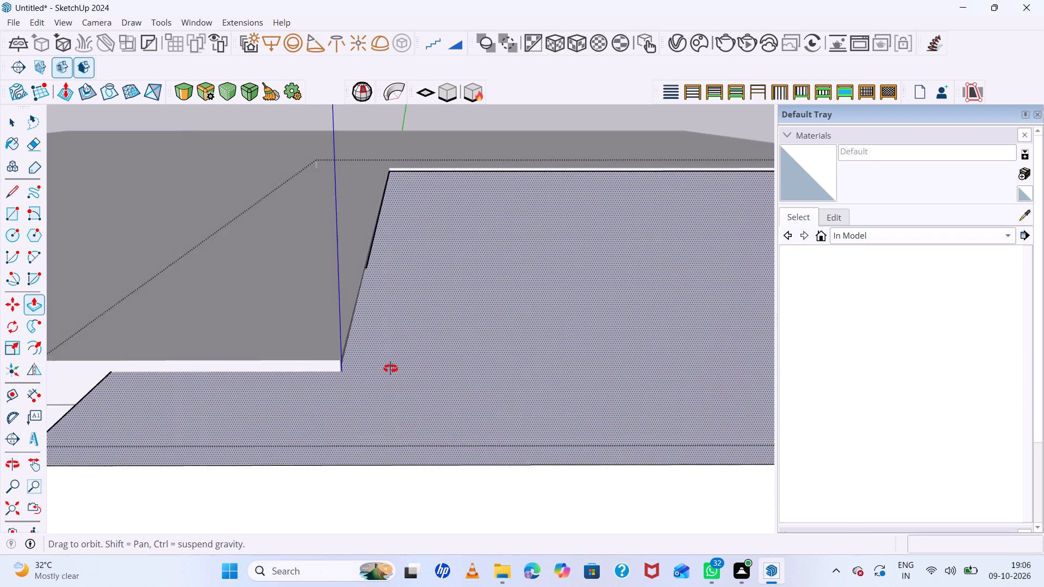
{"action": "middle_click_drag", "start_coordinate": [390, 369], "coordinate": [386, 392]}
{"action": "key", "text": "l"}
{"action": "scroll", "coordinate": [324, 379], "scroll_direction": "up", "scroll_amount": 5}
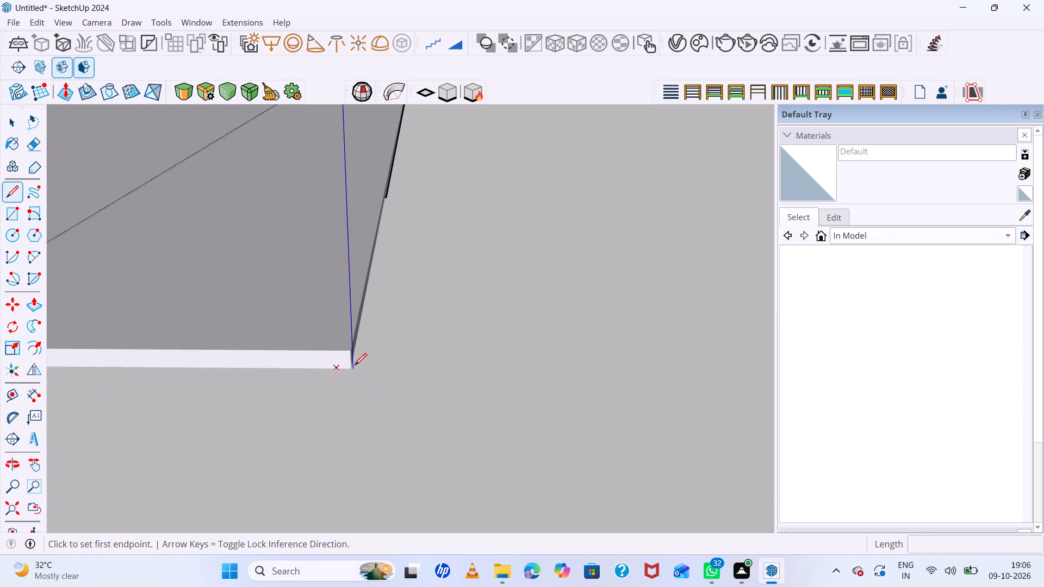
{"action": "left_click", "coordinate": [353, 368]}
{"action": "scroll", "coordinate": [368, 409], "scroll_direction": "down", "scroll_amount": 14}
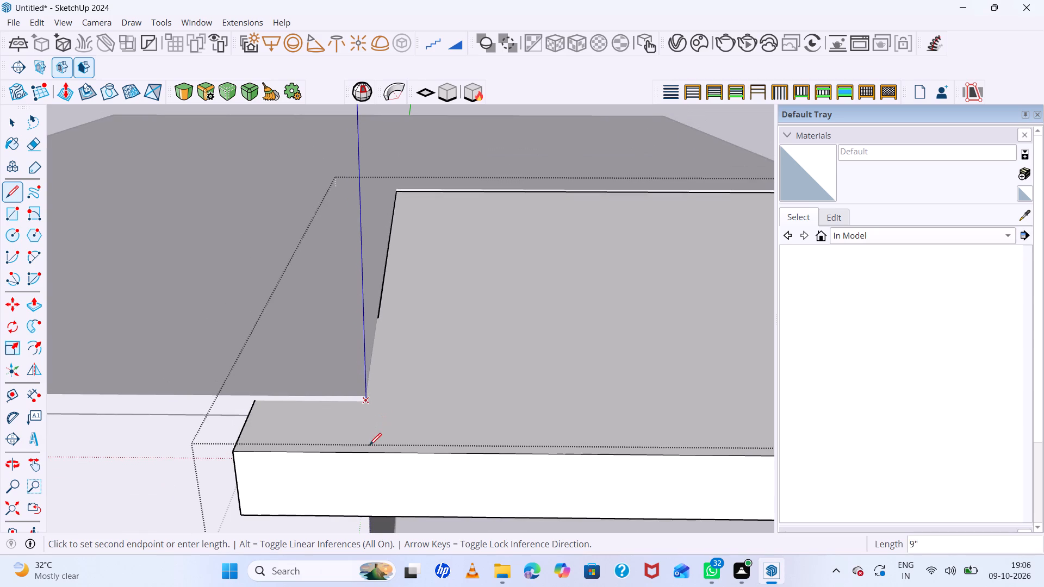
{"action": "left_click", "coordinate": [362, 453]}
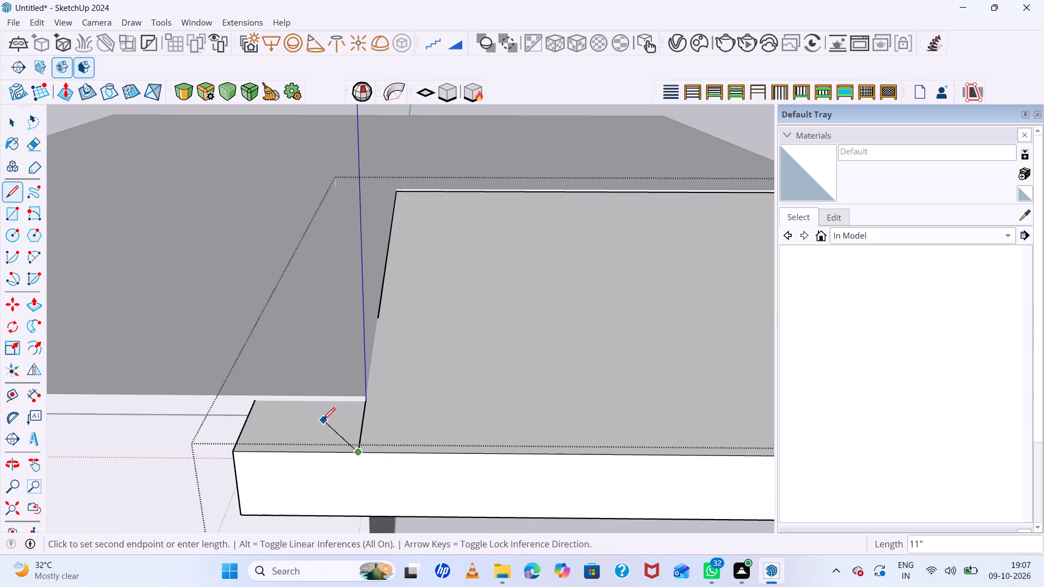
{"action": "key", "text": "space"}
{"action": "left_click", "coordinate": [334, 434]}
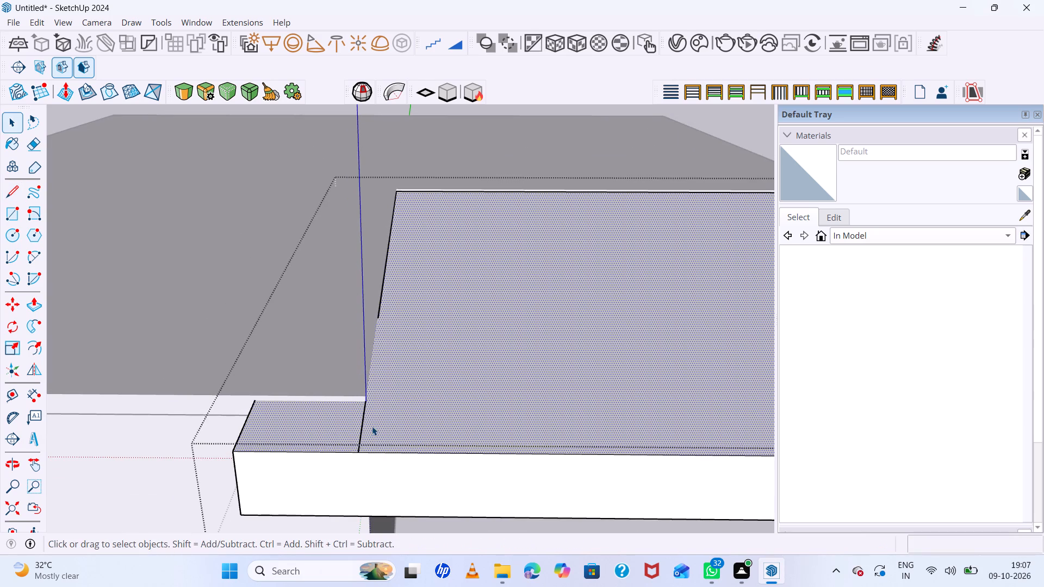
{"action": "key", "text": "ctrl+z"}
Draw a rectangle about 1' 2" by 1' 7" on the slab's top face, over the end projecting past the roof corner.
{"action": "scroll", "coordinate": [347, 398], "scroll_direction": "up", "scroll_amount": 7}
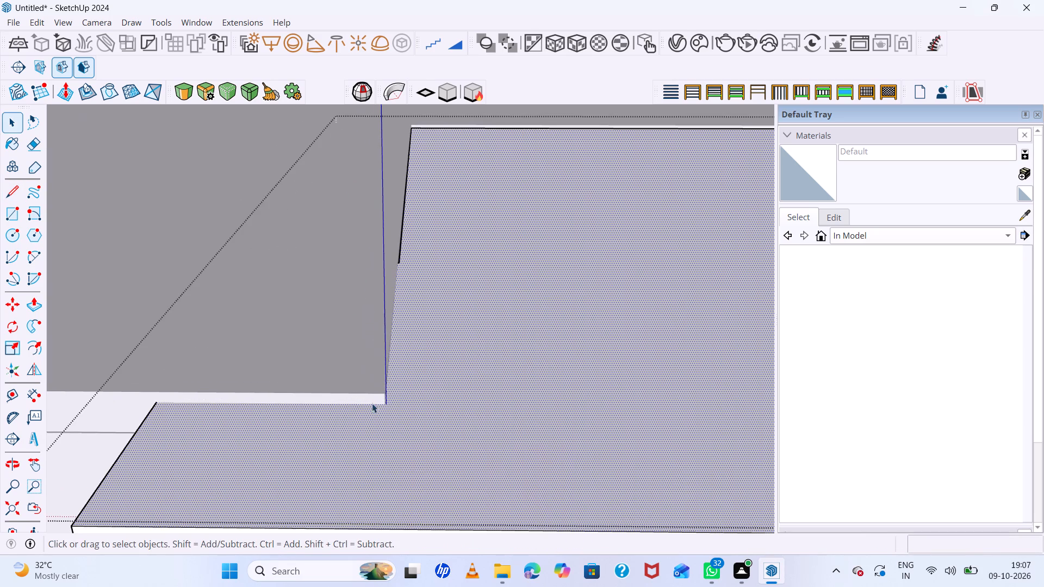
{"action": "key", "text": "r"}
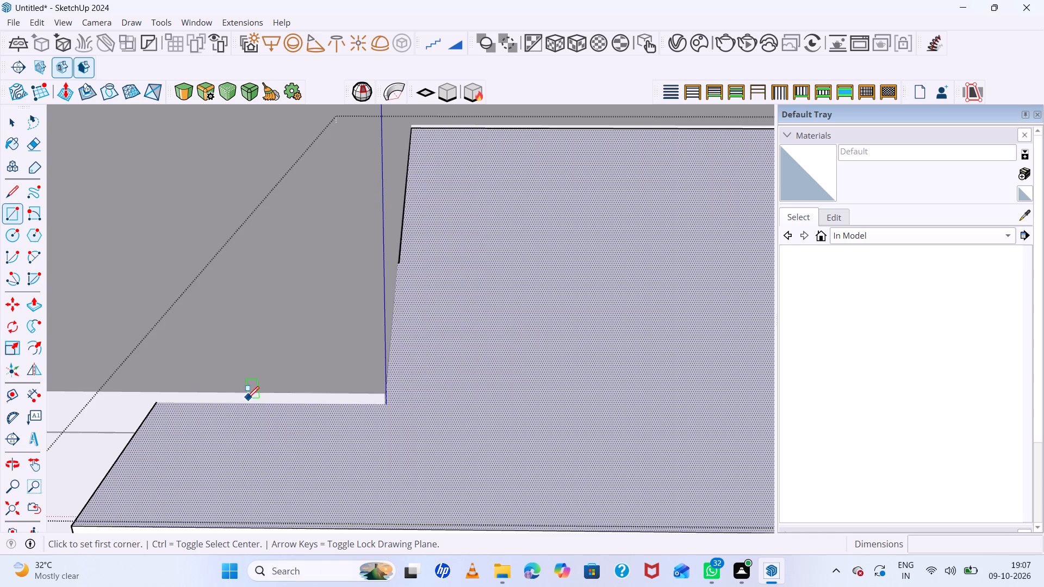
{"action": "scroll", "coordinate": [185, 411], "scroll_direction": "up", "scroll_amount": 5}
{"action": "left_click", "coordinate": [148, 396]}
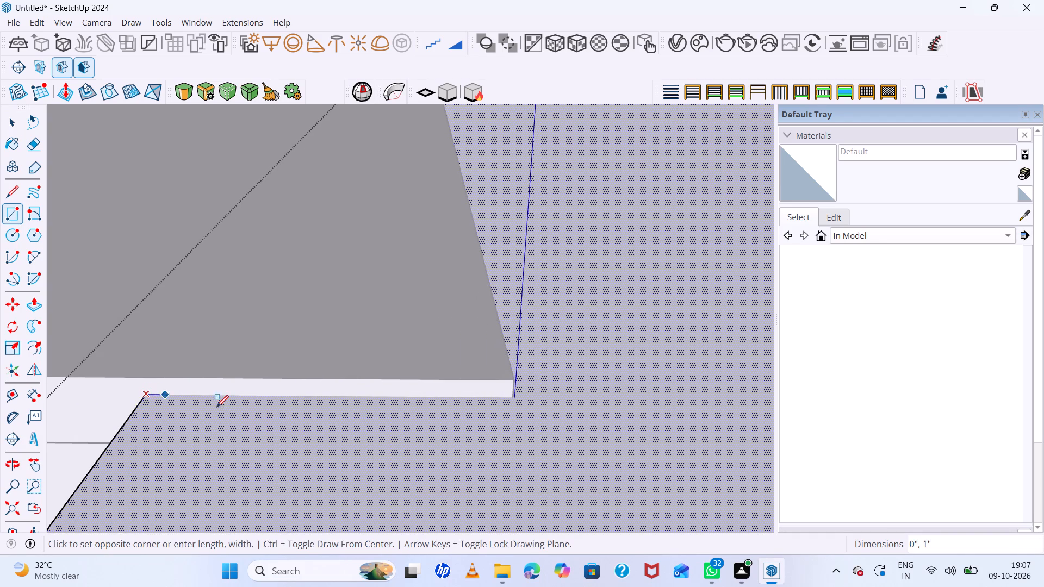
{"action": "scroll", "coordinate": [449, 436], "scroll_direction": "down", "scroll_amount": 7}
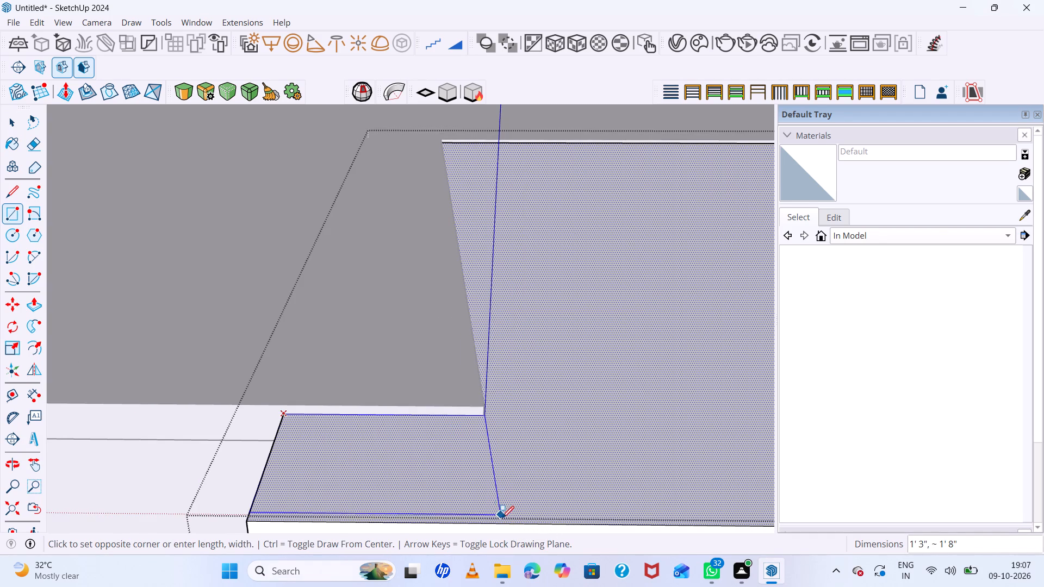
{"action": "left_click", "coordinate": [483, 419]}
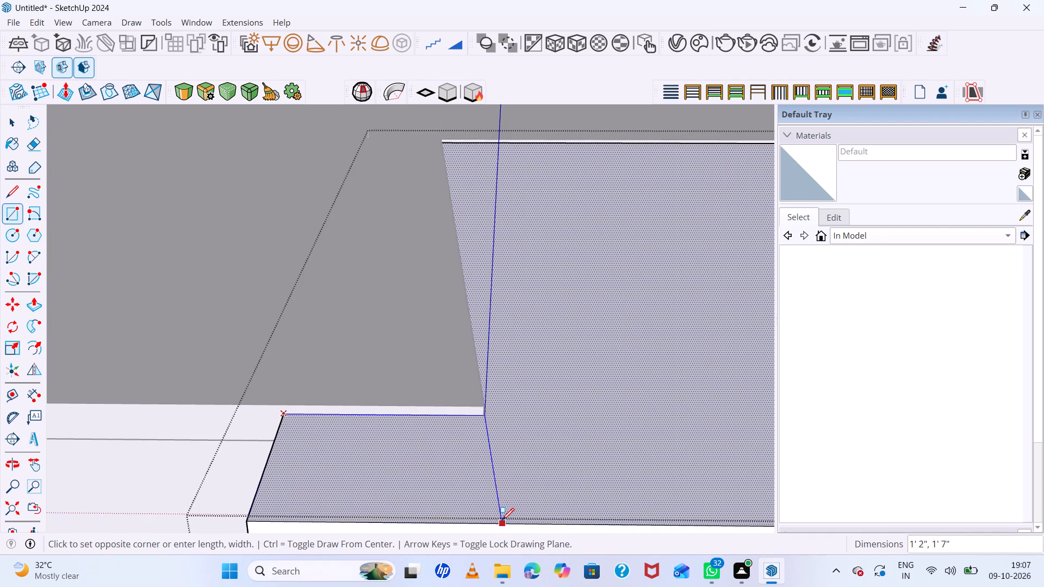
{"action": "left_click", "coordinate": [502, 521]}
Push/pull the small corner rectangle upward to the level of the roof surface.
{"action": "scroll", "coordinate": [411, 443], "scroll_direction": "down", "scroll_amount": 6}
{"action": "key", "text": "space"}
{"action": "left_click", "coordinate": [411, 448]}
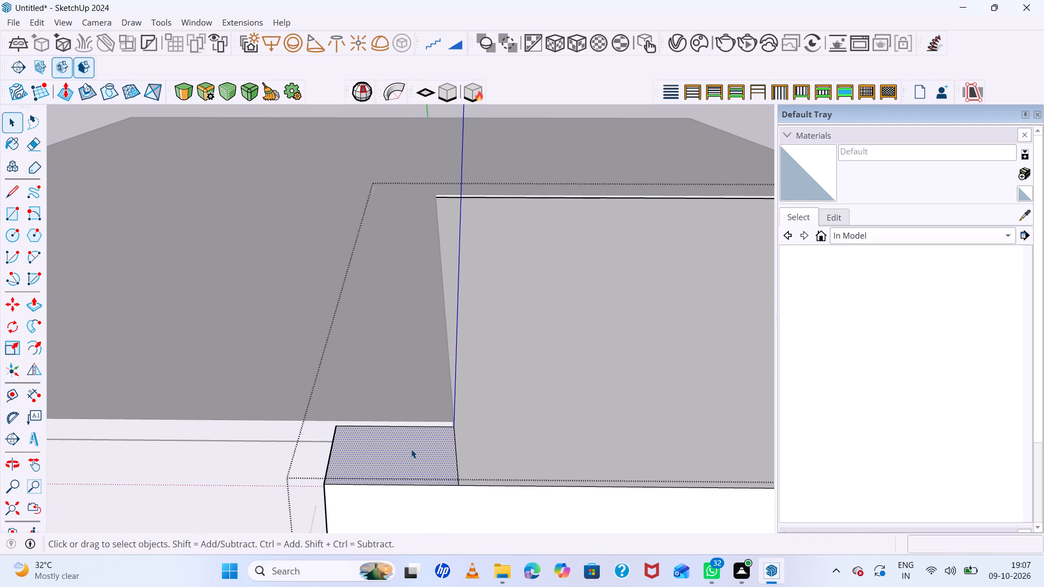
{"action": "key", "text": "p"}
{"action": "left_click", "coordinate": [412, 448]}
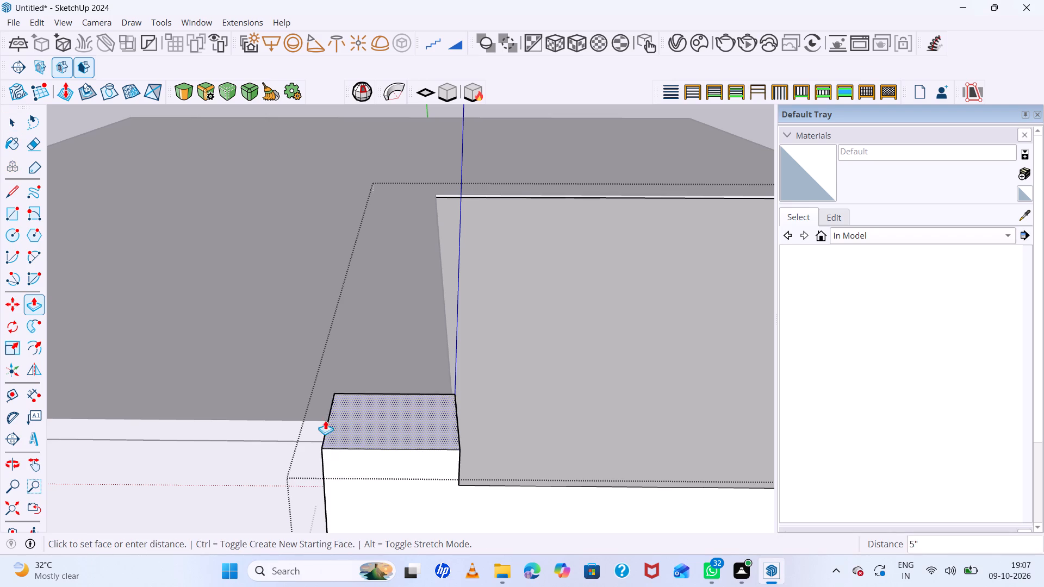
{"action": "left_click", "coordinate": [309, 422]}
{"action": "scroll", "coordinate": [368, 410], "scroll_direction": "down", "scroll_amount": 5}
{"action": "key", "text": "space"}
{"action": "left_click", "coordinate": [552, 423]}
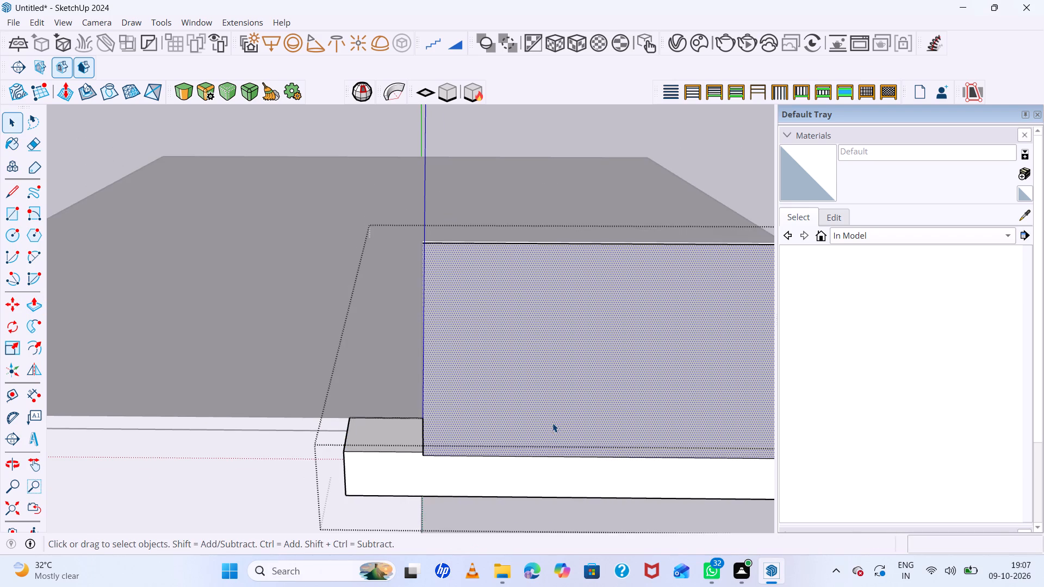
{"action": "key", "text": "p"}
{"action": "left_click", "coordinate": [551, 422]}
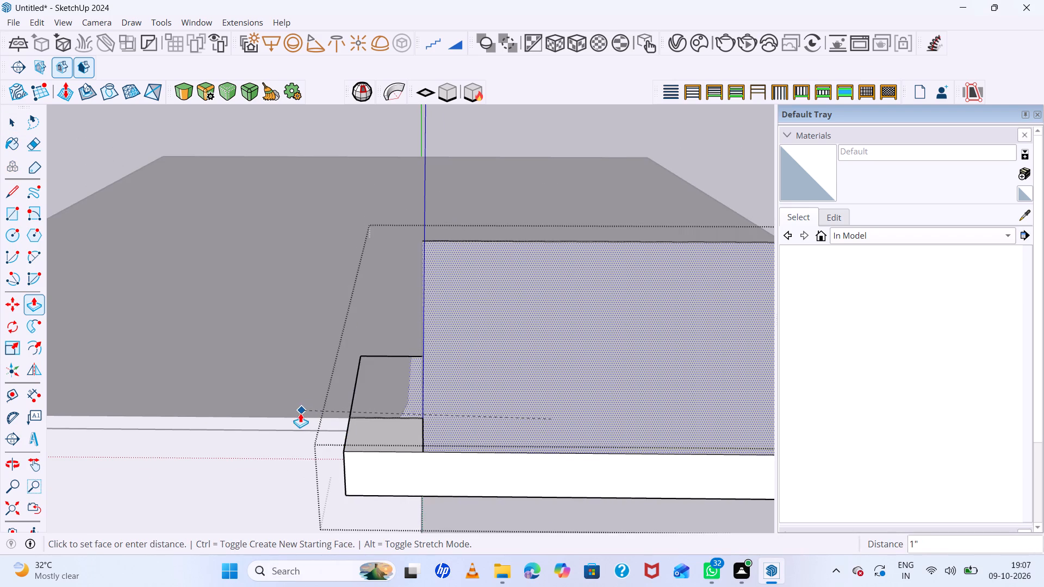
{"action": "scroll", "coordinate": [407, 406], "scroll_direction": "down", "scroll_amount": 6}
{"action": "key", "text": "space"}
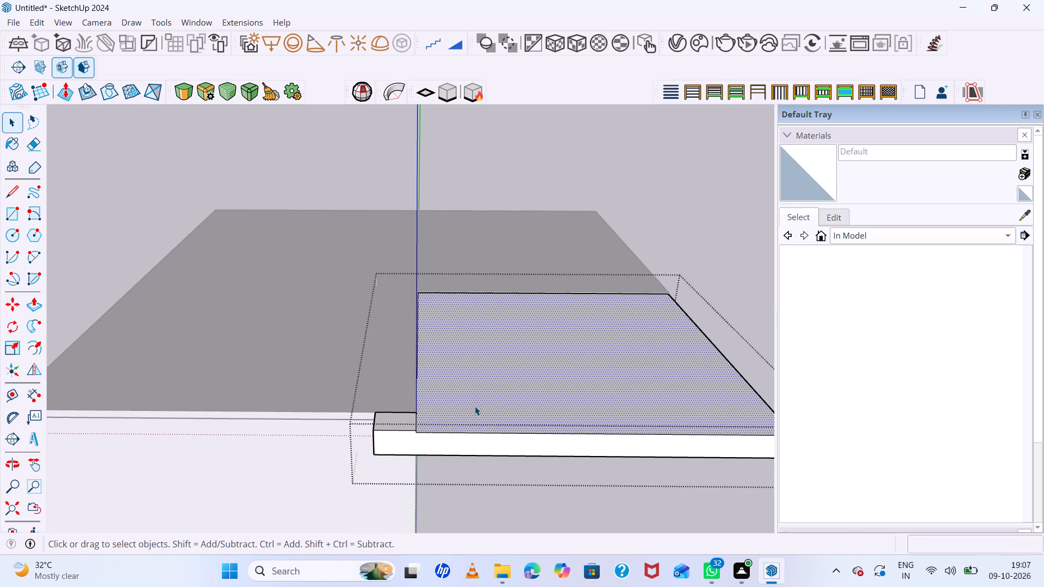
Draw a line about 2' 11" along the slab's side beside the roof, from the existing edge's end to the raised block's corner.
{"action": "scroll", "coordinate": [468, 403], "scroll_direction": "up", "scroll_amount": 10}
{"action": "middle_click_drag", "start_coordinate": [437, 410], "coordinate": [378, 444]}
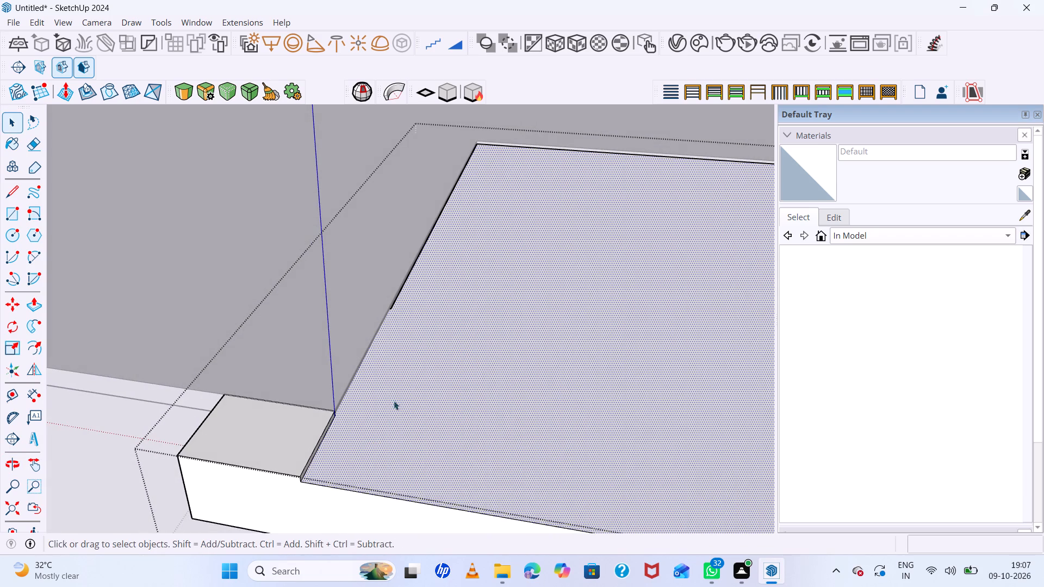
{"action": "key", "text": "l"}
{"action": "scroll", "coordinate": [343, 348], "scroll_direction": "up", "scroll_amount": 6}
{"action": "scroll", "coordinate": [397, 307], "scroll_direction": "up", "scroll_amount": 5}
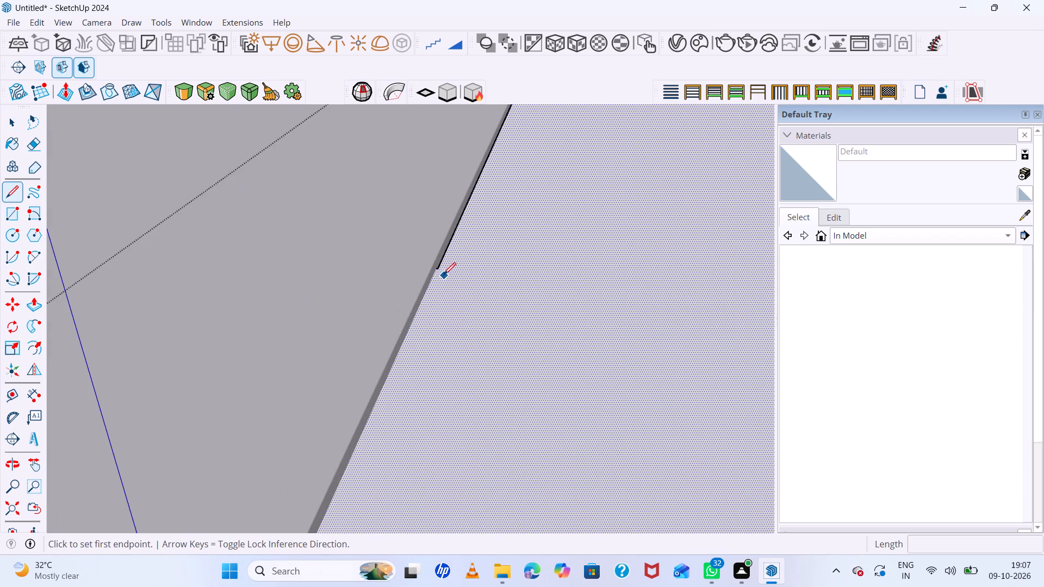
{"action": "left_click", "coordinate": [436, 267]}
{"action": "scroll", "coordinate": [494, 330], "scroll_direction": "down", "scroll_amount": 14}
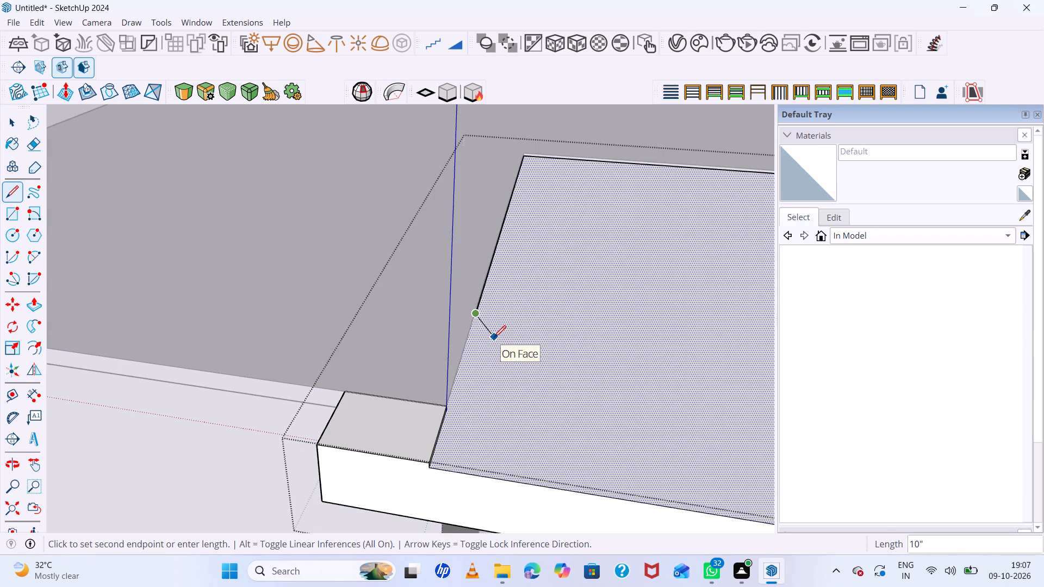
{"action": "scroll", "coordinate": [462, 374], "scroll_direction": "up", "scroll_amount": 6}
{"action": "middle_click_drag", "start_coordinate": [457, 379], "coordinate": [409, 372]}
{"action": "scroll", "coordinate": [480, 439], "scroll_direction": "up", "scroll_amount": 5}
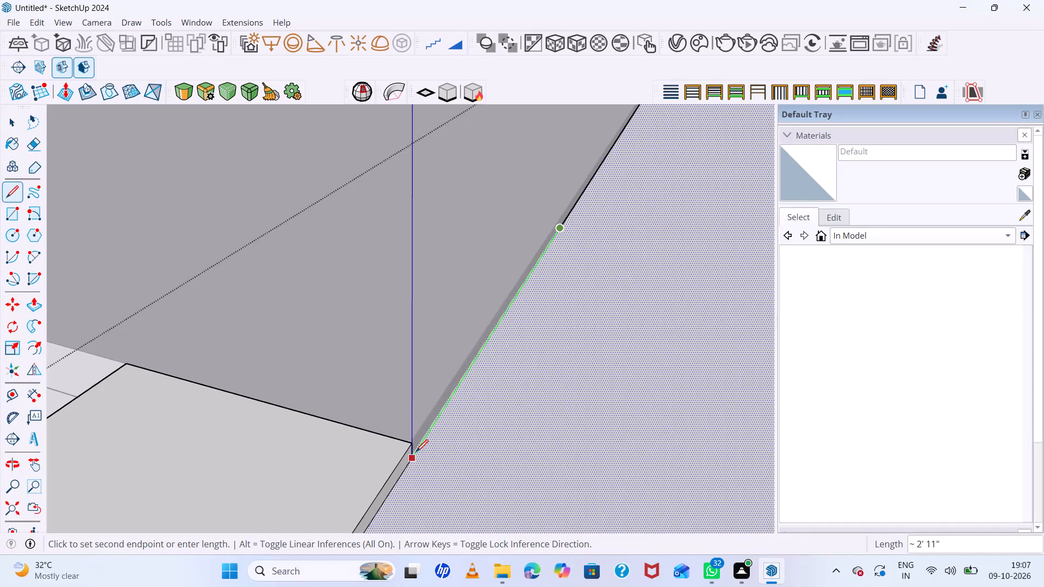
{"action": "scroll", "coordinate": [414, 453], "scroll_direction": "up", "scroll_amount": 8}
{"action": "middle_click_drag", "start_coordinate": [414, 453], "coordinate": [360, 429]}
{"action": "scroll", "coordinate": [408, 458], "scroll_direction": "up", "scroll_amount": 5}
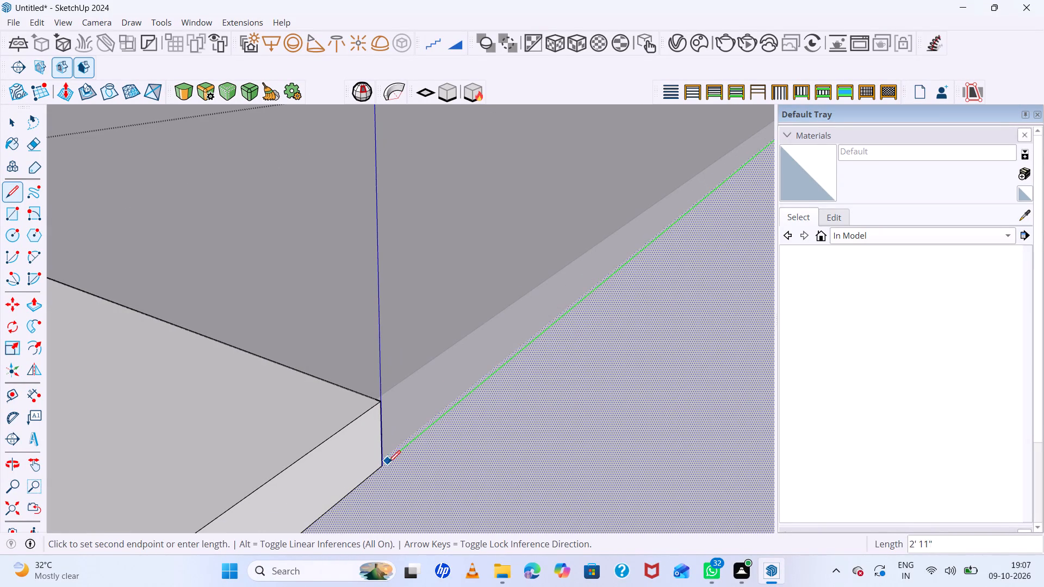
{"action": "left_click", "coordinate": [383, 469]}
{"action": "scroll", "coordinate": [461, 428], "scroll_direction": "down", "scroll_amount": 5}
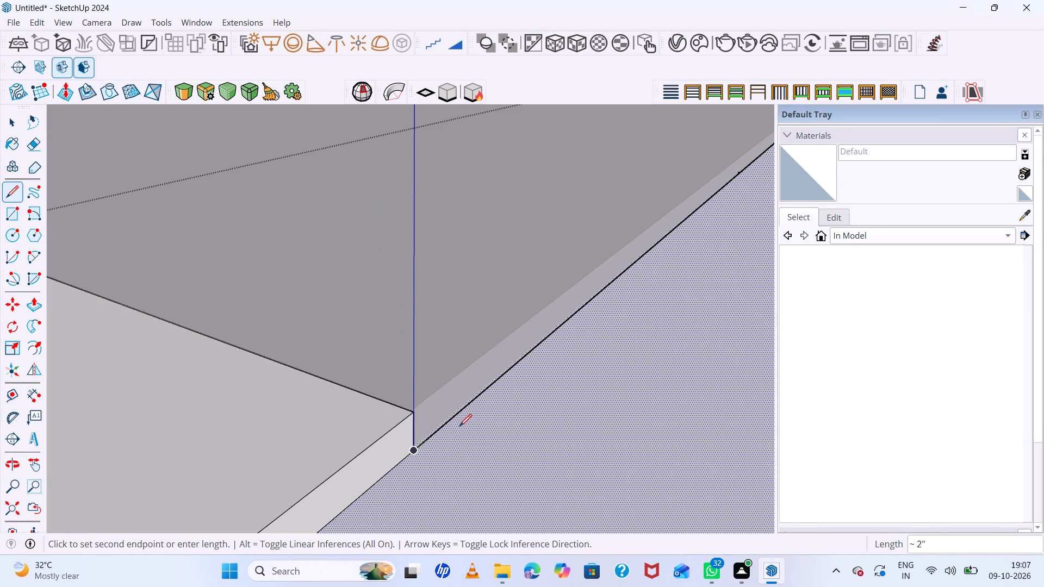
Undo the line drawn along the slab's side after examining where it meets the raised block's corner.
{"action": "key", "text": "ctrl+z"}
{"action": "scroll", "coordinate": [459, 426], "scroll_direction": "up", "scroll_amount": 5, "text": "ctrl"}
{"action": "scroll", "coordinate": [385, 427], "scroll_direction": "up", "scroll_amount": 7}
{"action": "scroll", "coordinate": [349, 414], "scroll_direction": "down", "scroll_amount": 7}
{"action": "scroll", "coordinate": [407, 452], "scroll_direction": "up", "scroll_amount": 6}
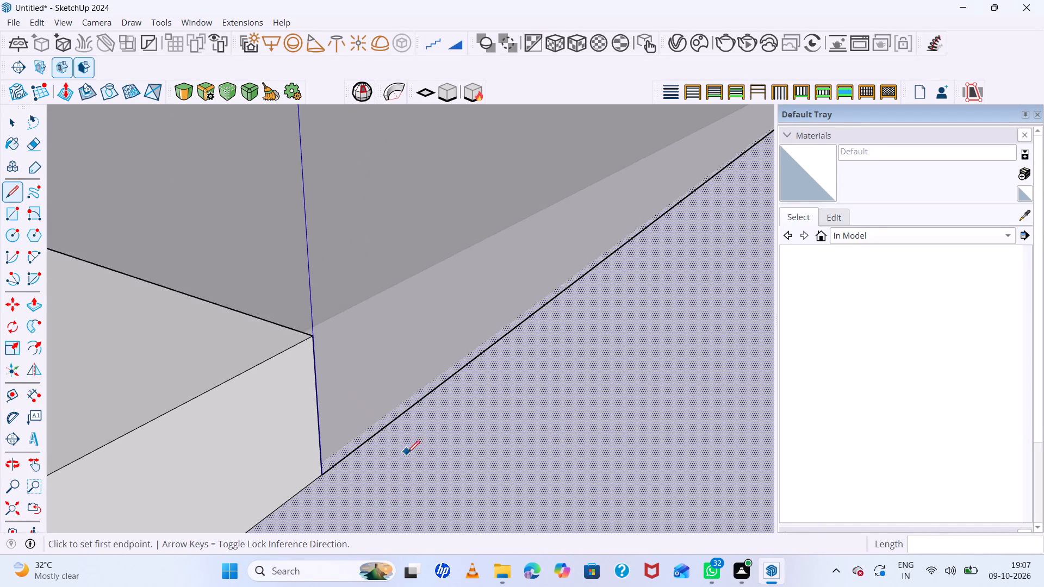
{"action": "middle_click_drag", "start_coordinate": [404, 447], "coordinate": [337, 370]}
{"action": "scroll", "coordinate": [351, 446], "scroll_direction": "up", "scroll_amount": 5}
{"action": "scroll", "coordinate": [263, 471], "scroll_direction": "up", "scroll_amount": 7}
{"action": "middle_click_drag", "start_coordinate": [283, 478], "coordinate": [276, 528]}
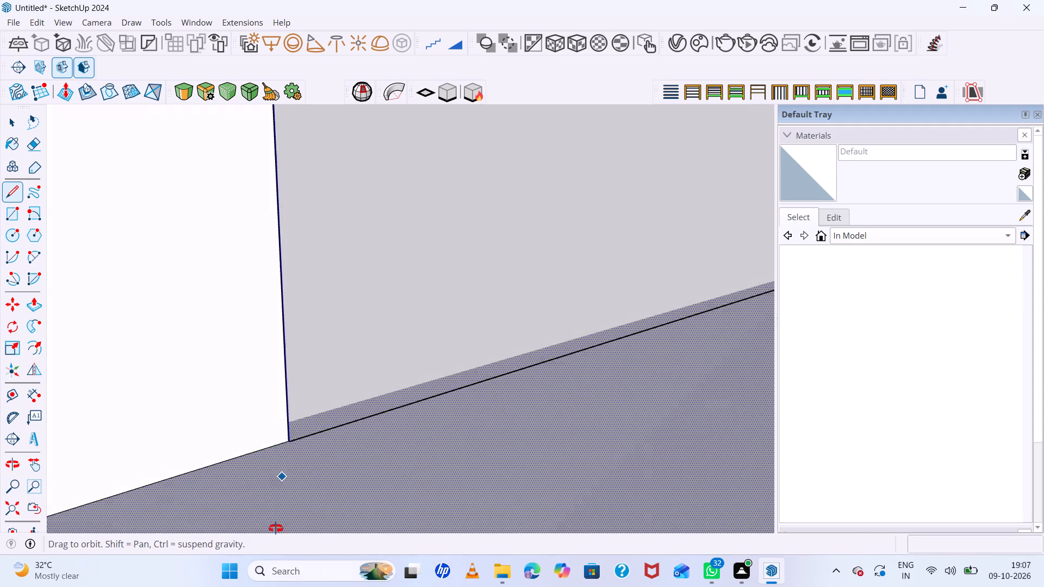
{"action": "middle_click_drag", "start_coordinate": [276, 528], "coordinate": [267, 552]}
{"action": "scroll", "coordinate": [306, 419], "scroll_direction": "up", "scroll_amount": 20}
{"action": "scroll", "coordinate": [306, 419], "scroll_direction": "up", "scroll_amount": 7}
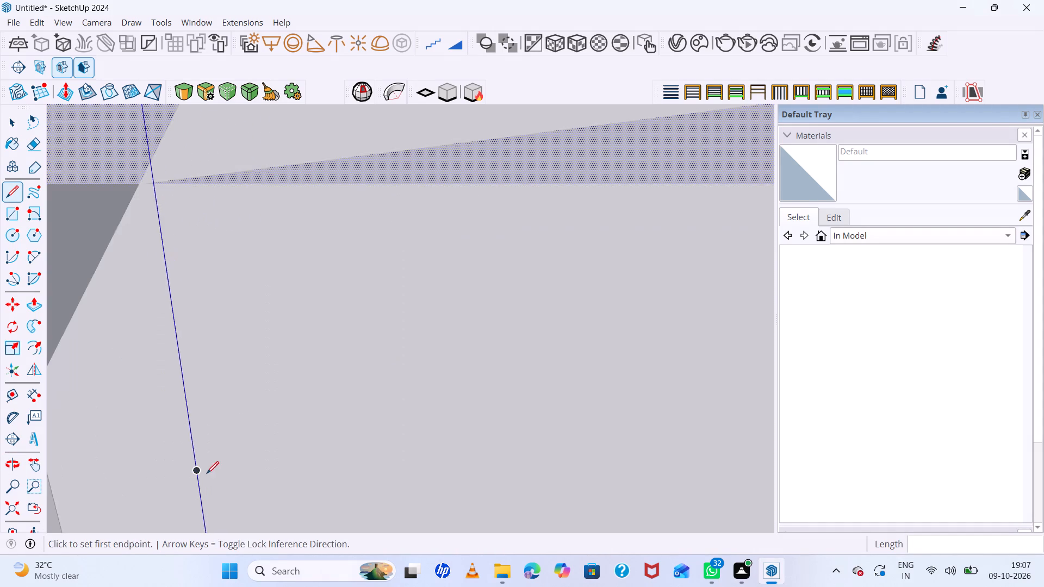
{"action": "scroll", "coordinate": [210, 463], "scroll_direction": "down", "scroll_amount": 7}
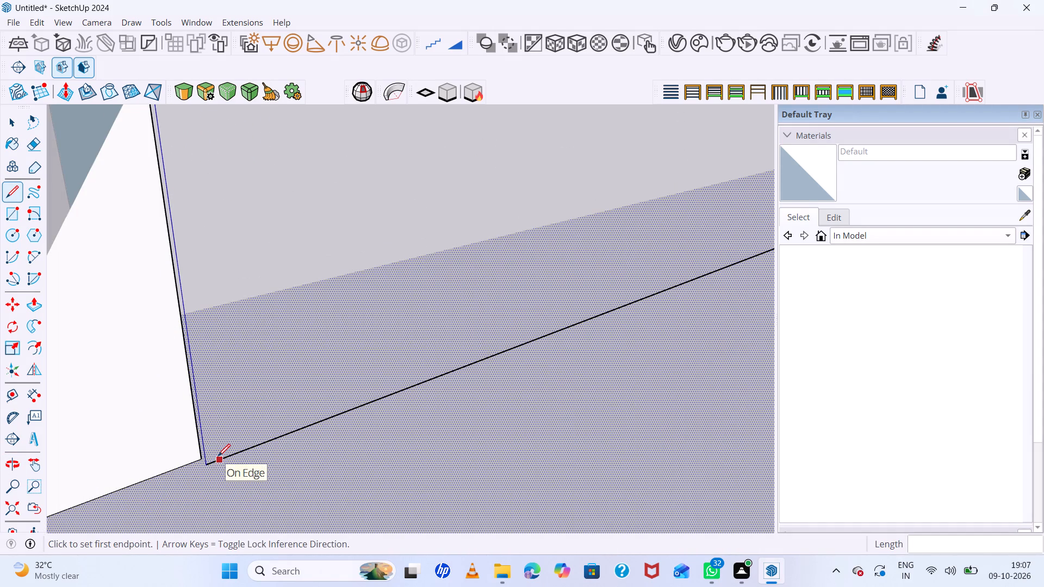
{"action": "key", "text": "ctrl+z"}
Draw a line about 2' 11" from the raised block's exact bottom corner along the roof side to the existing slab edge.
{"action": "left_click", "coordinate": [202, 459]}
{"action": "scroll", "coordinate": [471, 381], "scroll_direction": "down", "scroll_amount": 8}
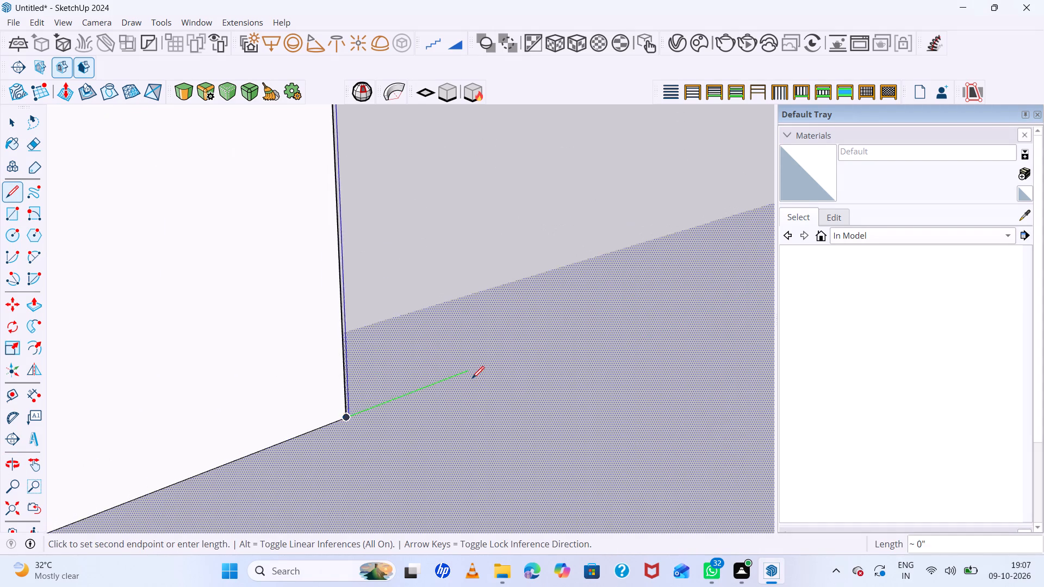
{"action": "scroll", "coordinate": [472, 378], "scroll_direction": "down", "scroll_amount": 15}
{"action": "scroll", "coordinate": [443, 380], "scroll_direction": "up", "scroll_amount": 6}
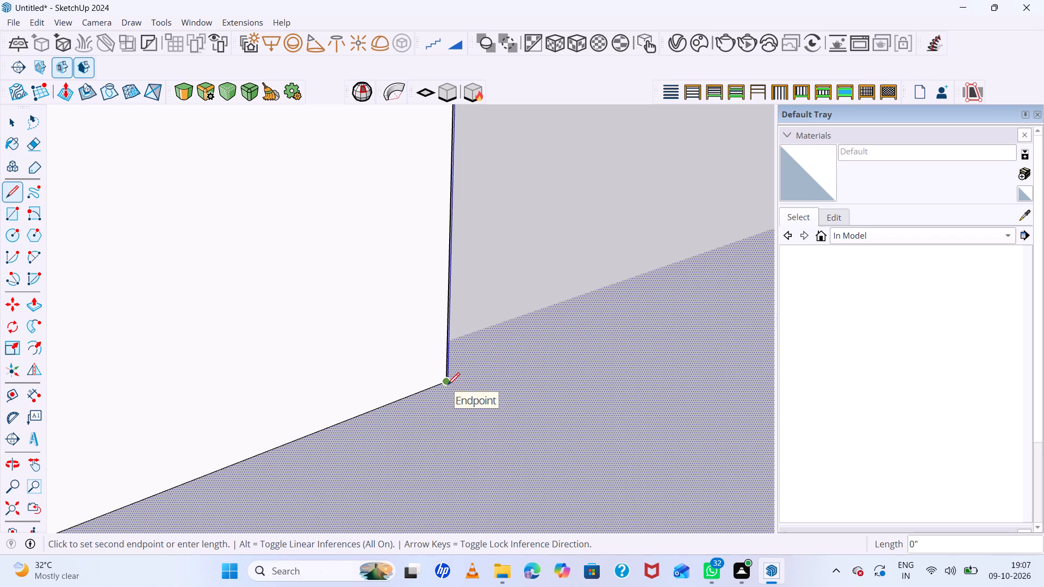
{"action": "left_click", "coordinate": [446, 382]}
{"action": "scroll", "coordinate": [564, 379], "scroll_direction": "down", "scroll_amount": 20}
{"action": "scroll", "coordinate": [564, 379], "scroll_direction": "down", "scroll_amount": 10}
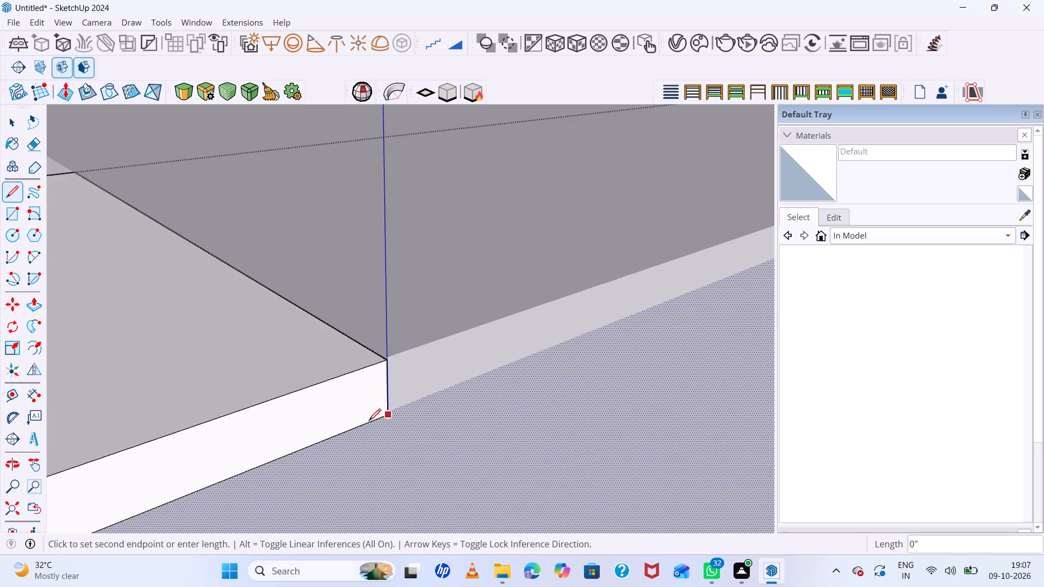
{"action": "scroll", "coordinate": [369, 421], "scroll_direction": "down", "scroll_amount": 20}
{"action": "scroll", "coordinate": [369, 421], "scroll_direction": "down", "scroll_amount": 1}
{"action": "scroll", "coordinate": [560, 337], "scroll_direction": "up", "scroll_amount": 17}
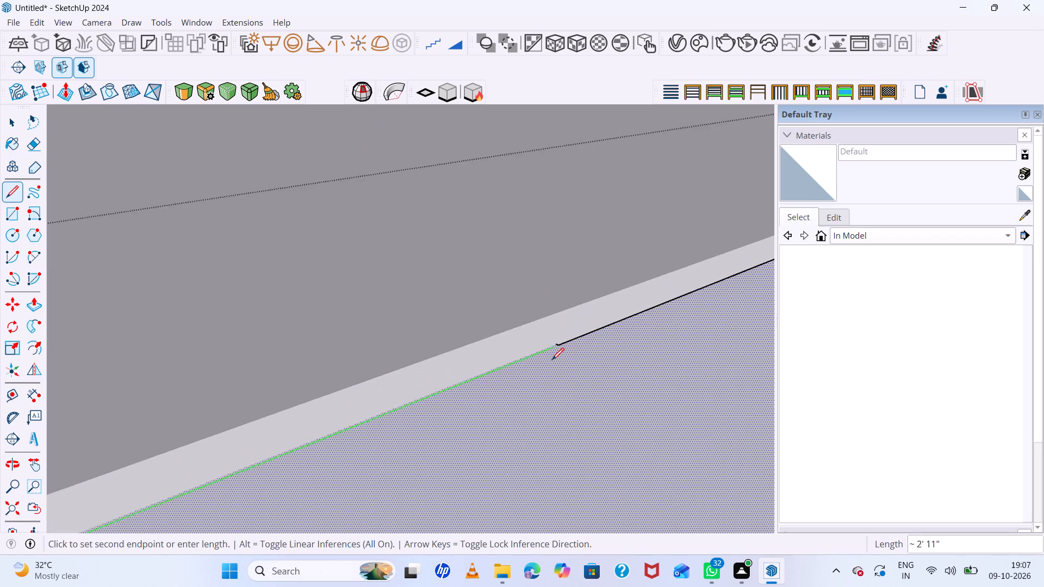
{"action": "scroll", "coordinate": [552, 360], "scroll_direction": "up", "scroll_amount": 20}
{"action": "scroll", "coordinate": [552, 360], "scroll_direction": "up", "scroll_amount": 20}
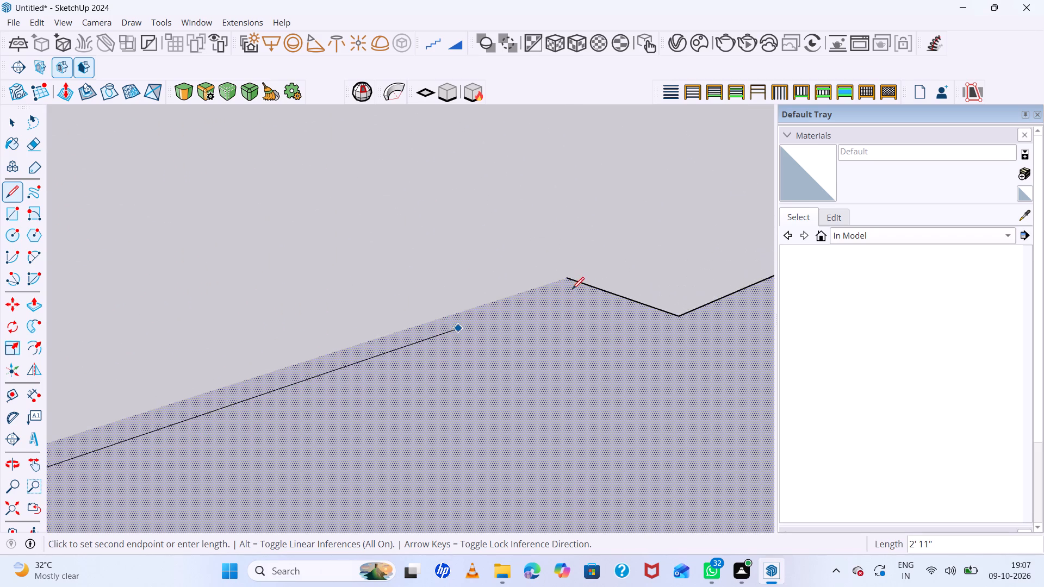
{"action": "scroll", "coordinate": [569, 287], "scroll_direction": "up", "scroll_amount": 6}
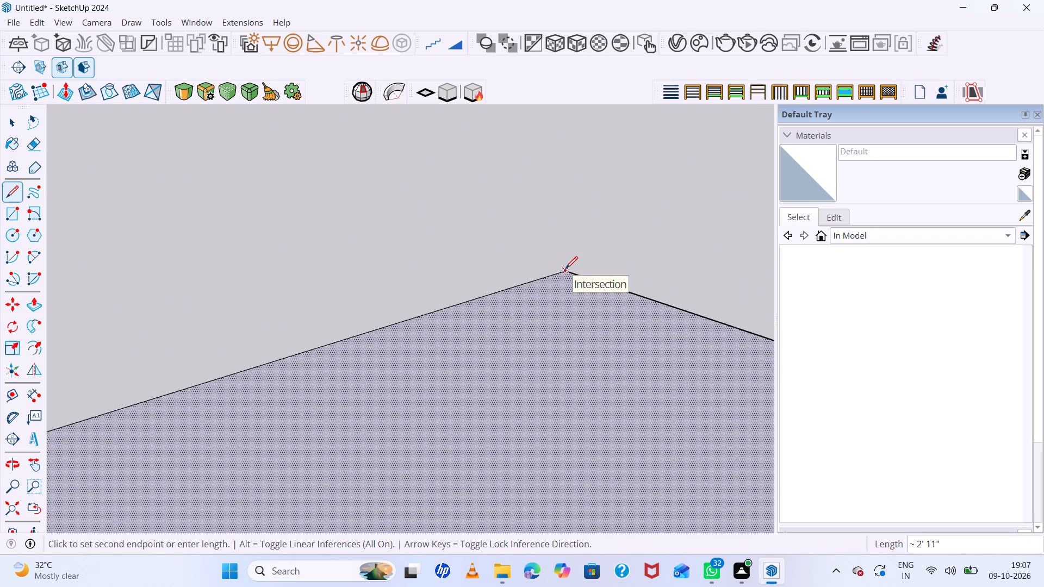
{"action": "left_click", "coordinate": [565, 268]}
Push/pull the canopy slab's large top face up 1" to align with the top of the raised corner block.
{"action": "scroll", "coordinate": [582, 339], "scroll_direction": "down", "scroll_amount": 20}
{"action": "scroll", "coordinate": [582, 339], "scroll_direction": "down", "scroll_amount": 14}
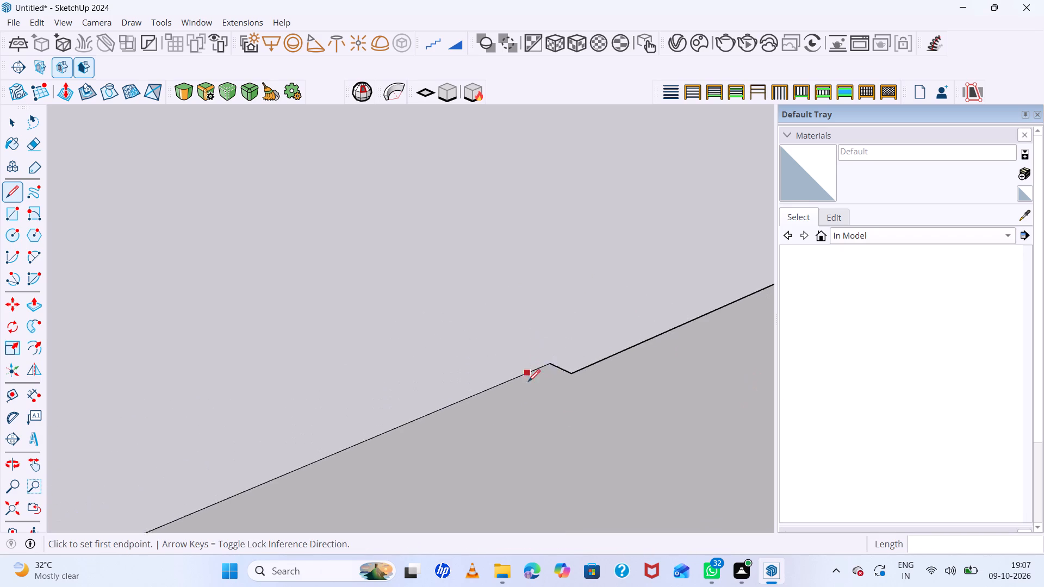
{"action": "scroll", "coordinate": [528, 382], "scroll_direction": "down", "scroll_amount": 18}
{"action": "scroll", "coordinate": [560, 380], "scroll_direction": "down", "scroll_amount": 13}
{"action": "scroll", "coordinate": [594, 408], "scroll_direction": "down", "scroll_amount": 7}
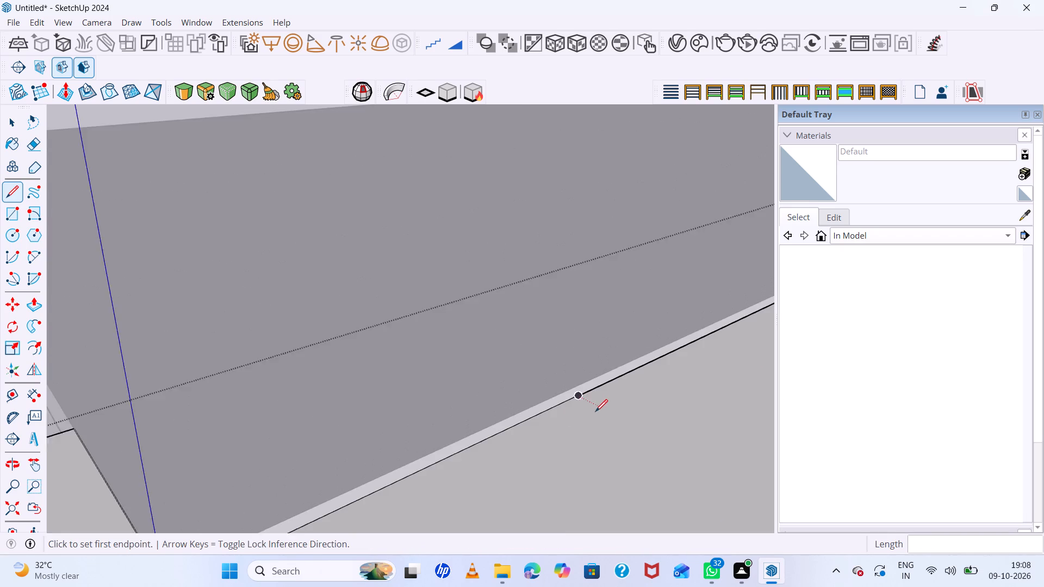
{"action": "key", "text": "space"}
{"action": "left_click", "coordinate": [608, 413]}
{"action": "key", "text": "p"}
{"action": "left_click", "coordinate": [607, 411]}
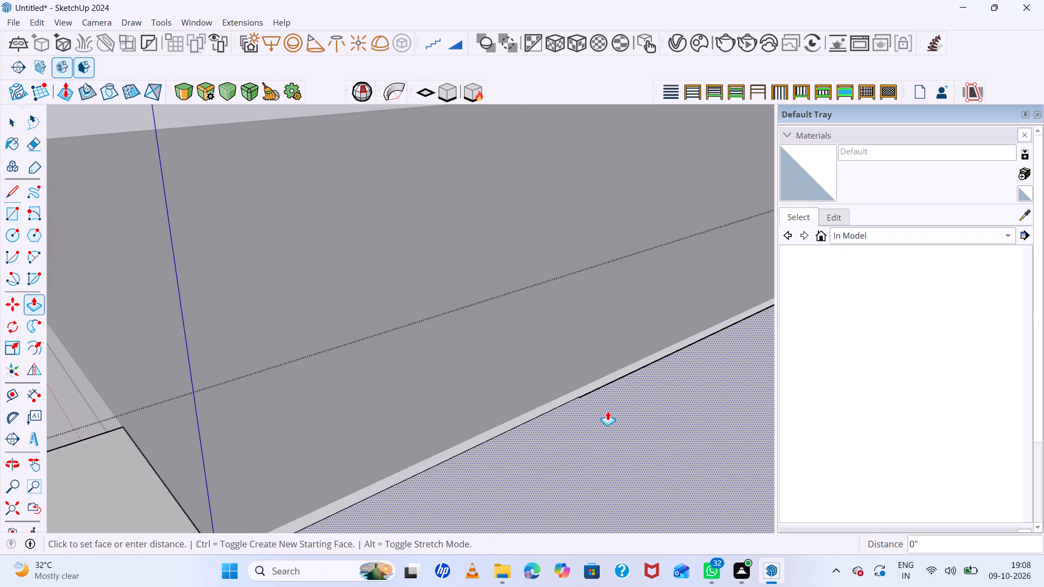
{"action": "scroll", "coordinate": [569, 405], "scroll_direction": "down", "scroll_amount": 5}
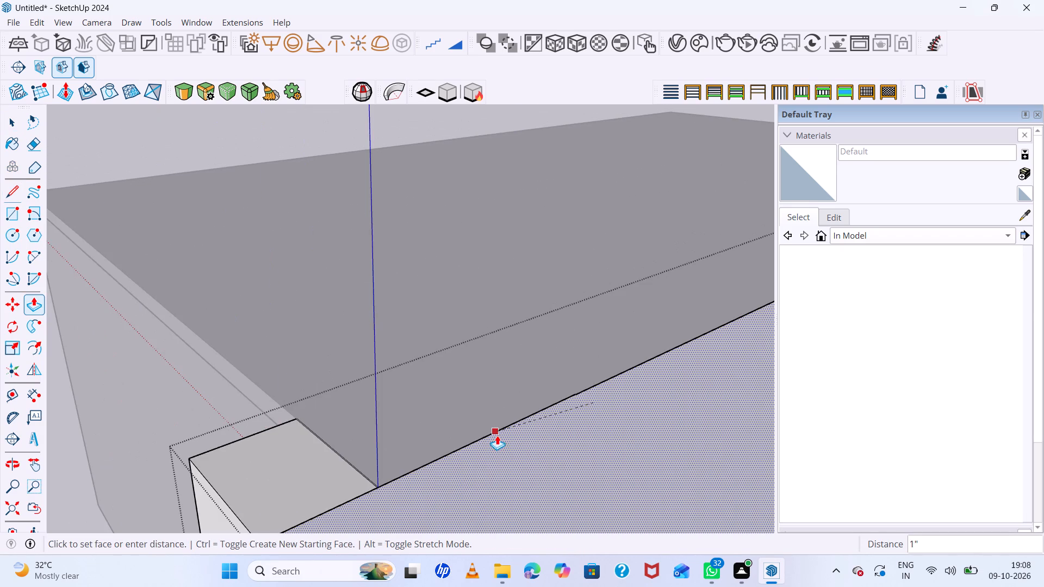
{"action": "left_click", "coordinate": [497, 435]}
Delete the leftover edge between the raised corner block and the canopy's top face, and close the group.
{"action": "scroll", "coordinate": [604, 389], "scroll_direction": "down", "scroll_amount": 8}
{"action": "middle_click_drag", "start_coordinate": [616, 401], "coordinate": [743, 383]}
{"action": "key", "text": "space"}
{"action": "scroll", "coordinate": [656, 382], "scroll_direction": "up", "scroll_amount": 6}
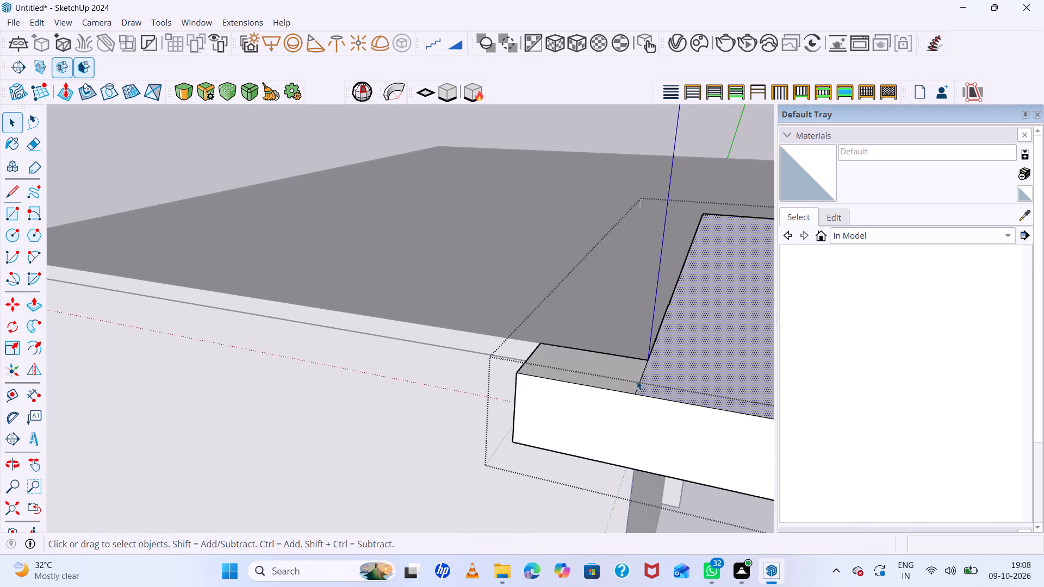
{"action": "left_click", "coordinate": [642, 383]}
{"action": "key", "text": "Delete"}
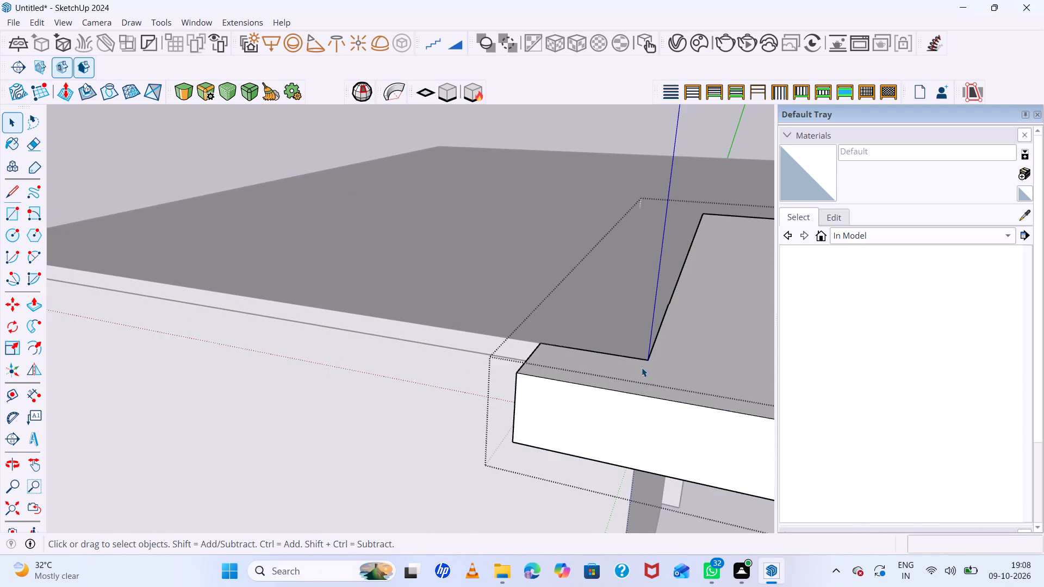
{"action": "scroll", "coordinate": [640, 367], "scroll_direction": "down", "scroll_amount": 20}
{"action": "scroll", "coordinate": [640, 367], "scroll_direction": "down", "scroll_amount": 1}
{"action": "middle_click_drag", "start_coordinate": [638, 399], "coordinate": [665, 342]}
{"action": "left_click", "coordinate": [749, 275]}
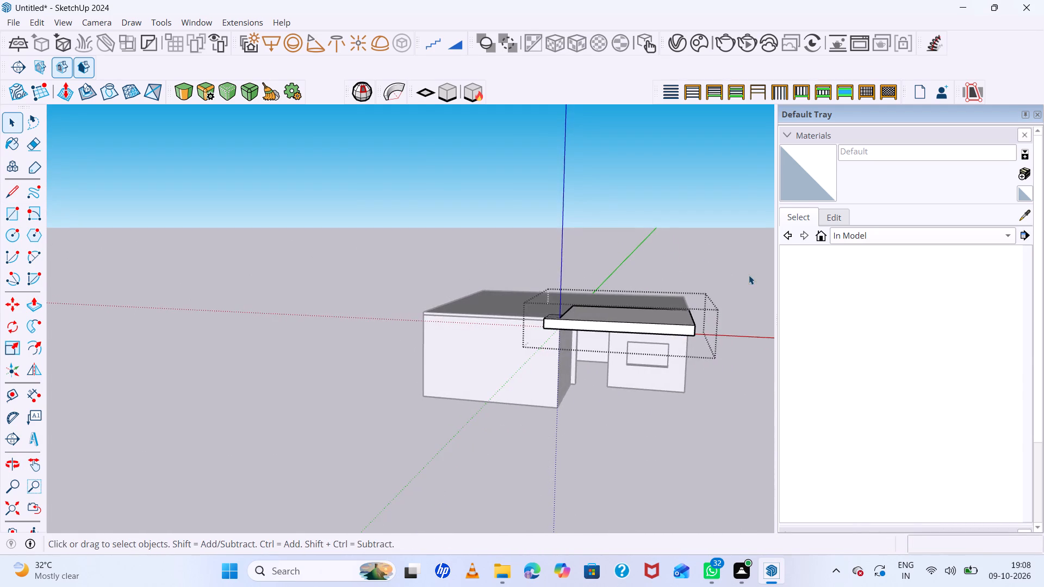
Examine the canopy and its junction with the roof and walls from below, front and above.
{"action": "scroll", "coordinate": [730, 286], "scroll_direction": "up", "scroll_amount": 6}
{"action": "middle_click_drag", "start_coordinate": [754, 341], "coordinate": [757, 274]}
{"action": "scroll", "coordinate": [690, 273], "scroll_direction": "up", "scroll_amount": 6}
{"action": "middle_click_drag", "start_coordinate": [696, 284], "coordinate": [731, 278]}
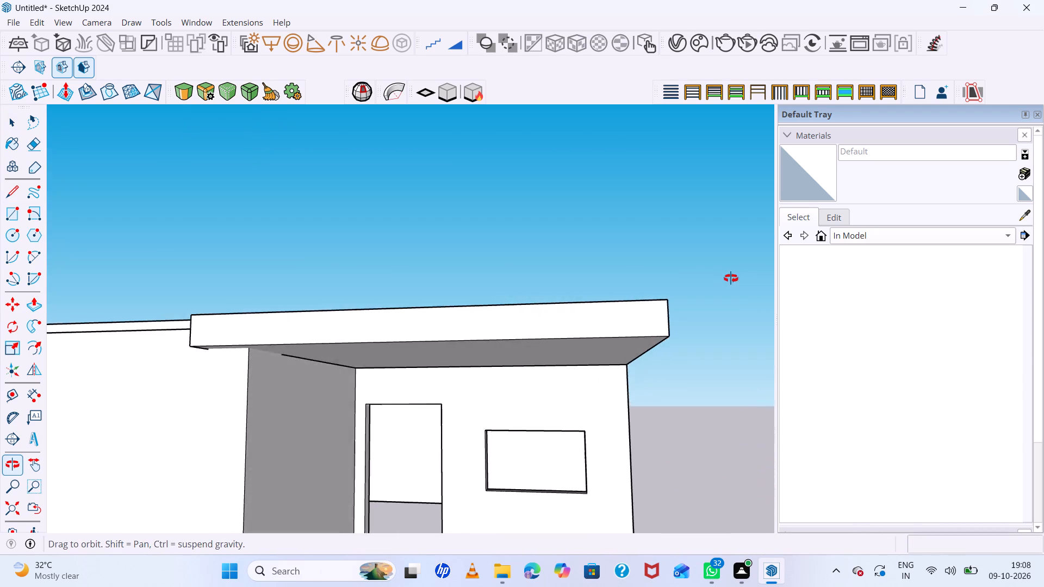
{"action": "middle_click_drag", "start_coordinate": [731, 278], "coordinate": [754, 215]}
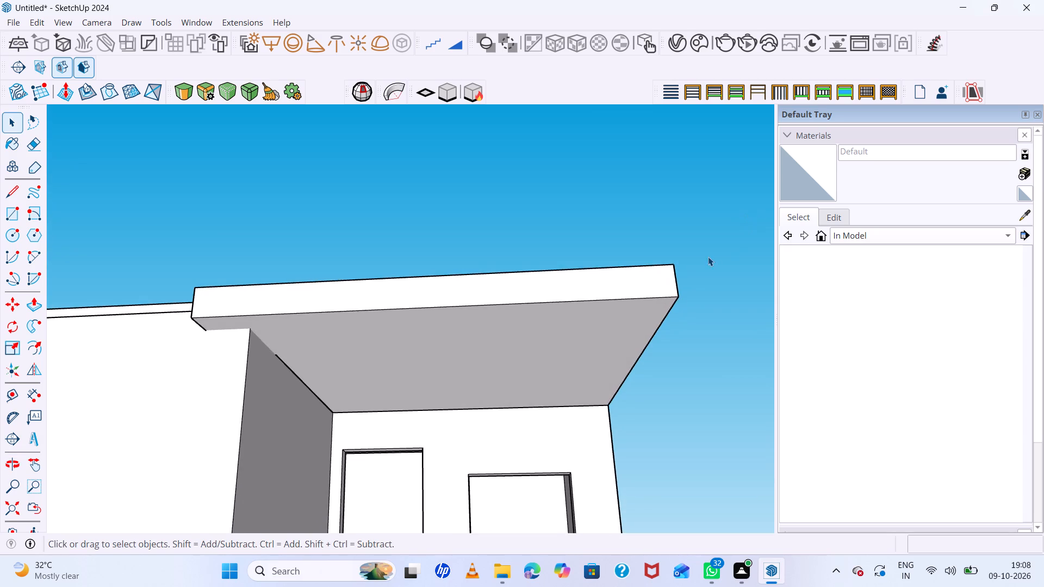
{"action": "scroll", "coordinate": [688, 278], "scroll_direction": "down", "scroll_amount": 7}
{"action": "middle_click_drag", "start_coordinate": [695, 291], "coordinate": [711, 398]}
{"action": "middle_click", "coordinate": [710, 397]}
{"action": "scroll", "coordinate": [706, 392], "scroll_direction": "down", "scroll_amount": 1}
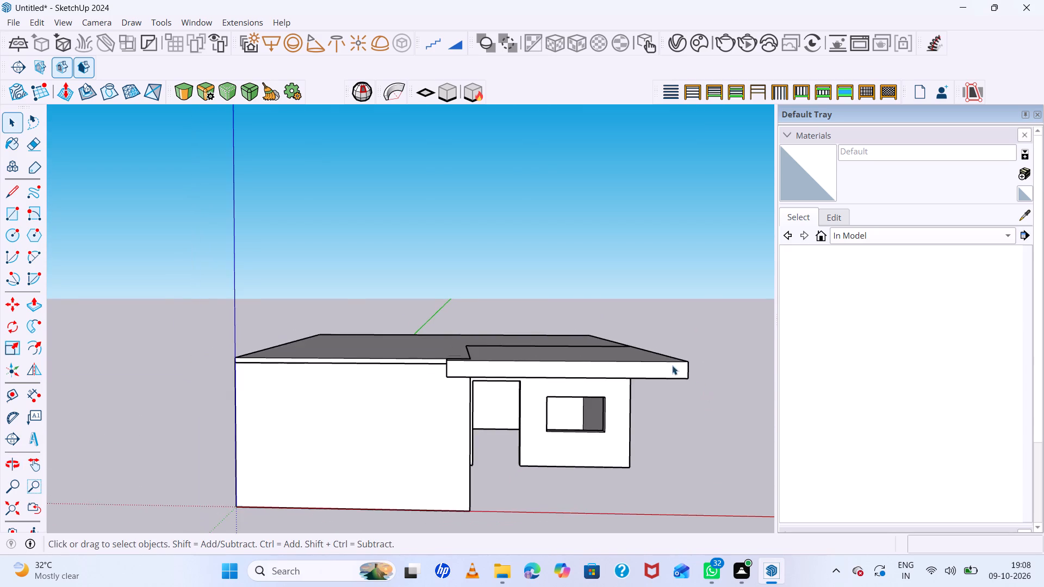
{"action": "scroll", "coordinate": [638, 338], "scroll_direction": "down", "scroll_amount": 6}
{"action": "scroll", "coordinate": [676, 329], "scroll_direction": "up", "scroll_amount": 6}
{"action": "middle_click_drag", "start_coordinate": [698, 338], "coordinate": [696, 316]}
{"action": "middle_click", "coordinate": [696, 316]}
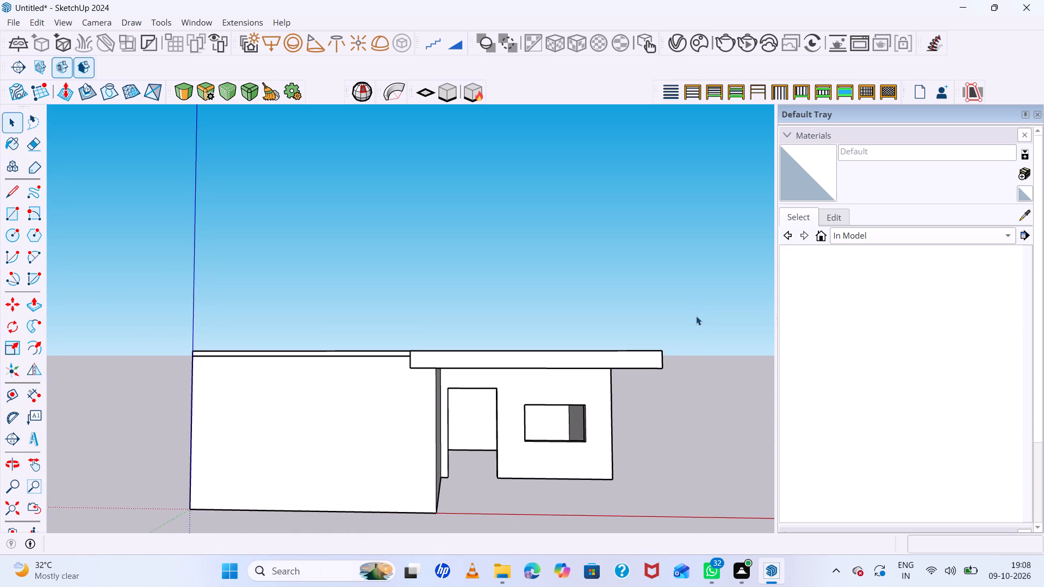
{"action": "scroll", "coordinate": [696, 316], "scroll_direction": "down", "scroll_amount": 4}
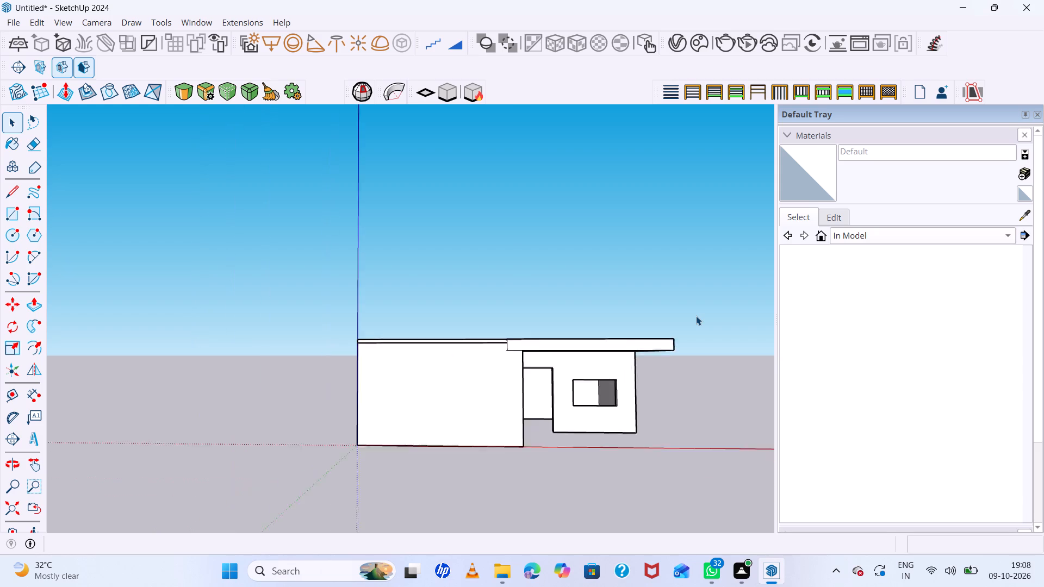
{"action": "scroll", "coordinate": [696, 316], "scroll_direction": "down", "scroll_amount": 3}
{"action": "middle_click_drag", "start_coordinate": [696, 319], "coordinate": [704, 415]}
{"action": "scroll", "coordinate": [540, 358], "scroll_direction": "up", "scroll_amount": 6}
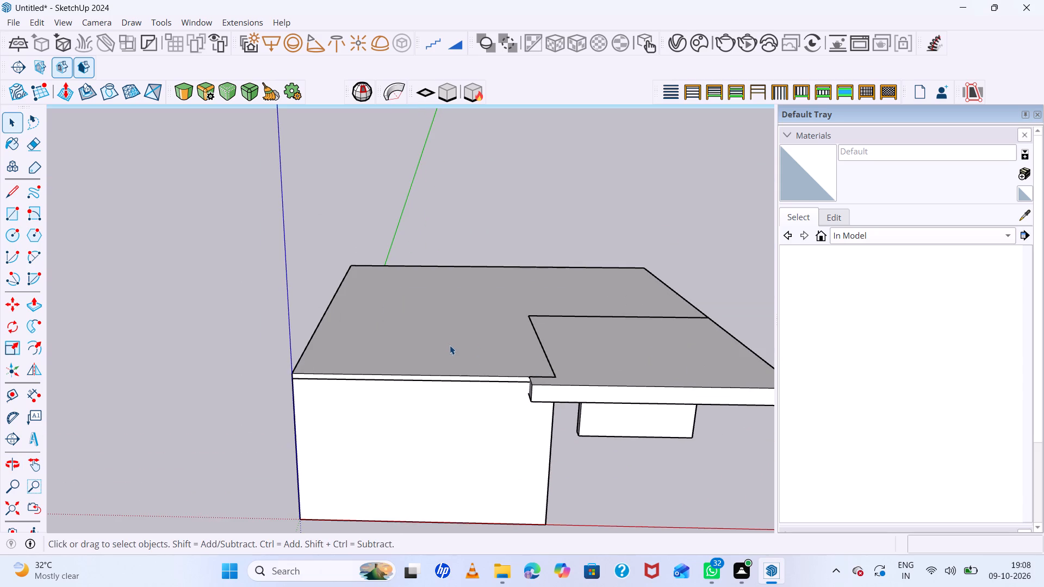
{"action": "scroll", "coordinate": [450, 343], "scroll_direction": "down", "scroll_amount": 6}
{"action": "middle_click_drag", "start_coordinate": [452, 347], "coordinate": [453, 405]}
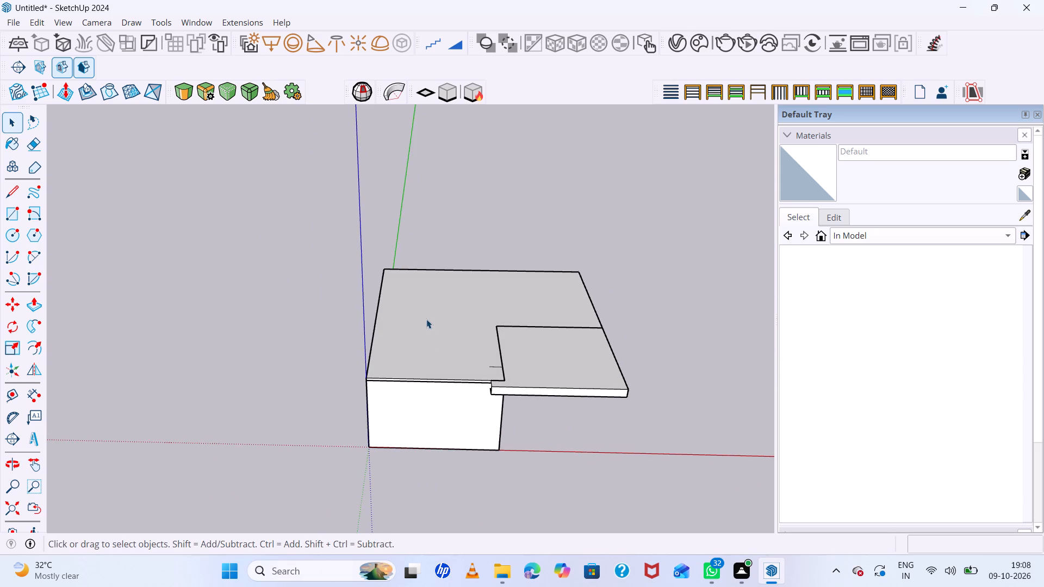
{"action": "scroll", "coordinate": [426, 319], "scroll_direction": "down", "scroll_amount": 4}
{"action": "middle_click_drag", "start_coordinate": [431, 327], "coordinate": [430, 367]}
Draw a rectangle about 16' 1" by 13' 9" on the front room's roof, from the outer side edge to the canopy's notch corner.
{"action": "key", "text": "e"}
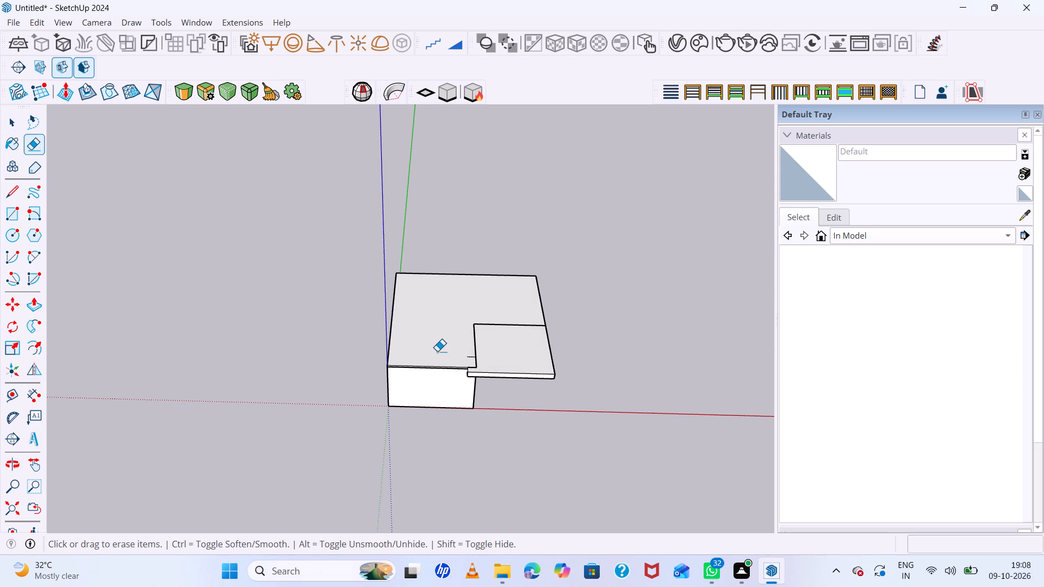
{"action": "key", "text": "r"}
{"action": "scroll", "coordinate": [406, 324], "scroll_direction": "up", "scroll_amount": 7}
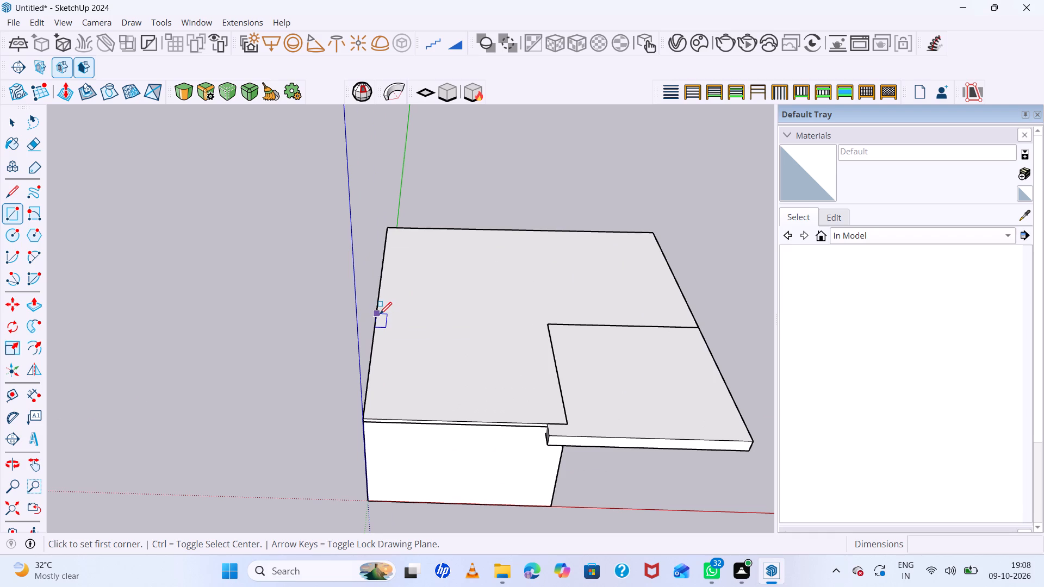
{"action": "left_click", "coordinate": [378, 314]}
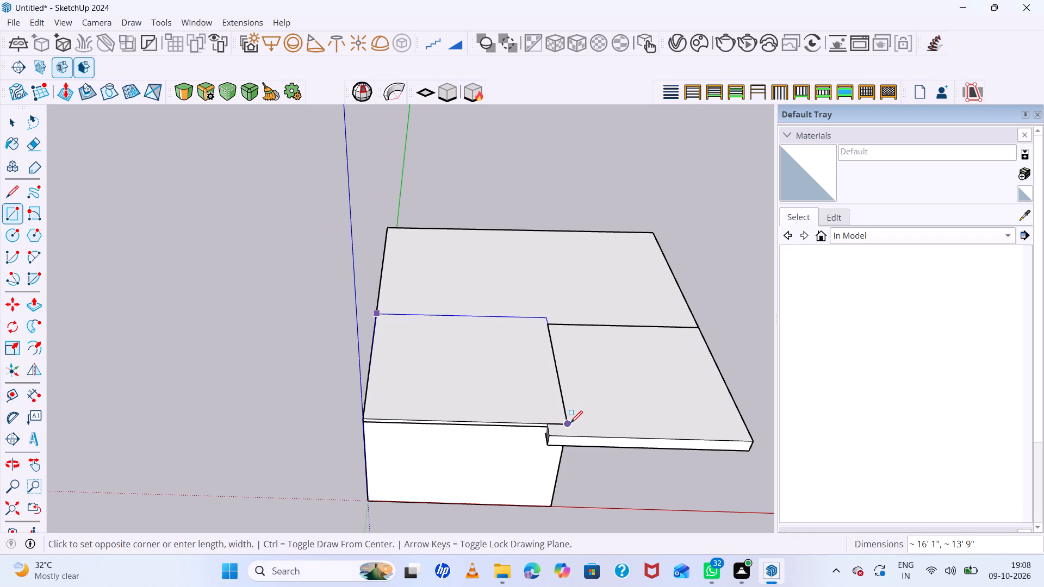
{"action": "left_click", "coordinate": [570, 423]}
Push/pull the new roof rectangle upward 13' 8" to form an upper-storey block.
{"action": "scroll", "coordinate": [489, 347], "scroll_direction": "up", "scroll_amount": 6}
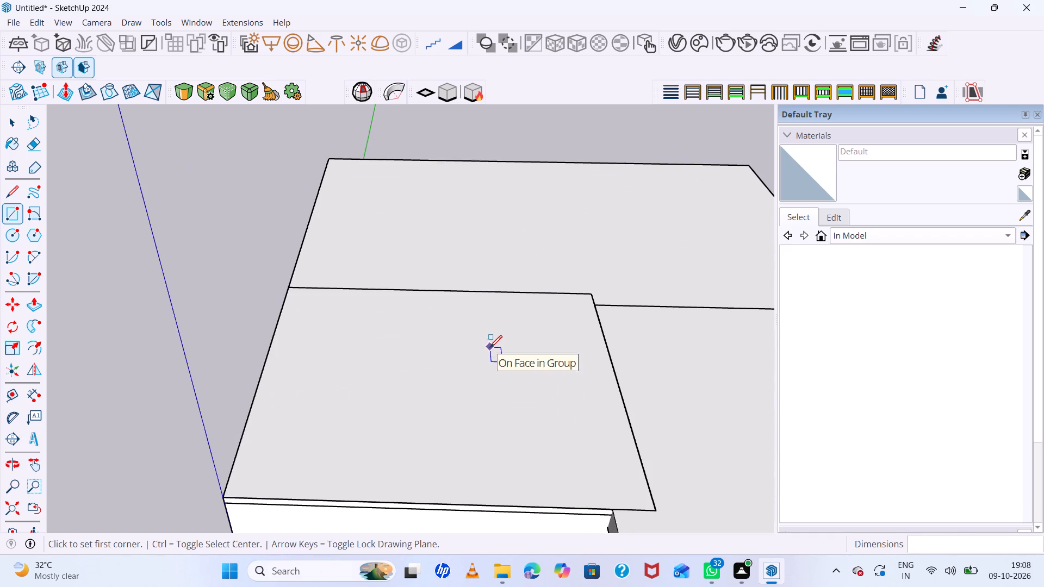
{"action": "key", "text": "space"}
{"action": "left_click", "coordinate": [490, 347]}
{"action": "key", "text": "p"}
{"action": "left_click", "coordinate": [490, 347]}
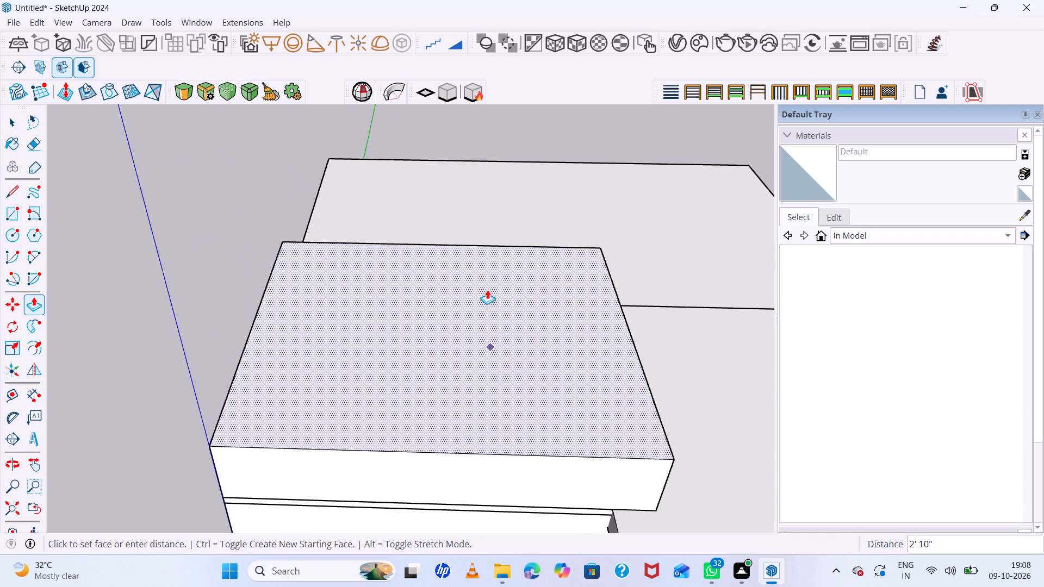
{"action": "scroll", "coordinate": [484, 273], "scroll_direction": "down", "scroll_amount": 15}
{"action": "left_click", "coordinate": [489, 228]}
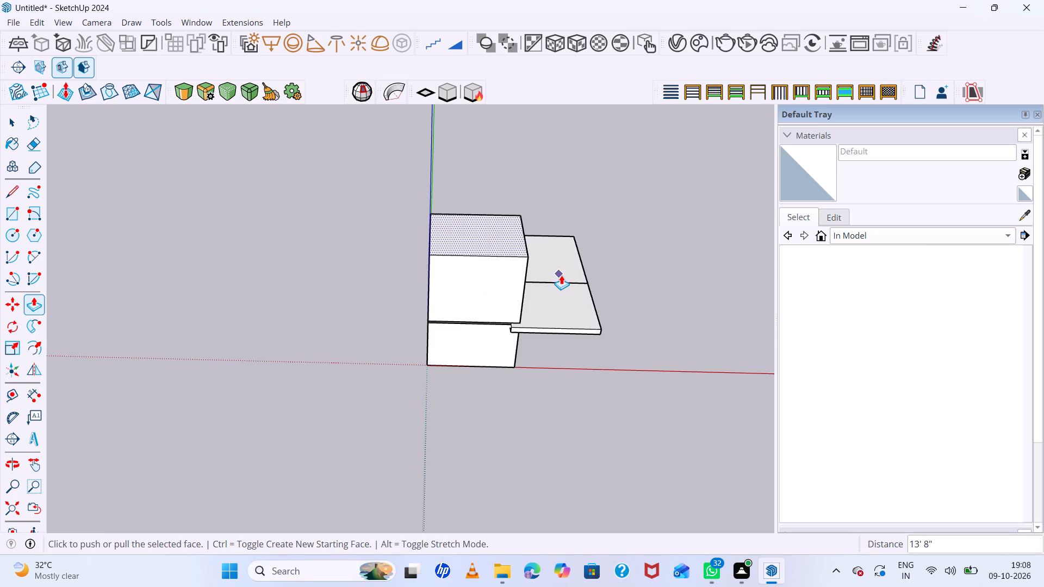
Push/pull the upper block's side face beside the canopy inward about 1' 7", to the endpoint at the canopy's outer end.
{"action": "scroll", "coordinate": [561, 275], "scroll_direction": "up", "scroll_amount": 4}
{"action": "middle_click_drag", "start_coordinate": [558, 272], "coordinate": [506, 258]}
{"action": "scroll", "coordinate": [537, 267], "scroll_direction": "up", "scroll_amount": 1}
{"action": "key", "text": "space"}
{"action": "left_click", "coordinate": [504, 278]}
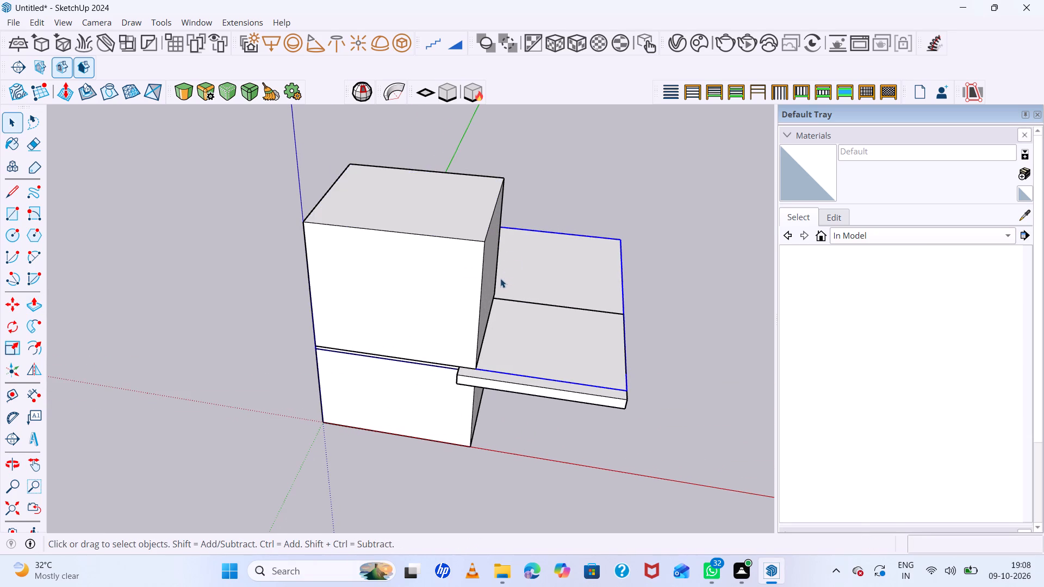
{"action": "left_click", "coordinate": [498, 279]}
{"action": "left_click", "coordinate": [481, 281]}
{"action": "left_click", "coordinate": [483, 281]}
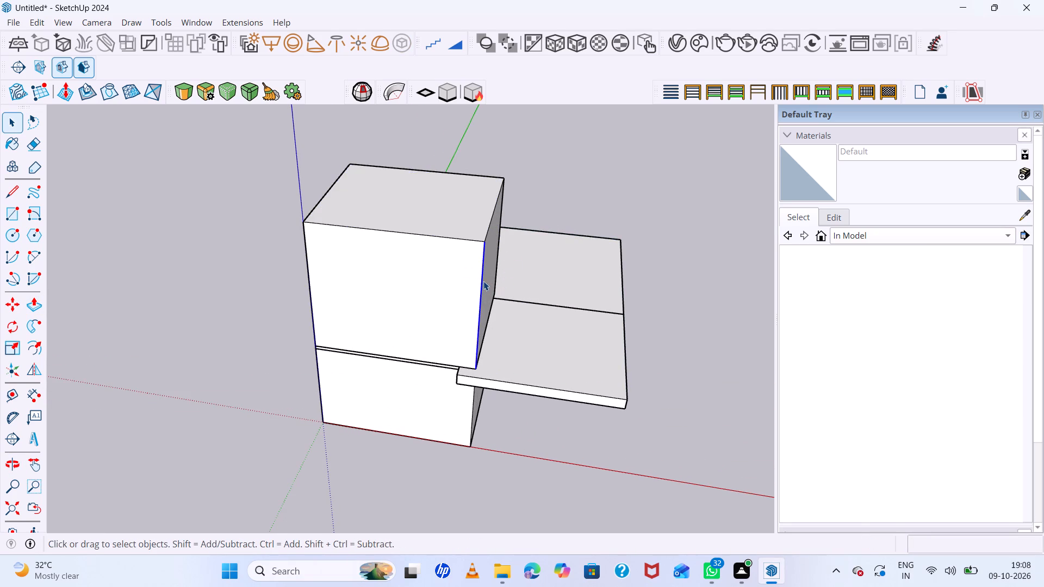
{"action": "scroll", "coordinate": [488, 283], "scroll_direction": "up", "scroll_amount": 4}
{"action": "left_click", "coordinate": [494, 283]}
{"action": "key", "text": "p"}
{"action": "left_click", "coordinate": [494, 283]}
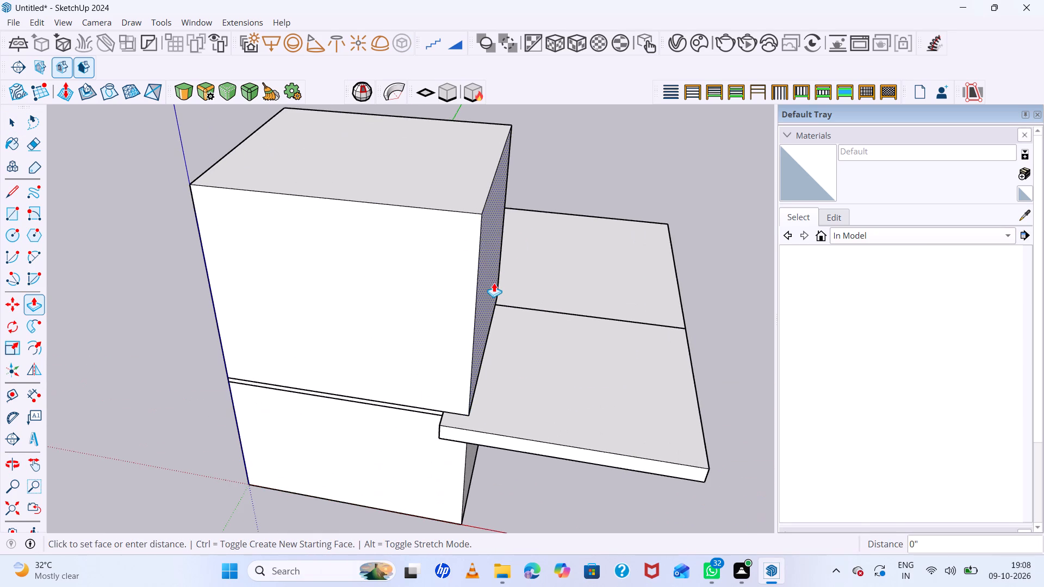
{"action": "left_click", "coordinate": [442, 419]}
Examine the upper block and the projecting canopy from low, front and corner viewpoints.
{"action": "middle_click_drag", "start_coordinate": [579, 429], "coordinate": [576, 320]}
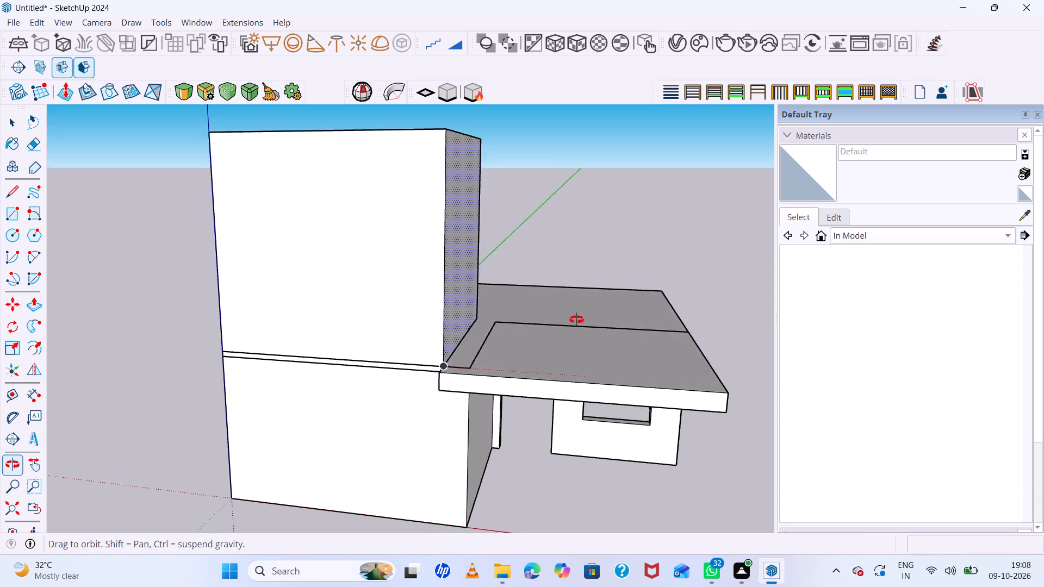
{"action": "middle_click_drag", "start_coordinate": [576, 320], "coordinate": [673, 230]}
{"action": "middle_click_drag", "start_coordinate": [671, 229], "coordinate": [663, 229]}
{"action": "scroll", "coordinate": [470, 289], "scroll_direction": "down", "scroll_amount": 11}
{"action": "scroll", "coordinate": [659, 272], "scroll_direction": "up", "scroll_amount": 5}
{"action": "middle_click_drag", "start_coordinate": [586, 268], "coordinate": [568, 363]}
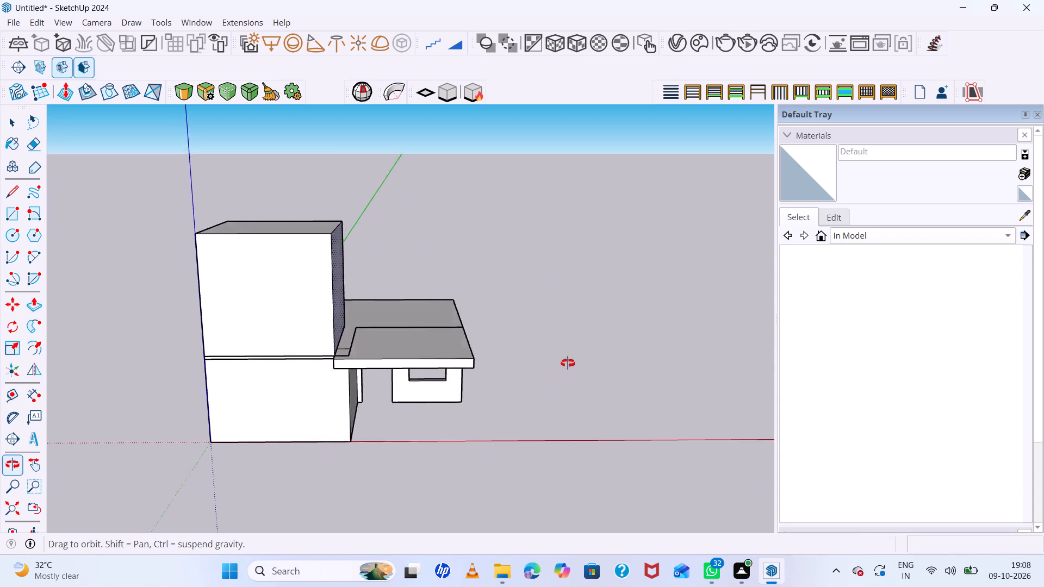
{"action": "middle_click_drag", "start_coordinate": [568, 363], "coordinate": [544, 442]}
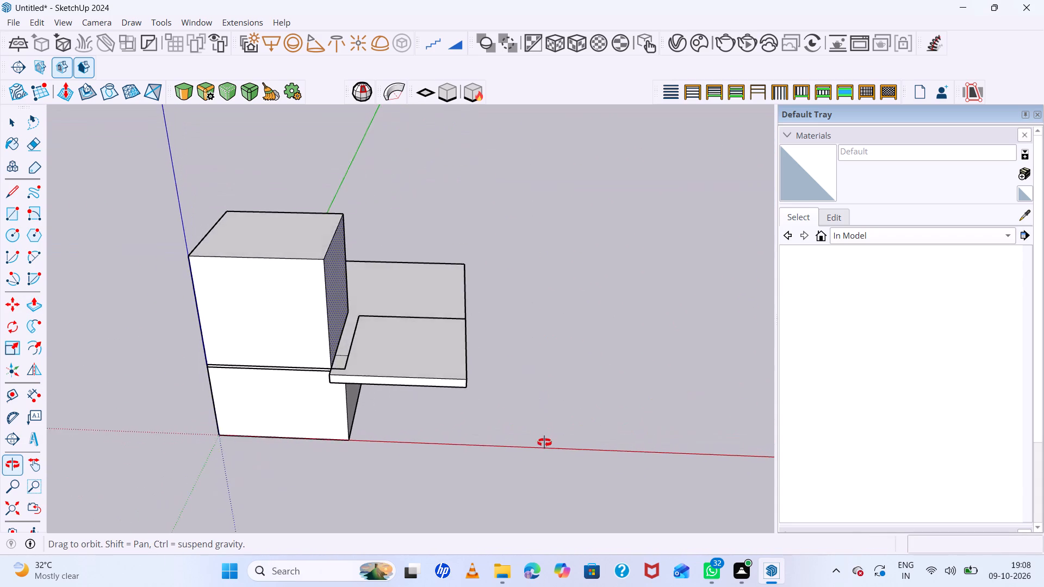
{"action": "middle_click_drag", "start_coordinate": [544, 442], "coordinate": [346, 322]}
{"action": "scroll", "coordinate": [453, 340], "scroll_direction": "up", "scroll_amount": 5}
{"action": "middle_click_drag", "start_coordinate": [457, 339], "coordinate": [507, 424]}
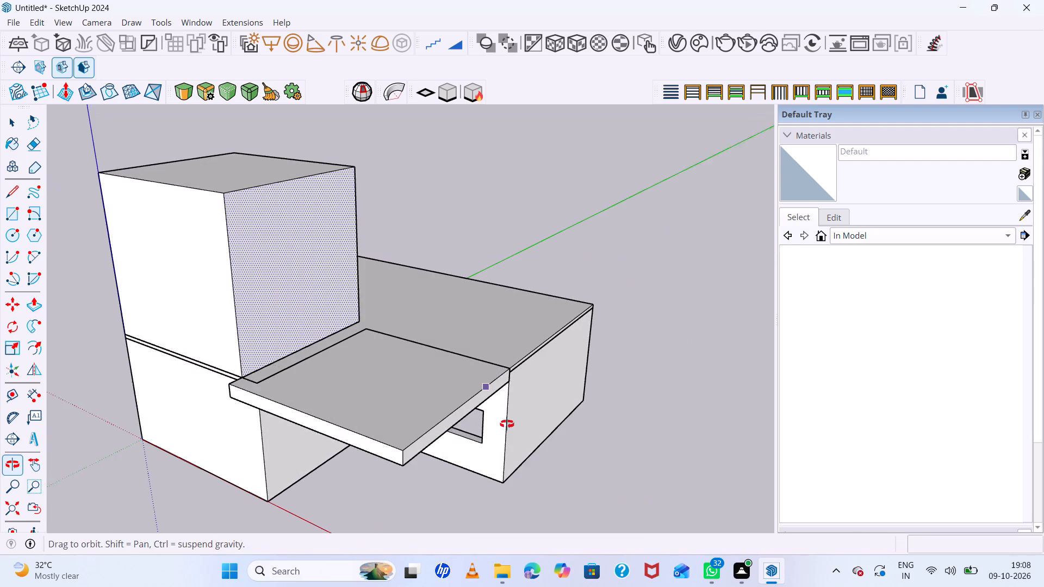
{"action": "middle_click_drag", "start_coordinate": [507, 424], "coordinate": [507, 425]}
Open the canopy group, select all of the slab's geometry and cut it from the model.
{"action": "key", "text": "space"}
{"action": "triple_click", "coordinate": [431, 346]}
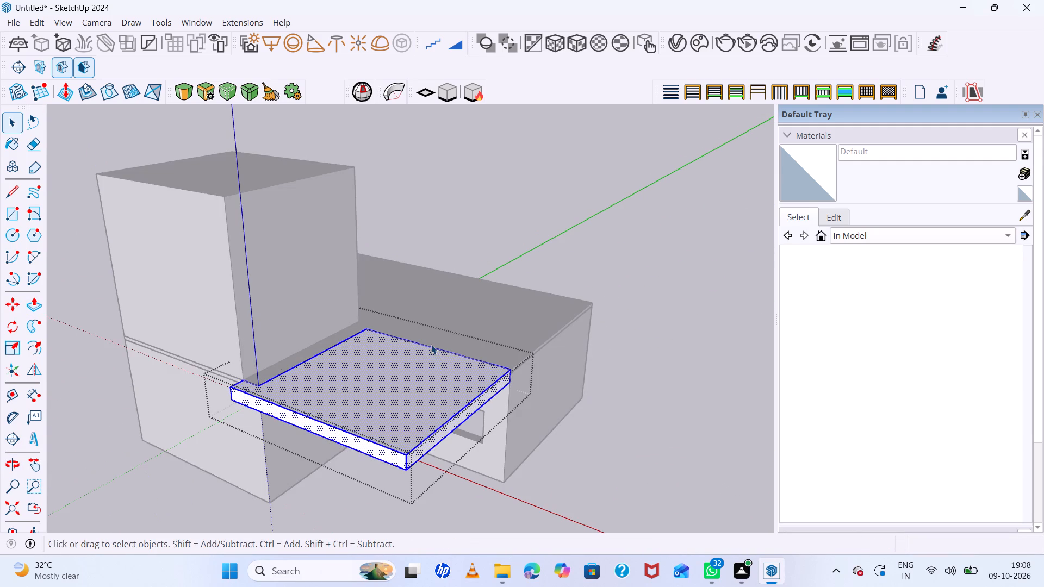
{"action": "key", "text": "ctrl+x"}
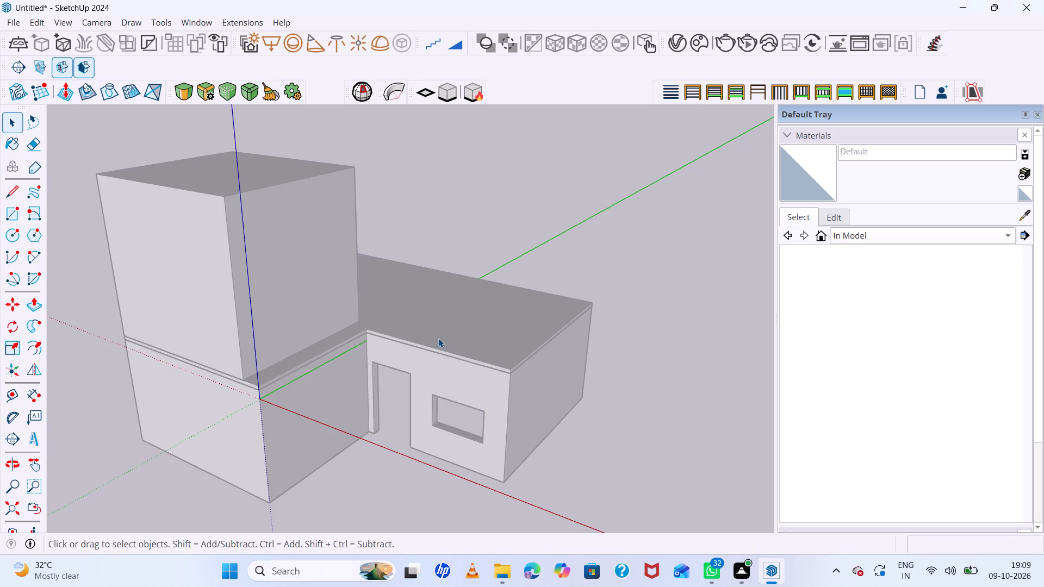
Open the roof slab group and push/pull its recess-side edge face outward 13' 11", extending the slab over the entrance recess.
{"action": "middle_click_drag", "start_coordinate": [443, 341], "coordinate": [469, 343]}
{"action": "key", "text": "space"}
{"action": "double_click", "coordinate": [472, 332]}
{"action": "scroll", "coordinate": [392, 381], "scroll_direction": "up", "scroll_amount": 11}
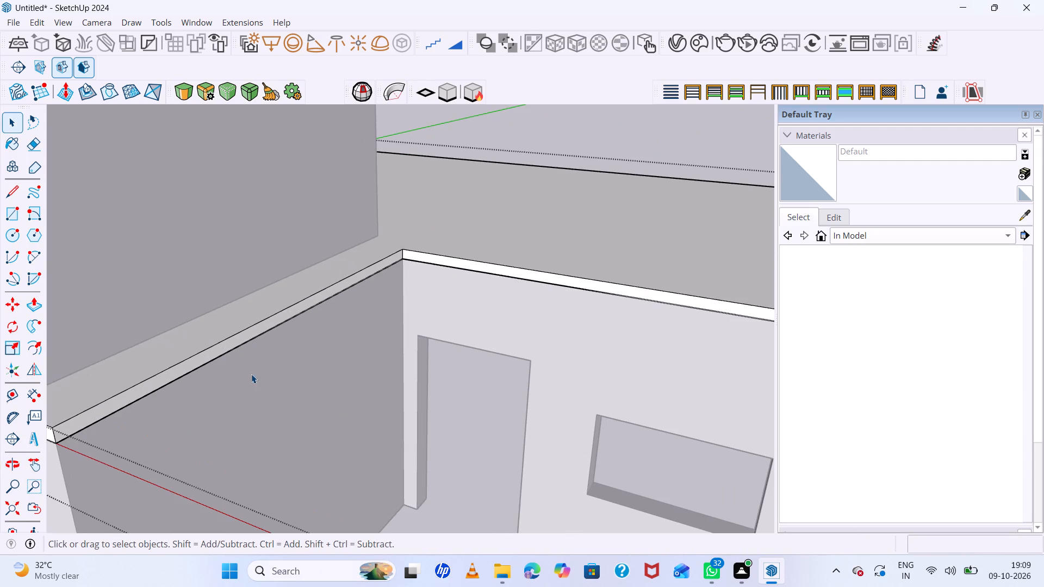
{"action": "left_click", "coordinate": [245, 342]}
{"action": "scroll", "coordinate": [253, 335], "scroll_direction": "down", "scroll_amount": 5}
{"action": "scroll", "coordinate": [253, 335], "scroll_direction": "up", "scroll_amount": 5}
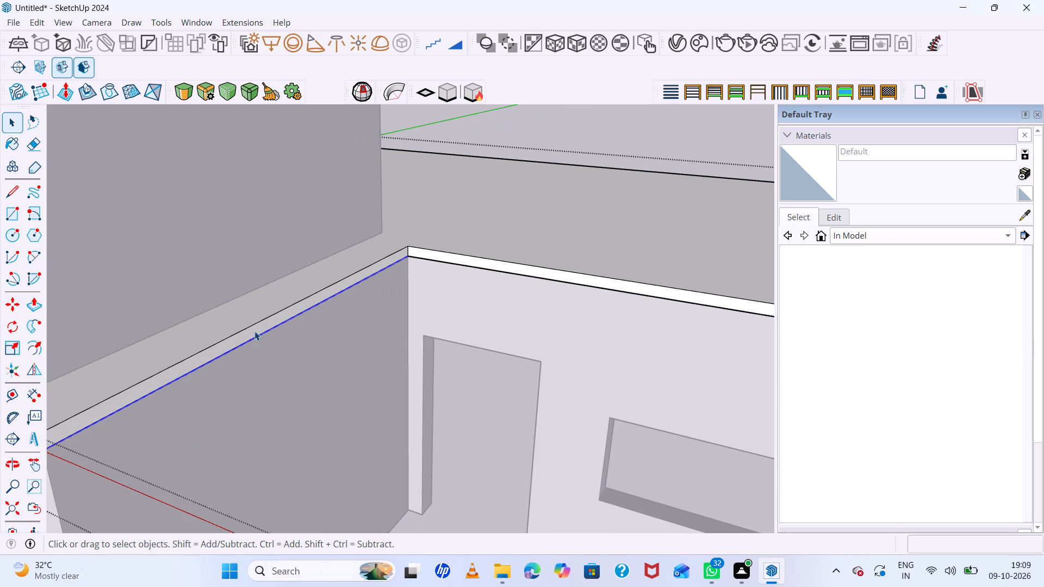
{"action": "left_click", "coordinate": [254, 330]}
{"action": "scroll", "coordinate": [286, 319], "scroll_direction": "up", "scroll_amount": 6}
{"action": "scroll", "coordinate": [480, 216], "scroll_direction": "down", "scroll_amount": 13}
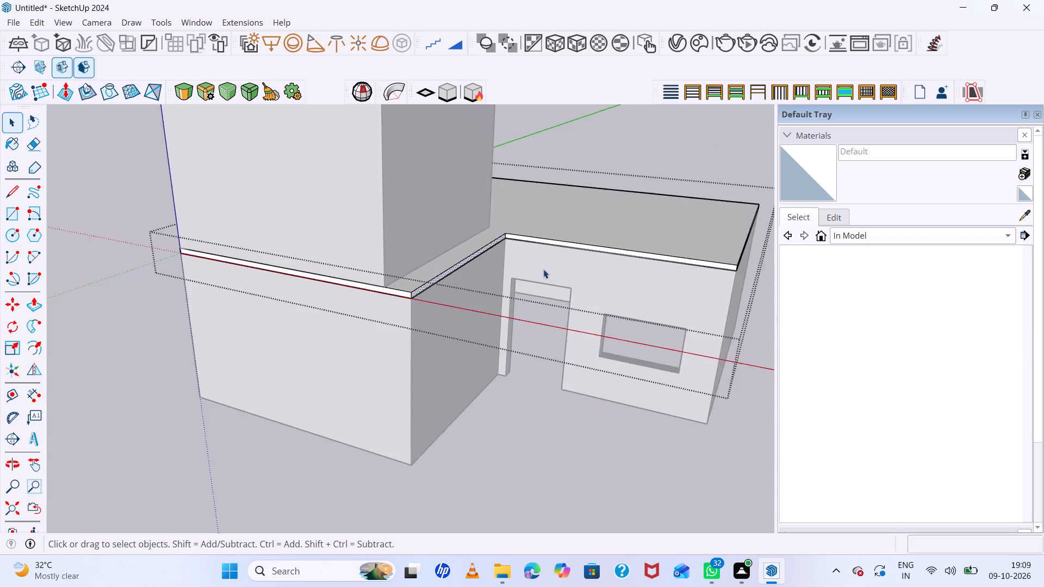
{"action": "scroll", "coordinate": [387, 327], "scroll_direction": "up", "scroll_amount": 5}
{"action": "middle_click_drag", "start_coordinate": [551, 317], "coordinate": [342, 346]}
{"action": "scroll", "coordinate": [271, 289], "scroll_direction": "down", "scroll_amount": 7}
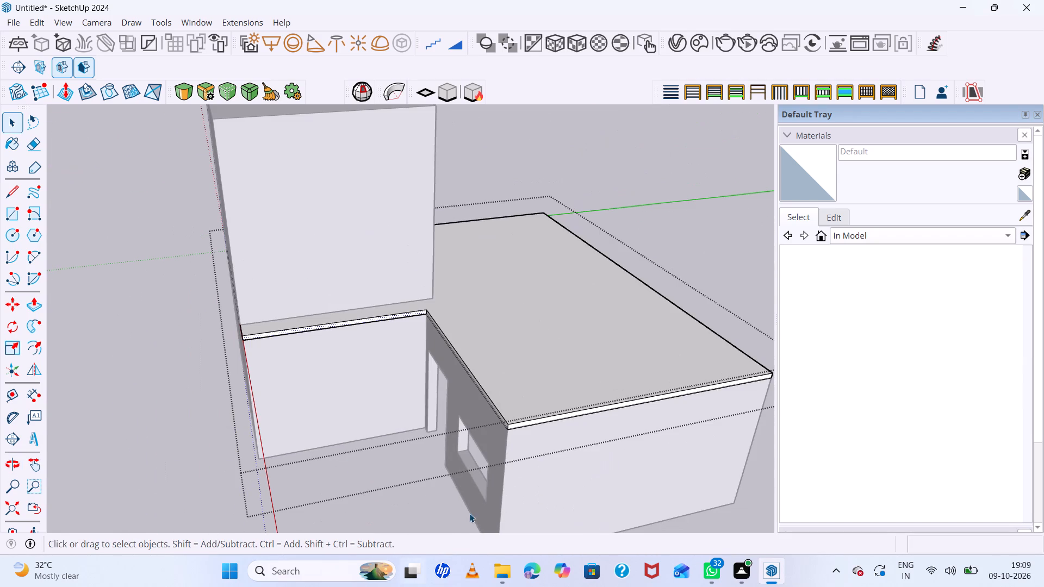
{"action": "scroll", "coordinate": [421, 386], "scroll_direction": "down", "scroll_amount": 8}
{"action": "key", "text": "p"}
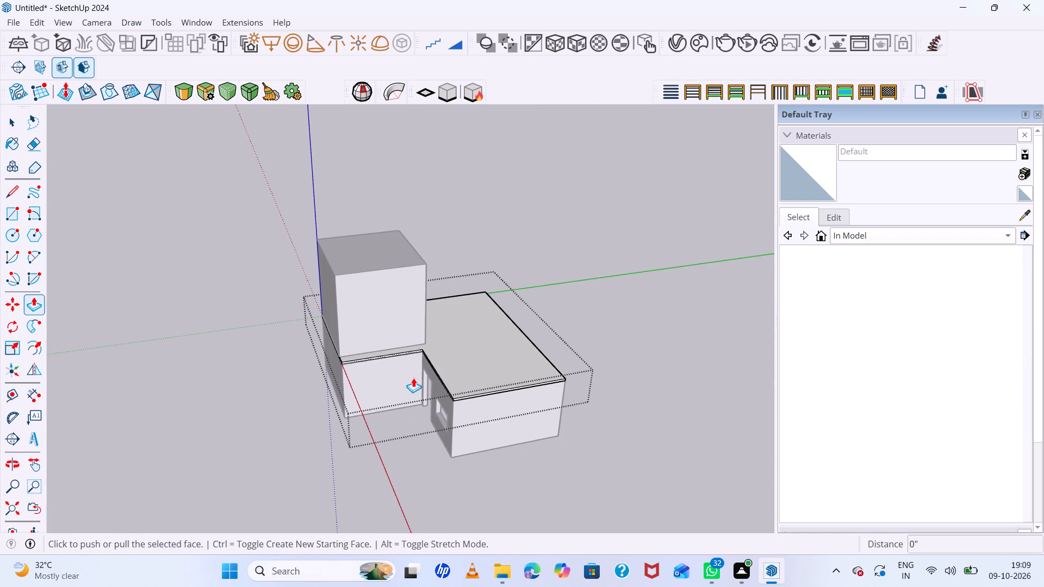
{"action": "scroll", "coordinate": [363, 364], "scroll_direction": "up", "scroll_amount": 12}
{"action": "left_click", "coordinate": [318, 363]}
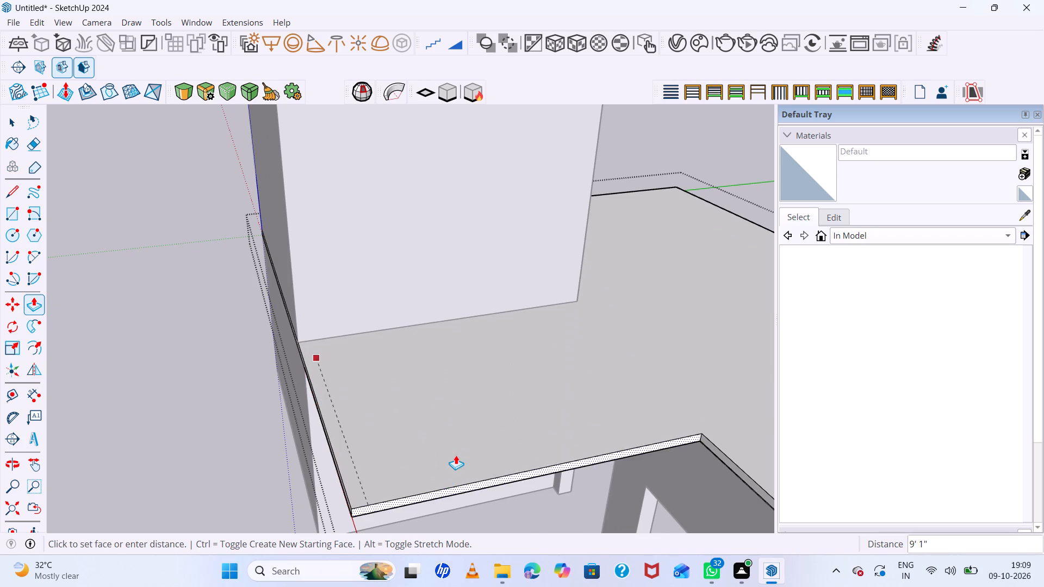
{"action": "scroll", "coordinate": [456, 455], "scroll_direction": "down", "scroll_amount": 7}
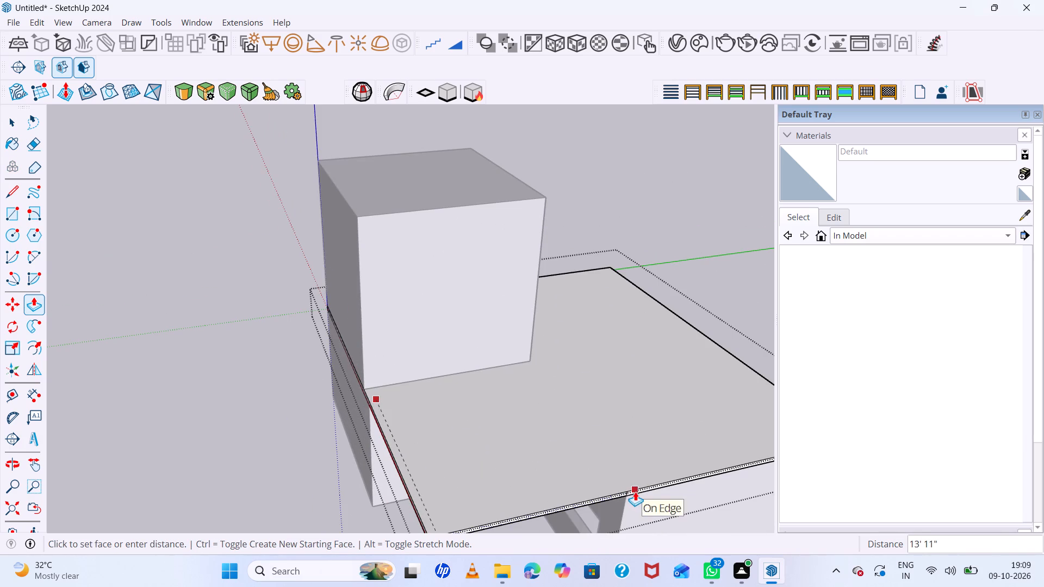
{"action": "left_click", "coordinate": [635, 491]}
Draw a 4" vertical line across the slab's front face at the lower wall's corner beside the recess.
{"action": "scroll", "coordinate": [408, 419], "scroll_direction": "down", "scroll_amount": 6}
{"action": "middle_click_drag", "start_coordinate": [449, 433], "coordinate": [669, 417]}
{"action": "scroll", "coordinate": [534, 382], "scroll_direction": "up", "scroll_amount": 7}
{"action": "middle_click_drag", "start_coordinate": [582, 446], "coordinate": [588, 341]}
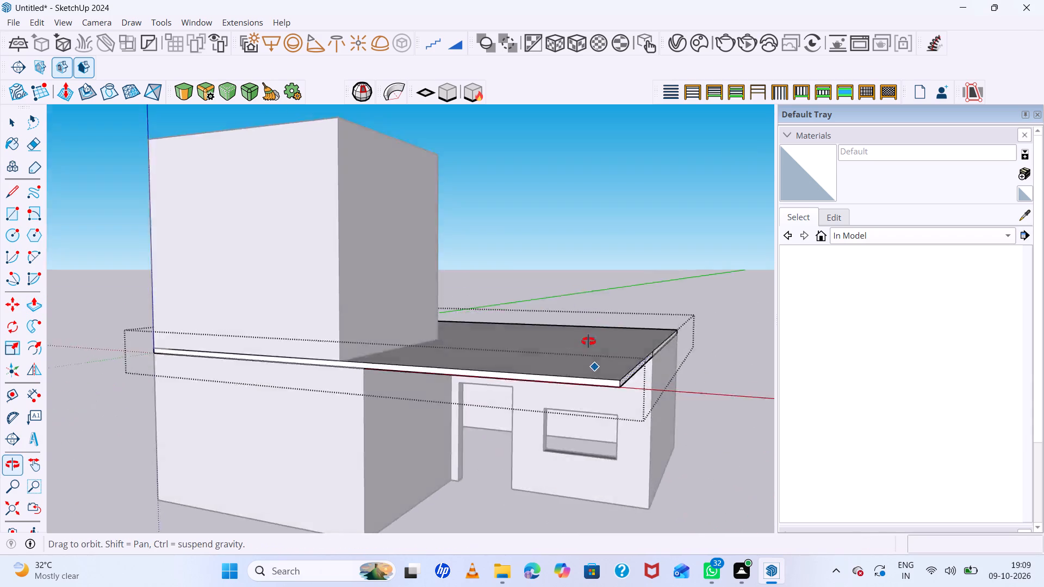
{"action": "middle_click_drag", "start_coordinate": [588, 341], "coordinate": [595, 285]}
{"action": "middle_click", "coordinate": [595, 285]}
{"action": "scroll", "coordinate": [469, 341], "scroll_direction": "up", "scroll_amount": 6}
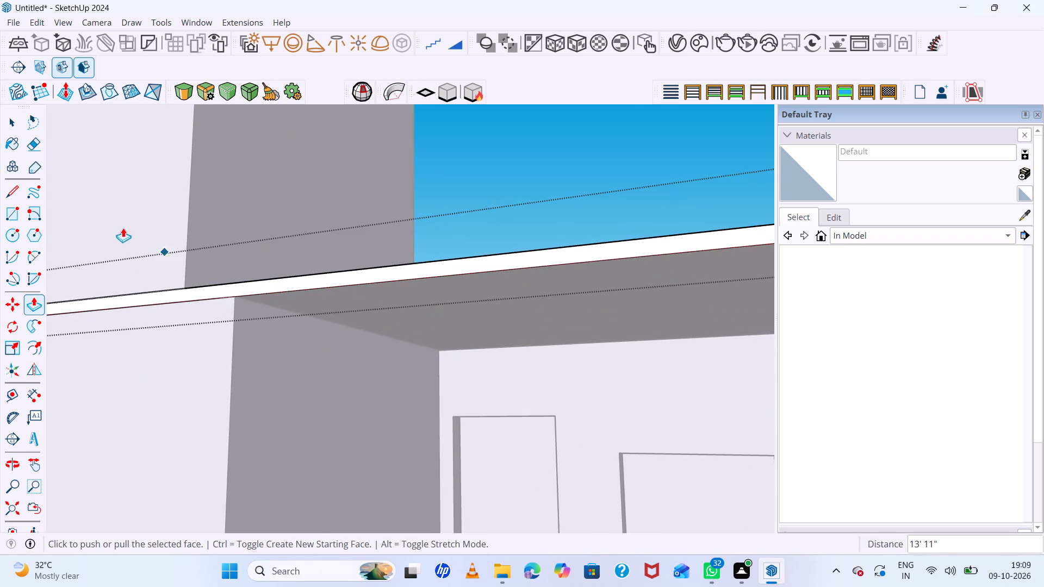
{"action": "key", "text": "space"}
{"action": "scroll", "coordinate": [240, 292], "scroll_direction": "up", "scroll_amount": 10}
{"action": "key", "text": "l"}
{"action": "scroll", "coordinate": [159, 292], "scroll_direction": "up", "scroll_amount": 2}
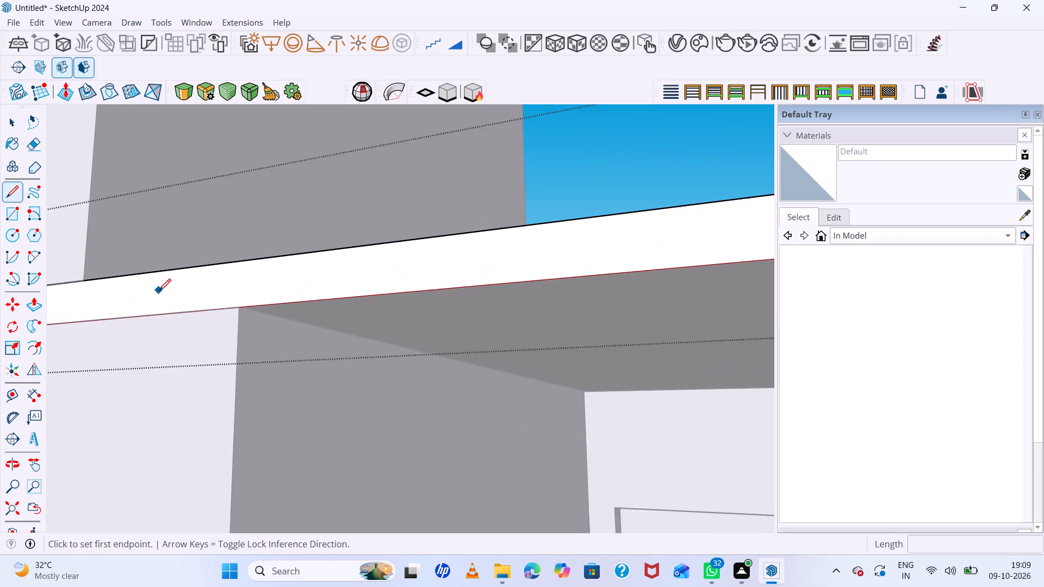
{"action": "scroll", "coordinate": [159, 291], "scroll_direction": "up", "scroll_amount": 4}
{"action": "left_click", "coordinate": [281, 315]}
{"action": "left_click", "coordinate": [279, 246]}
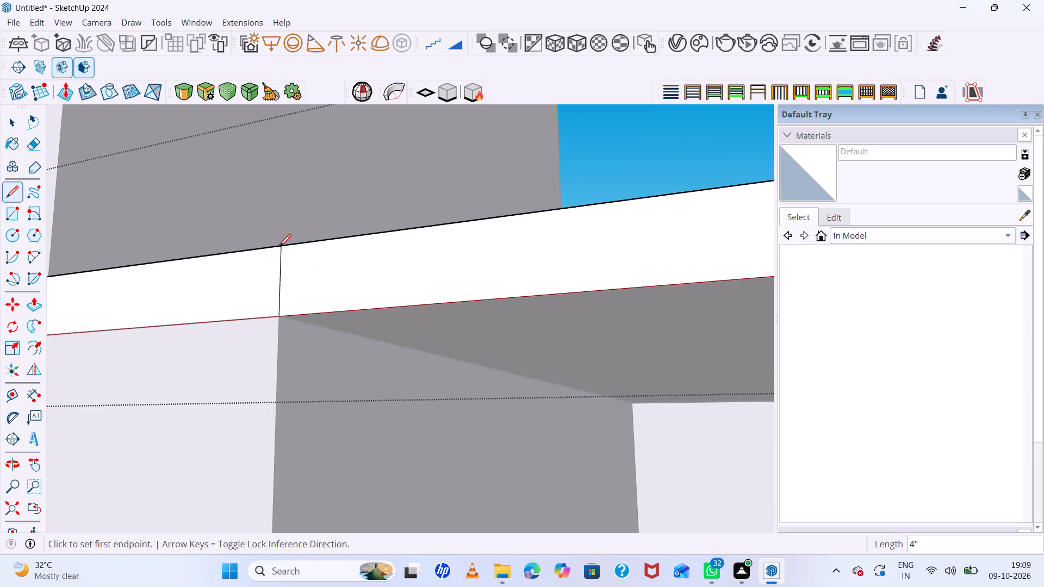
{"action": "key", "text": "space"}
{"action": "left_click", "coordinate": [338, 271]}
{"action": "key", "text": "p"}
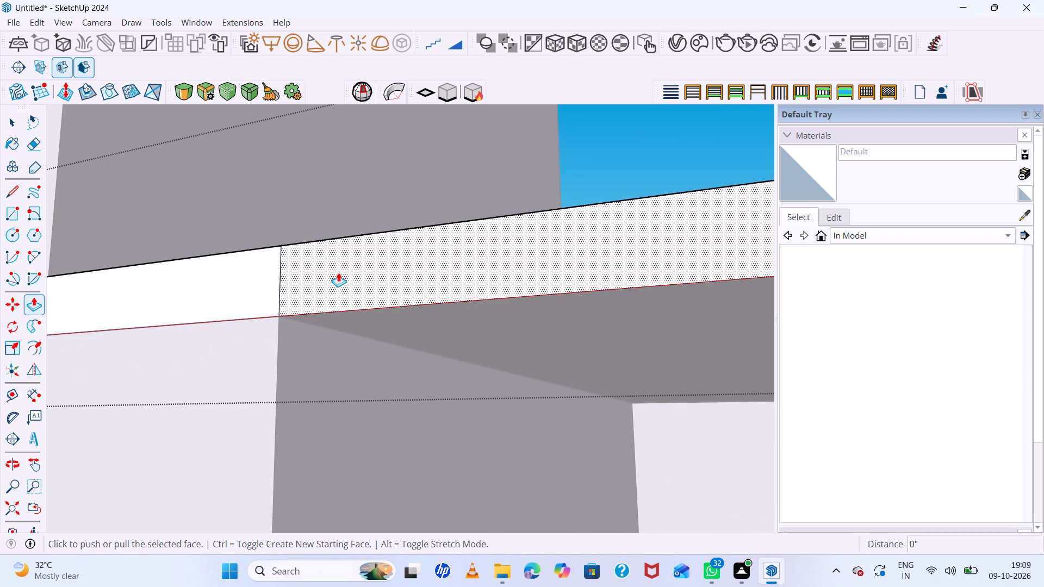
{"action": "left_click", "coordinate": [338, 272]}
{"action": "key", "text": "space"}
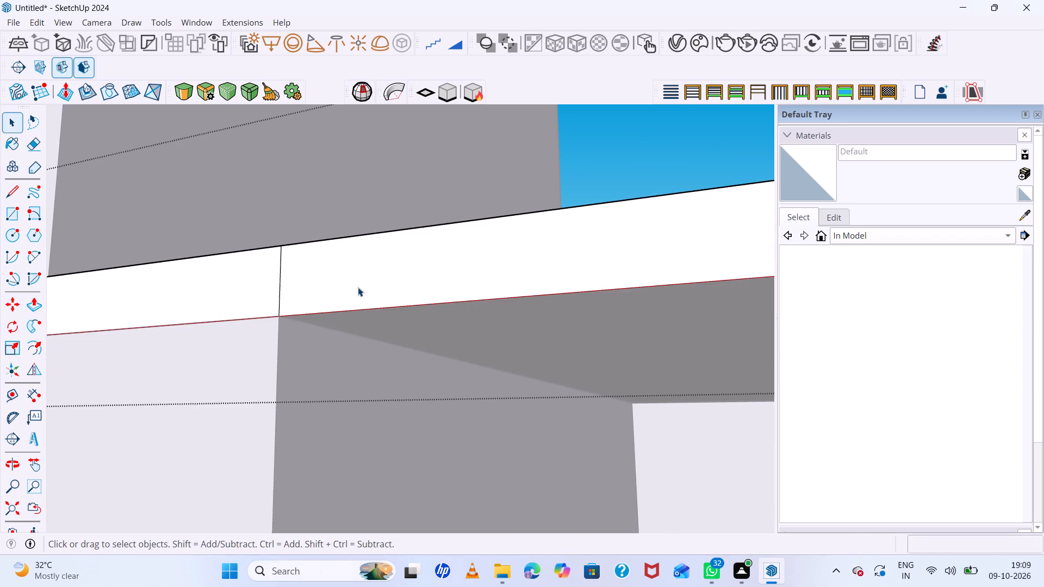
Draw a 13' 11" by 12' 9" rectangle on the slab's underside, covering the entrance recess from corner to corner.
{"action": "scroll", "coordinate": [254, 250], "scroll_direction": "down", "scroll_amount": 20}
{"action": "scroll", "coordinate": [254, 250], "scroll_direction": "down", "scroll_amount": 9}
{"action": "middle_click_drag", "start_coordinate": [348, 257], "coordinate": [358, 201]}
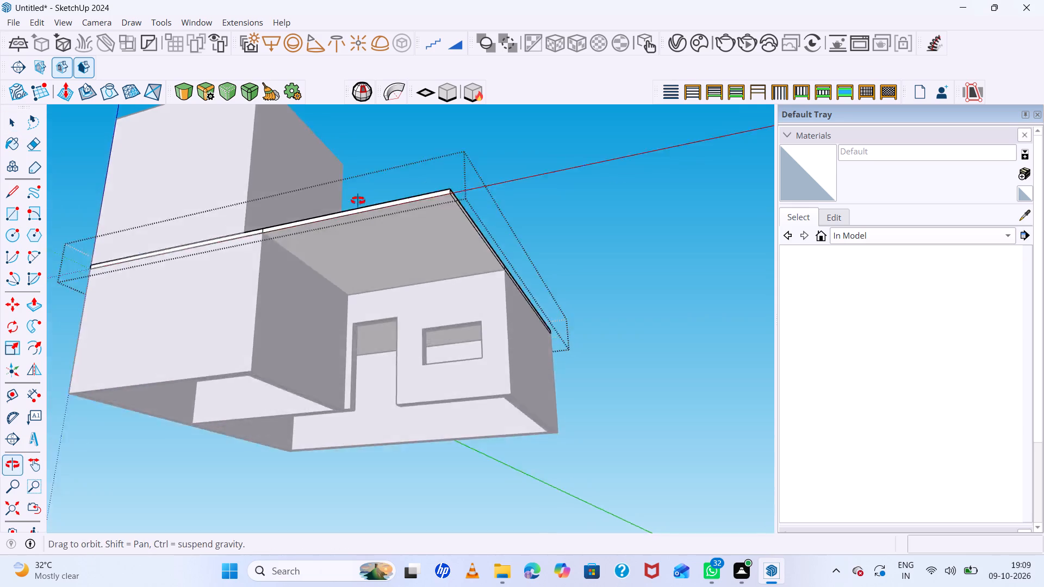
{"action": "middle_click_drag", "start_coordinate": [358, 201], "coordinate": [372, 167]}
{"action": "scroll", "coordinate": [407, 201], "scroll_direction": "down", "scroll_amount": 1}
{"action": "scroll", "coordinate": [426, 239], "scroll_direction": "up", "scroll_amount": 7}
{"action": "left_click", "coordinate": [421, 234]}
{"action": "key", "text": "space"}
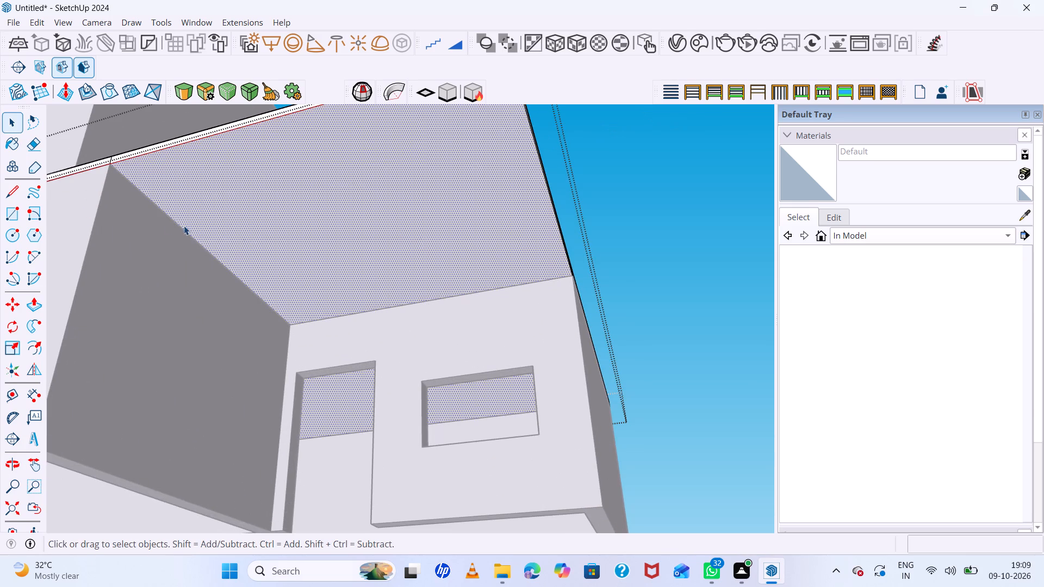
{"action": "scroll", "coordinate": [167, 224], "scroll_direction": "down", "scroll_amount": 7}
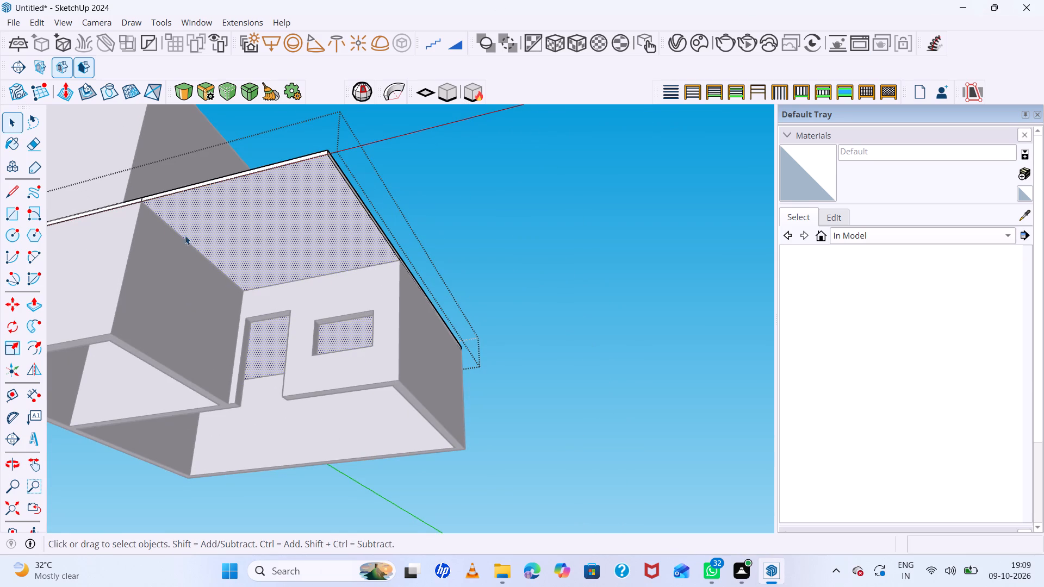
{"action": "key", "text": "r"}
{"action": "scroll", "coordinate": [175, 198], "scroll_direction": "up", "scroll_amount": 6}
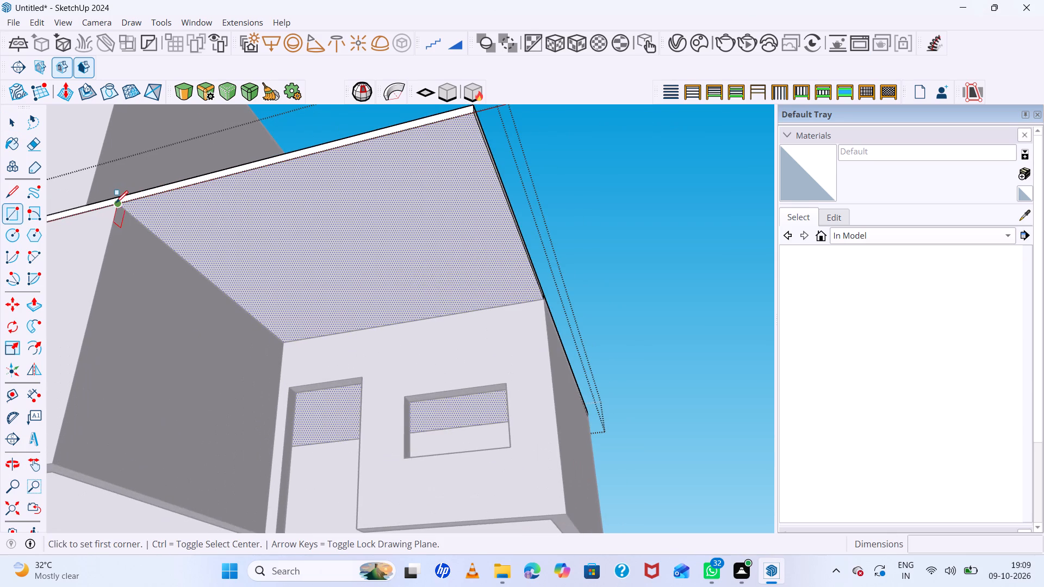
{"action": "left_click", "coordinate": [116, 203]}
{"action": "double_click", "coordinate": [539, 297]}
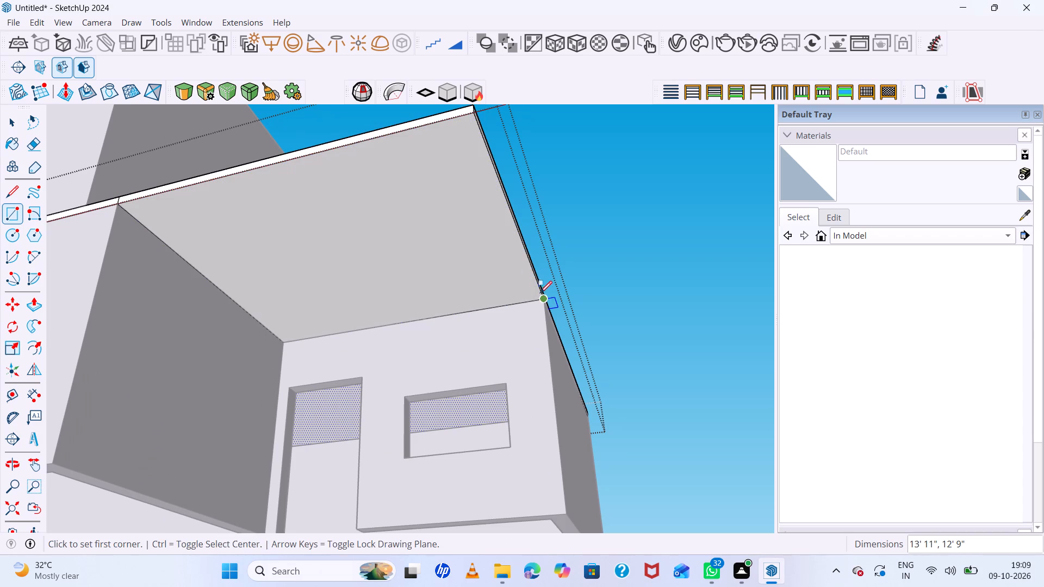
Push/pull the underside rectangle over the entrance recess downward about 10" to thicken the canopy.
{"action": "key", "text": "space"}
{"action": "left_click", "coordinate": [397, 201]}
{"action": "key", "text": "p"}
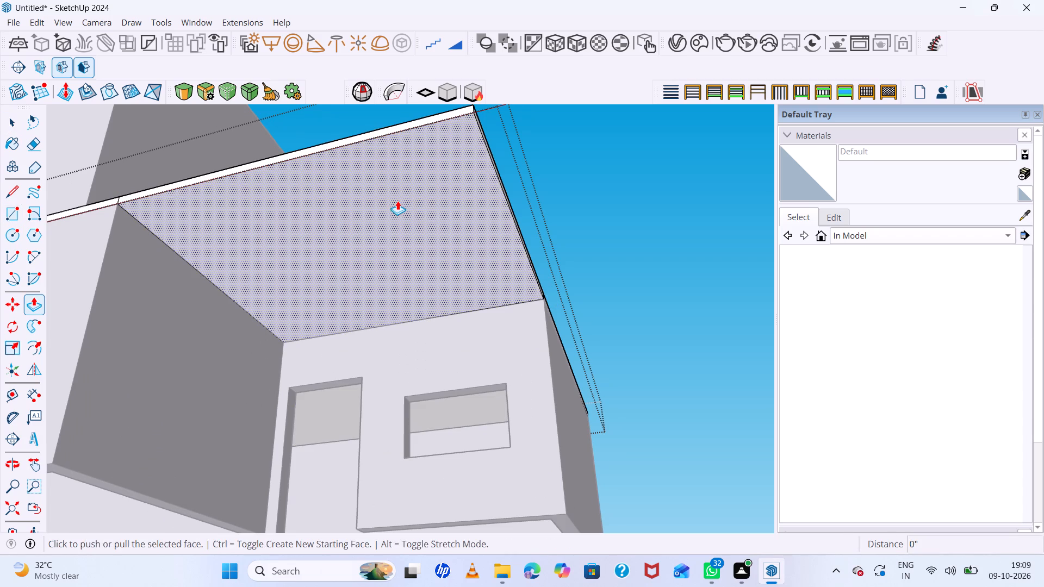
{"action": "double_click", "coordinate": [397, 201]}
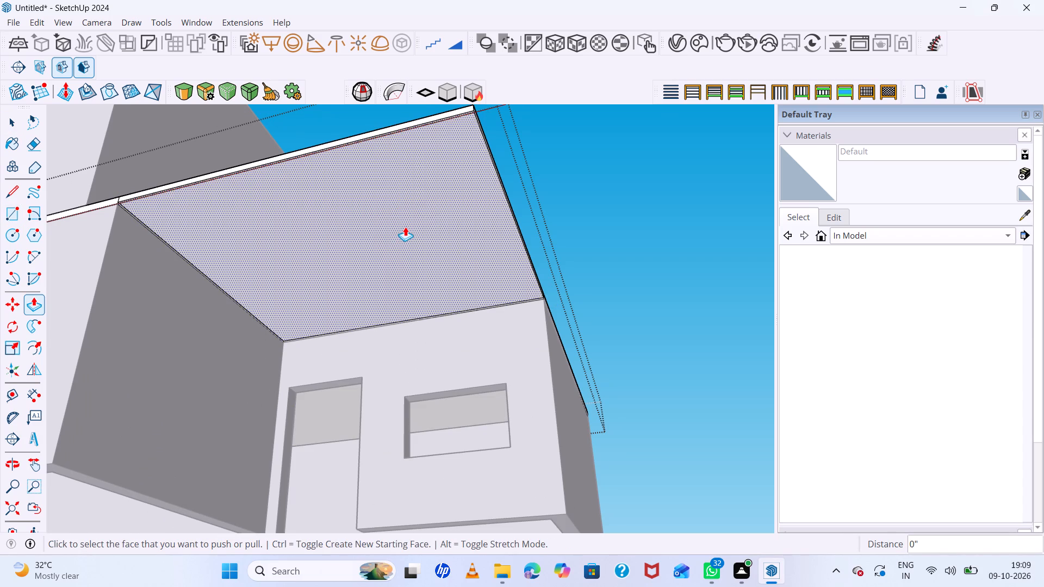
{"action": "key", "text": "p"}
{"action": "left_click", "coordinate": [405, 227]}
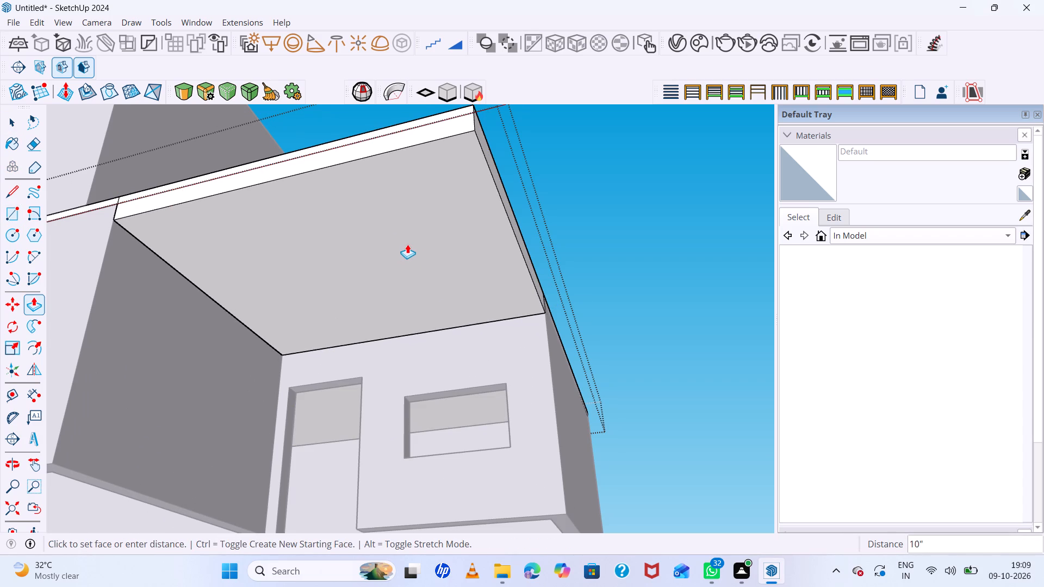
{"action": "left_click", "coordinate": [407, 244]}
Push/pull the thickened canopy's front face outward about 1' 5", beyond the adjoining block's front wall.
{"action": "scroll", "coordinate": [292, 181], "scroll_direction": "down", "scroll_amount": 6}
{"action": "middle_click_drag", "start_coordinate": [319, 190], "coordinate": [358, 349]}
{"action": "scroll", "coordinate": [354, 349], "scroll_direction": "up", "scroll_amount": 5}
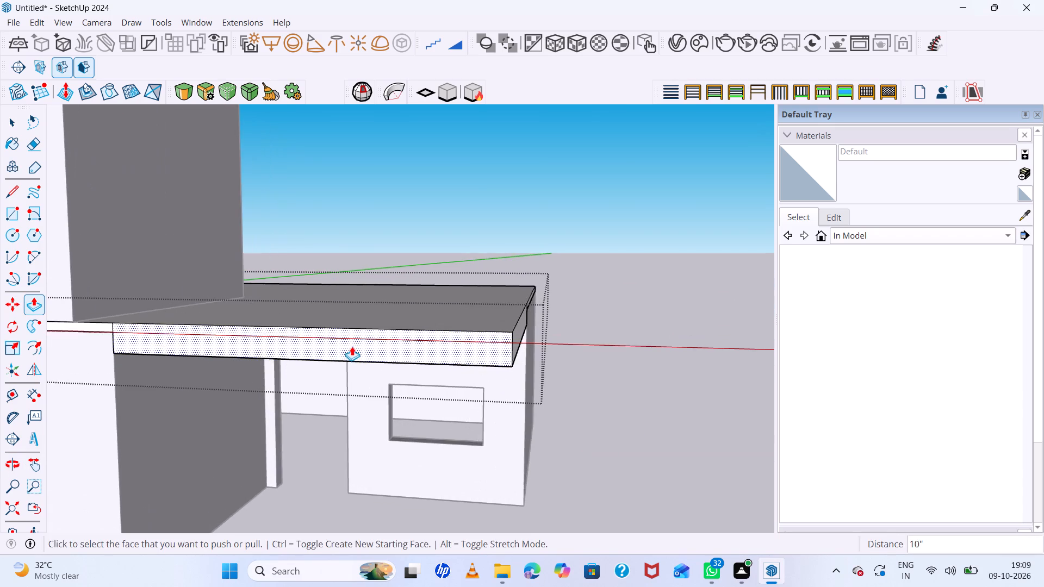
{"action": "middle_click_drag", "start_coordinate": [352, 345], "coordinate": [326, 296]}
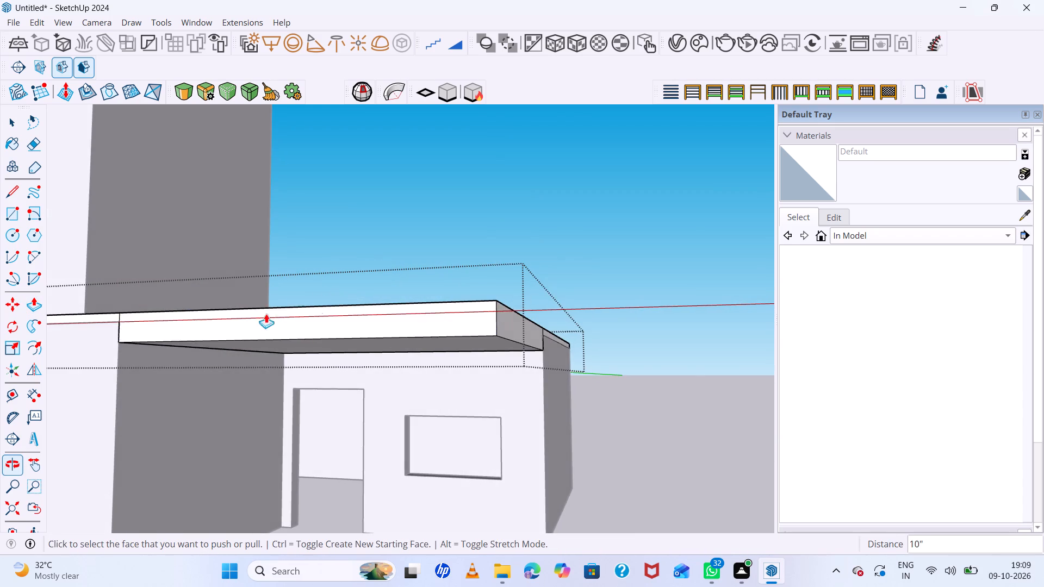
{"action": "scroll", "coordinate": [175, 312], "scroll_direction": "up", "scroll_amount": 5}
{"action": "scroll", "coordinate": [253, 313], "scroll_direction": "down", "scroll_amount": 10}
{"action": "scroll", "coordinate": [246, 306], "scroll_direction": "up", "scroll_amount": 11}
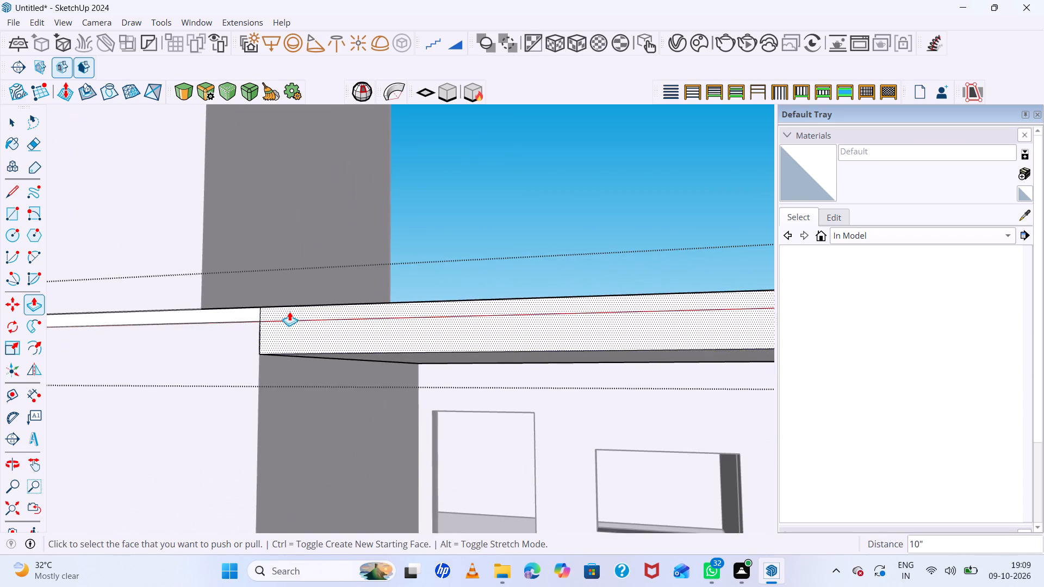
{"action": "middle_click_drag", "start_coordinate": [322, 324], "coordinate": [427, 332]}
{"action": "scroll", "coordinate": [357, 301], "scroll_direction": "down", "scroll_amount": 7}
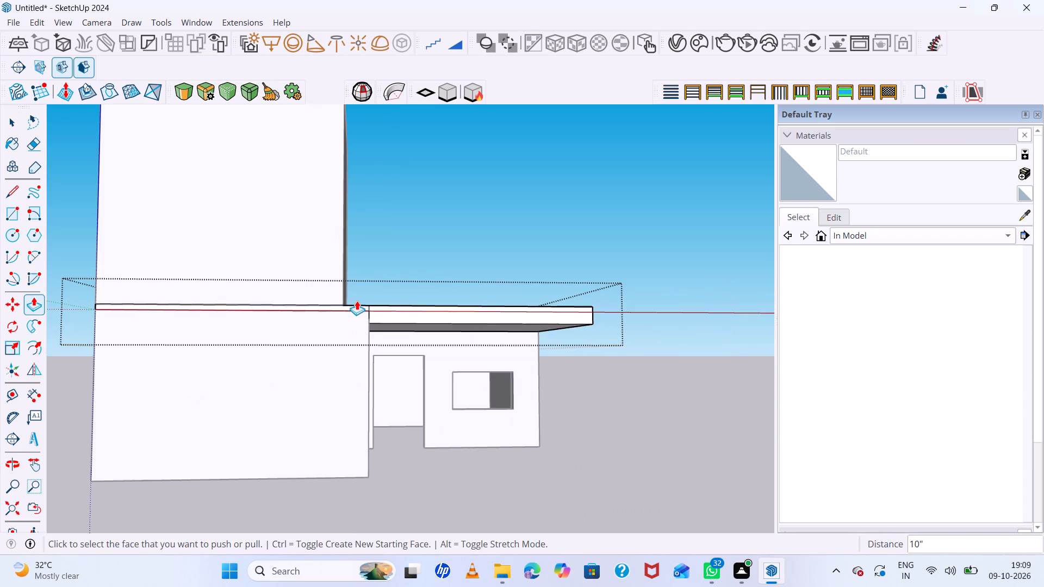
{"action": "scroll", "coordinate": [374, 322], "scroll_direction": "up", "scroll_amount": 19}
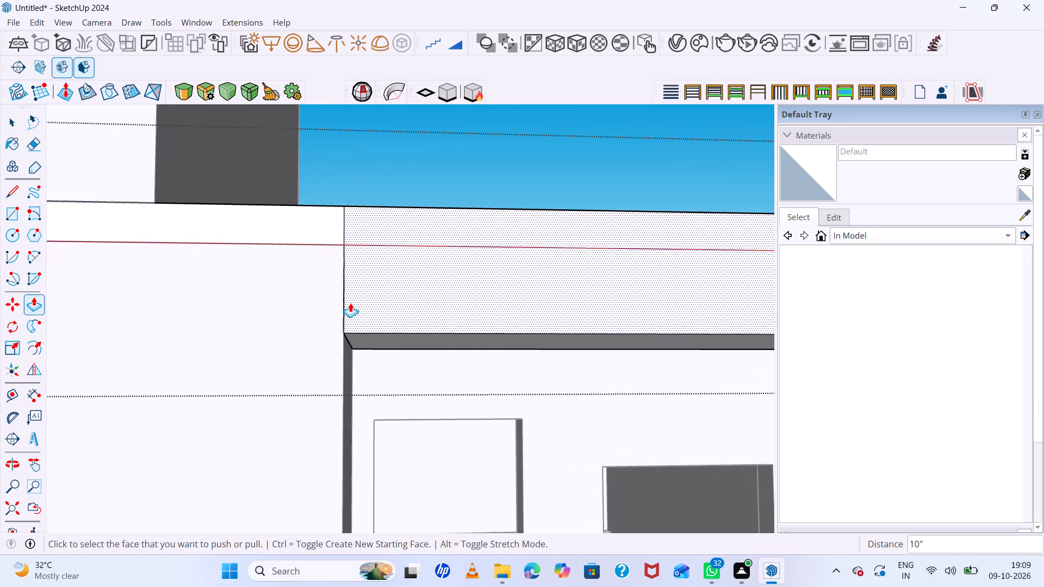
{"action": "scroll", "coordinate": [349, 302], "scroll_direction": "down", "scroll_amount": 6}
{"action": "left_click", "coordinate": [388, 291]}
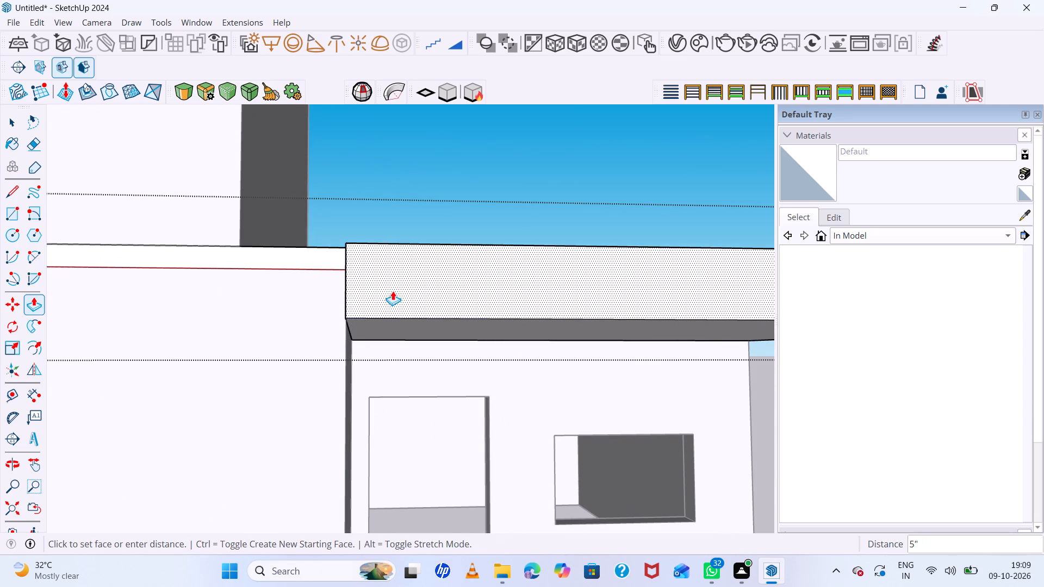
{"action": "middle_click_drag", "start_coordinate": [427, 310], "coordinate": [570, 340]}
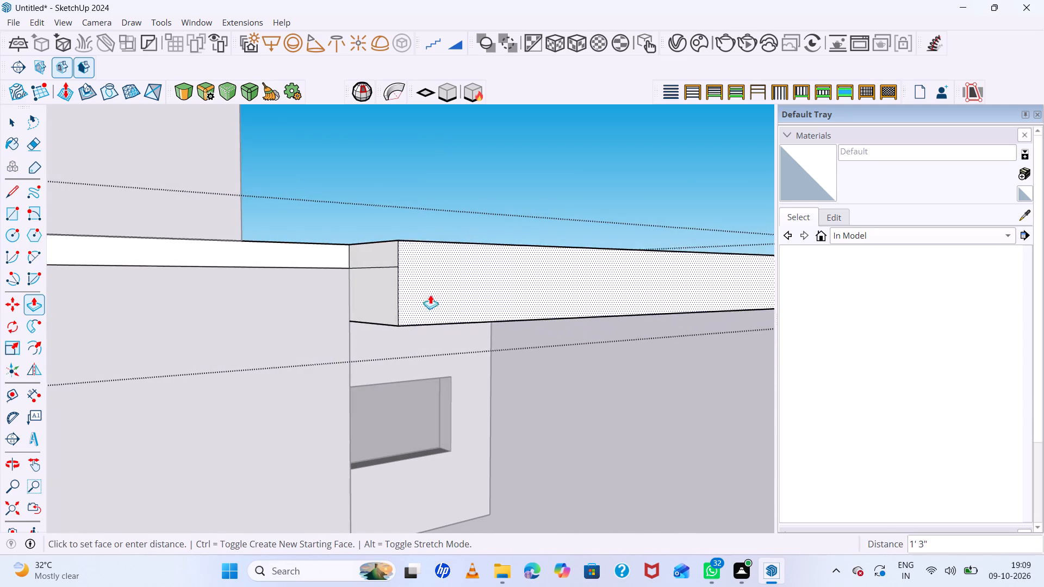
{"action": "left_click", "coordinate": [445, 299]}
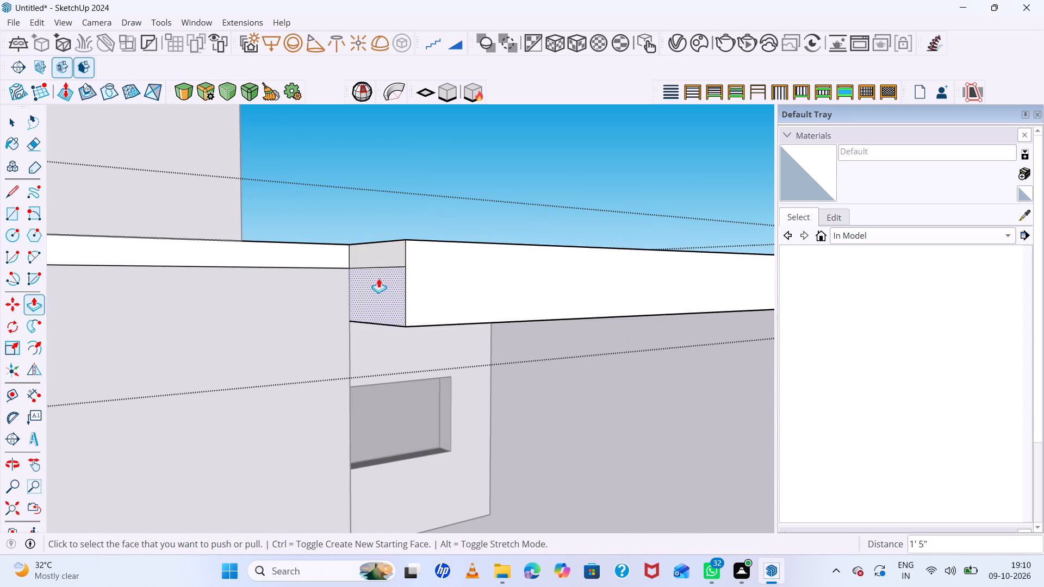
Erase the horizontal edge dividing the projecting canopy's side face next to the block's front wall.
{"action": "key", "text": "space"}
{"action": "key", "text": "e"}
{"action": "left_click", "coordinate": [380, 265]}
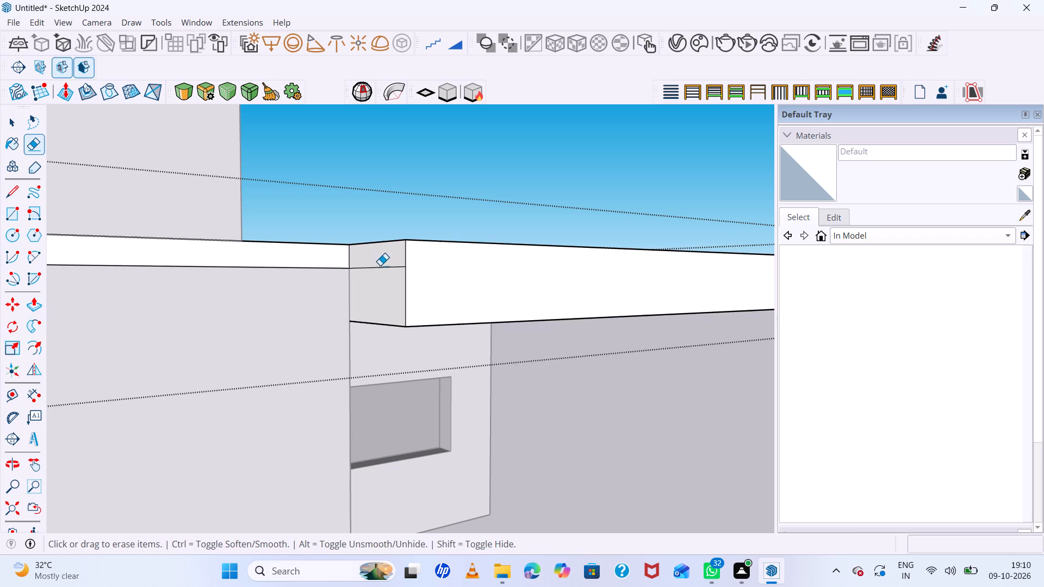
{"action": "left_click", "coordinate": [382, 271]}
{"action": "left_click", "coordinate": [391, 271]}
{"action": "left_click", "coordinate": [392, 267]}
Draw a rectangle over the projecting canopy's side face, from its upper wall-side corner to the opposite lower front corner.
{"action": "key", "text": "space"}
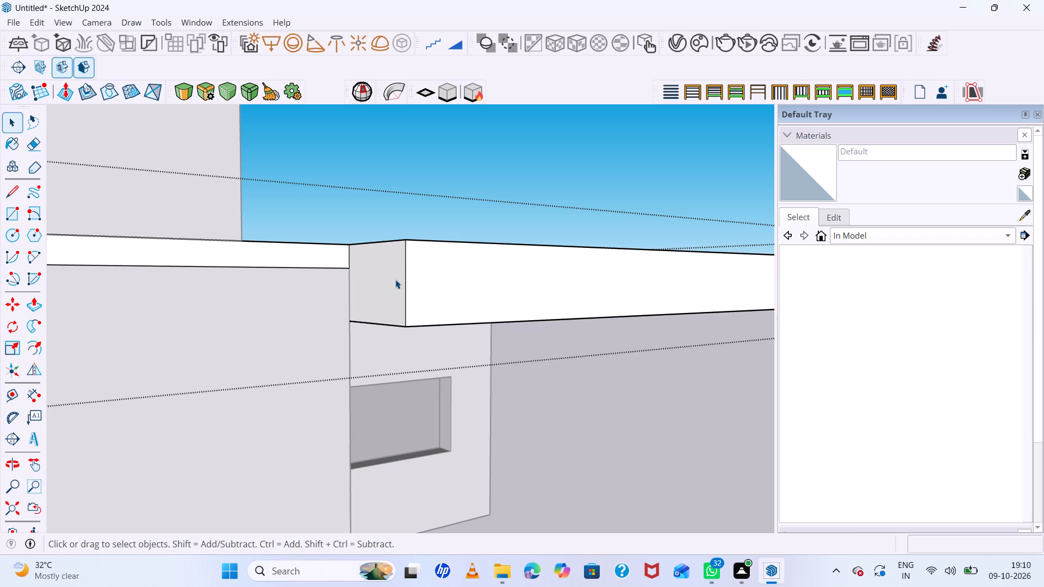
{"action": "left_click", "coordinate": [395, 280]}
{"action": "key", "text": "r"}
{"action": "scroll", "coordinate": [352, 240], "scroll_direction": "up", "scroll_amount": 5}
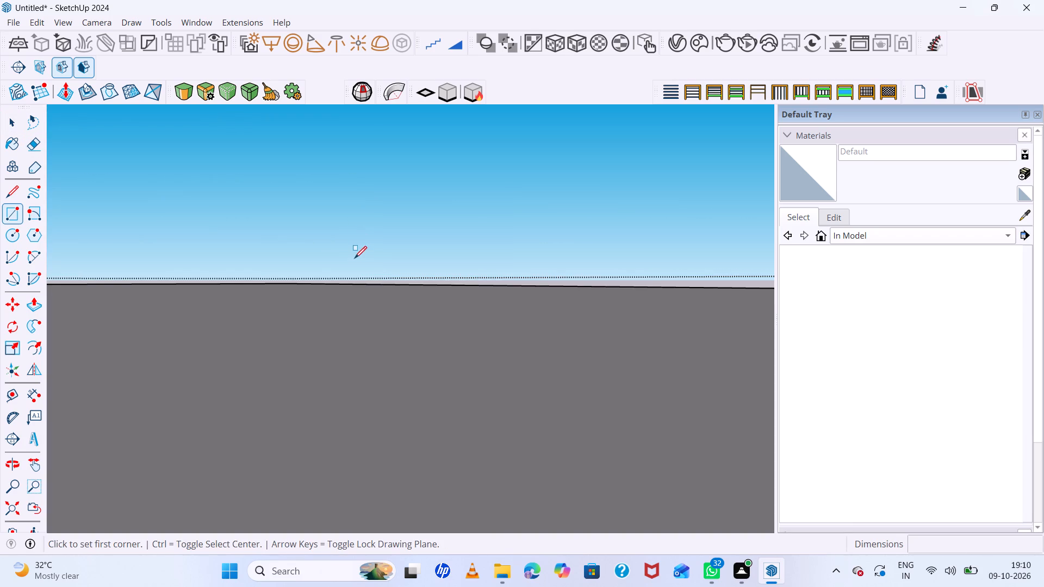
{"action": "scroll", "coordinate": [355, 257], "scroll_direction": "down", "scroll_amount": 7}
{"action": "scroll", "coordinate": [350, 264], "scroll_direction": "up", "scroll_amount": 4}
{"action": "left_click", "coordinate": [355, 263]}
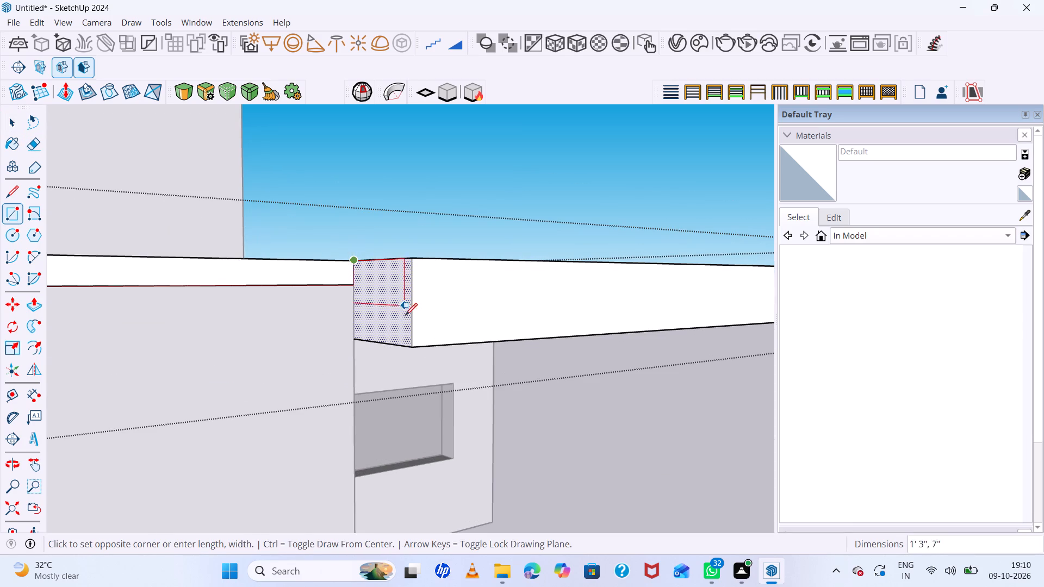
{"action": "left_click", "coordinate": [414, 342]}
{"action": "key", "text": "space"}
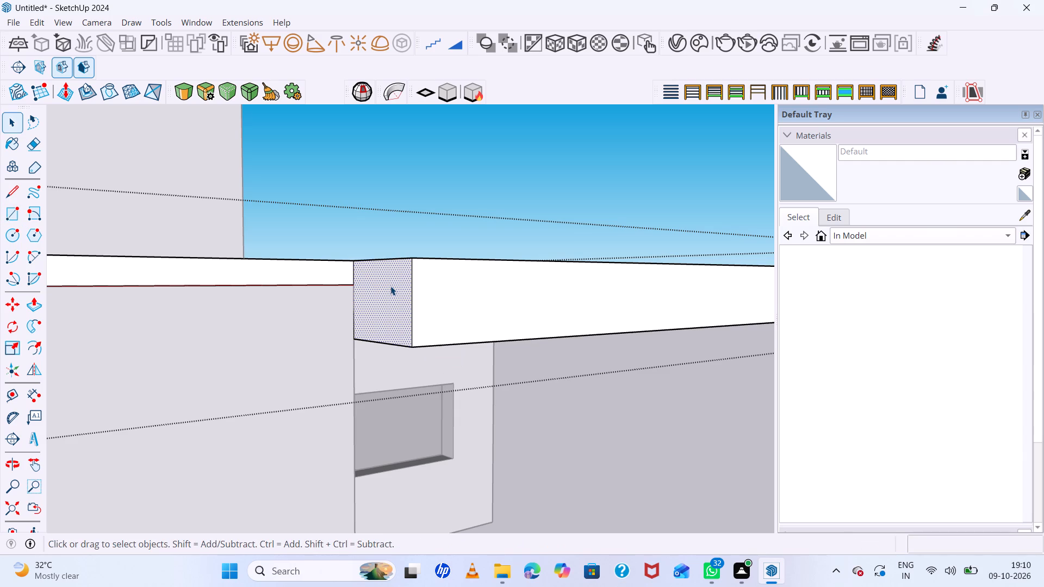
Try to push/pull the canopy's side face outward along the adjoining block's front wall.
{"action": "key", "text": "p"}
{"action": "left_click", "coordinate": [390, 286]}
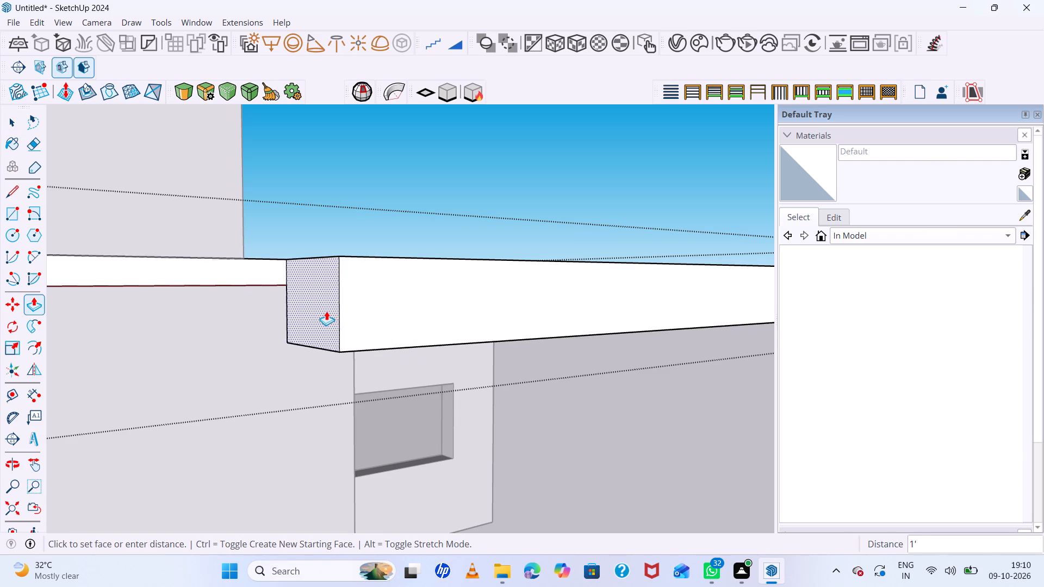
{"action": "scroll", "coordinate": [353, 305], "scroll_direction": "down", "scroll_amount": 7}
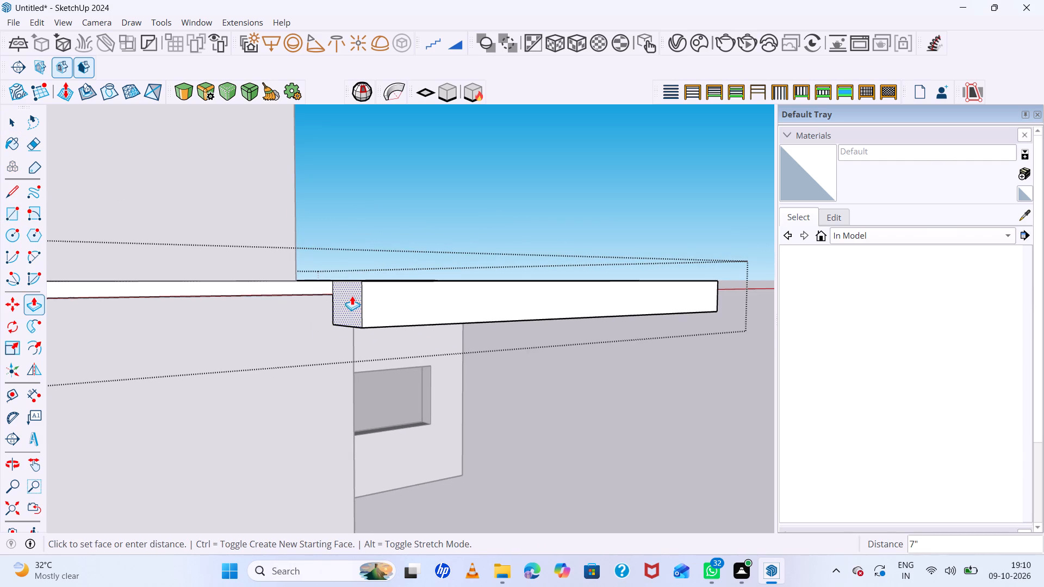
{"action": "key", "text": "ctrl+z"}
Push/pull the canopy's front face outward about a further 1' 5".
{"action": "scroll", "coordinate": [411, 303], "scroll_direction": "up", "scroll_amount": 4}
{"action": "left_click", "coordinate": [413, 300]}
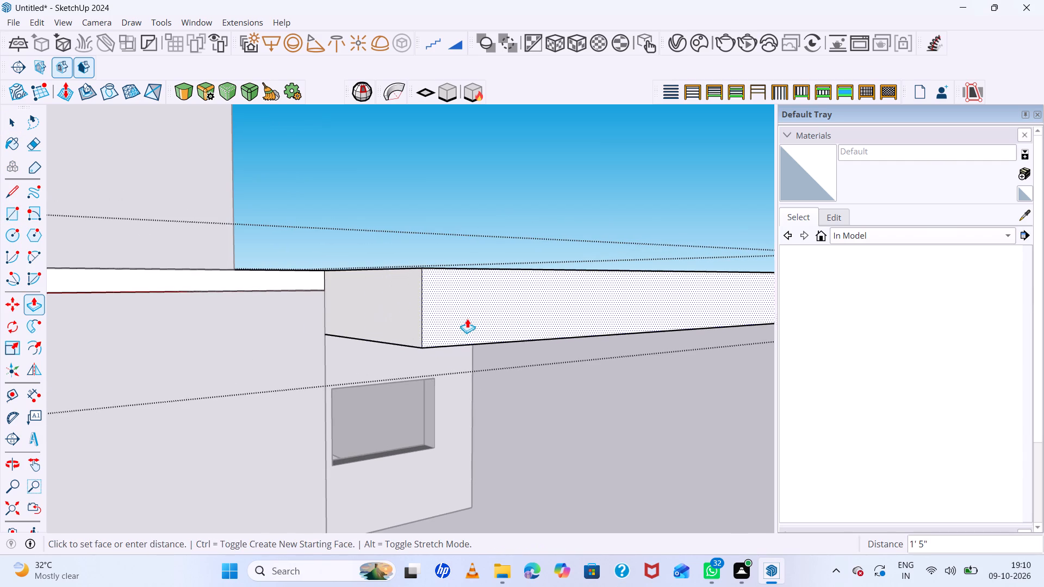
{"action": "left_click", "coordinate": [467, 319]}
{"action": "key", "text": "space"}
Draw a rectangle about 1' 3" by 1' 1" on the outer half of the canopy's side face, ending at its lower front corner.
{"action": "scroll", "coordinate": [369, 285], "scroll_direction": "up", "scroll_amount": 5}
{"action": "scroll", "coordinate": [369, 280], "scroll_direction": "down", "scroll_amount": 5}
{"action": "middle_click_drag", "start_coordinate": [384, 287], "coordinate": [532, 327]}
{"action": "key", "text": "r"}
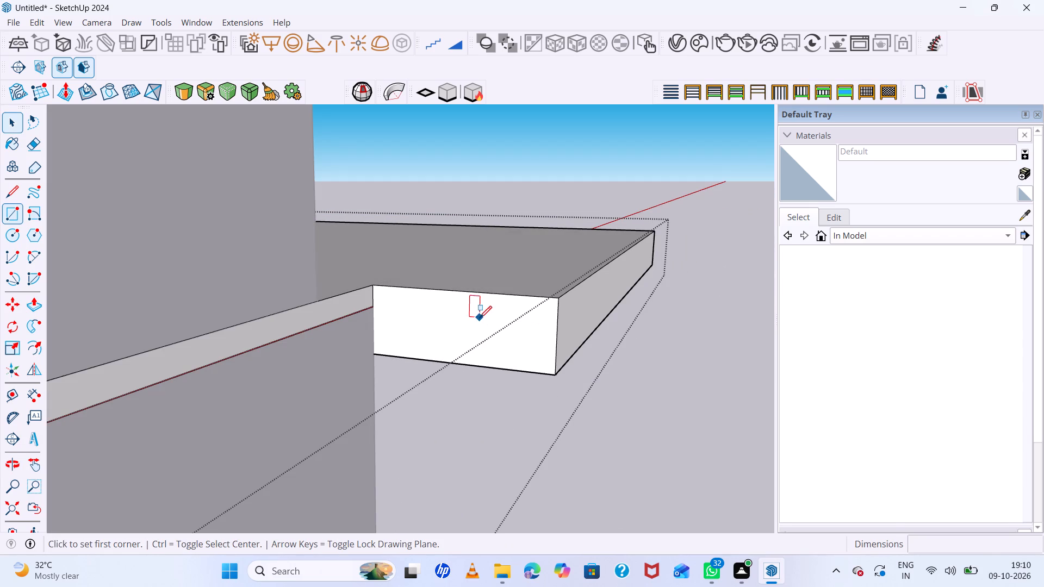
{"action": "left_click", "coordinate": [472, 295]}
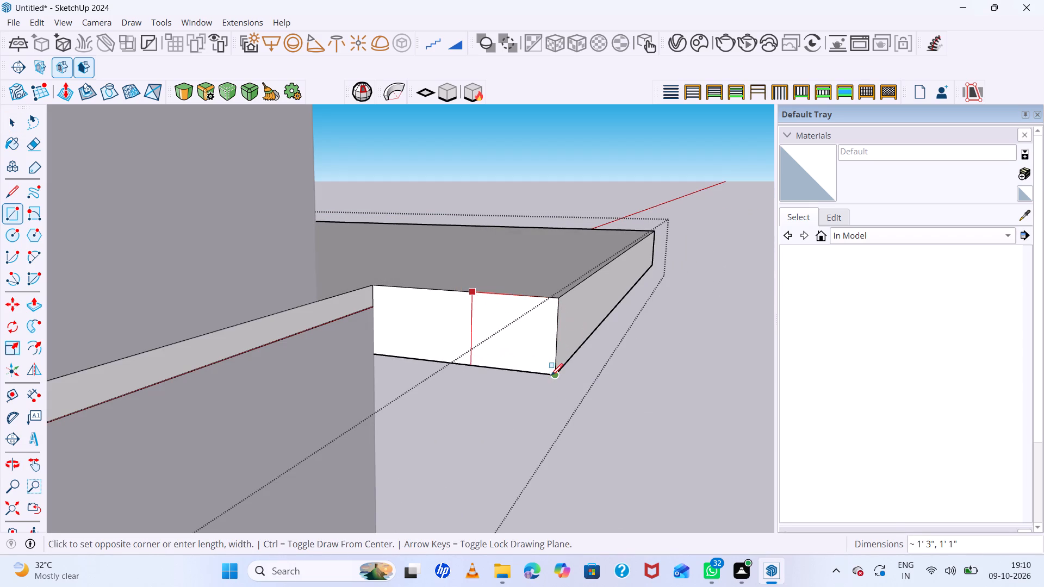
{"action": "left_click", "coordinate": [551, 377]}
{"action": "key", "text": "space"}
Push/pull the new rectangle about 2' 7" sideways, extending the canopy along the front of the adjoining block.
{"action": "left_click", "coordinate": [525, 333]}
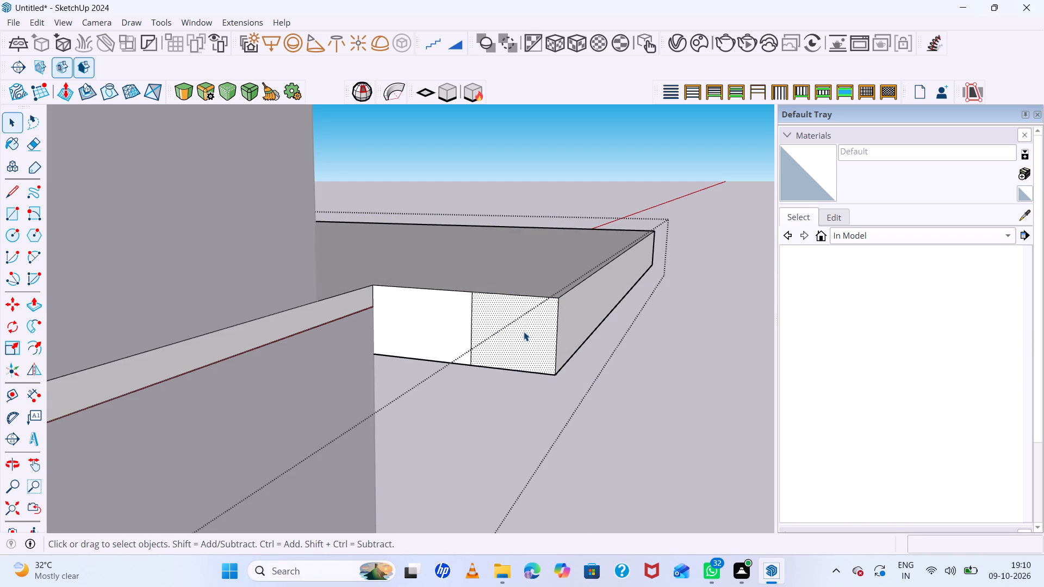
{"action": "key", "text": "p"}
{"action": "left_click", "coordinate": [524, 332]}
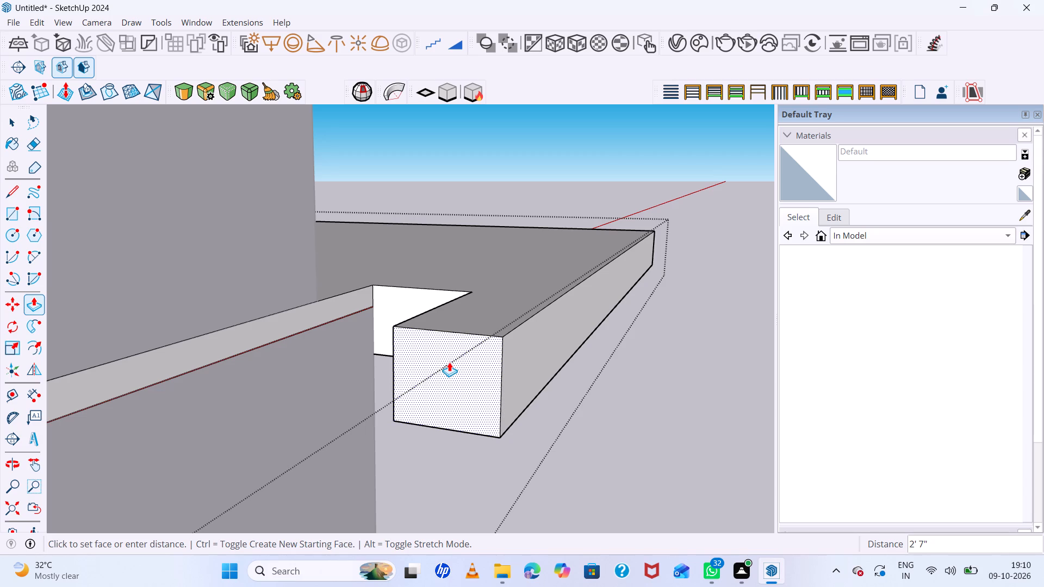
{"action": "left_click", "coordinate": [449, 362]}
Push/pull the extension's inner side face about 1' 7" toward the adjoining block, closing the gap to its front wall.
{"action": "middle_click_drag", "start_coordinate": [334, 327], "coordinate": [417, 332]}
{"action": "middle_click", "coordinate": [446, 330]}
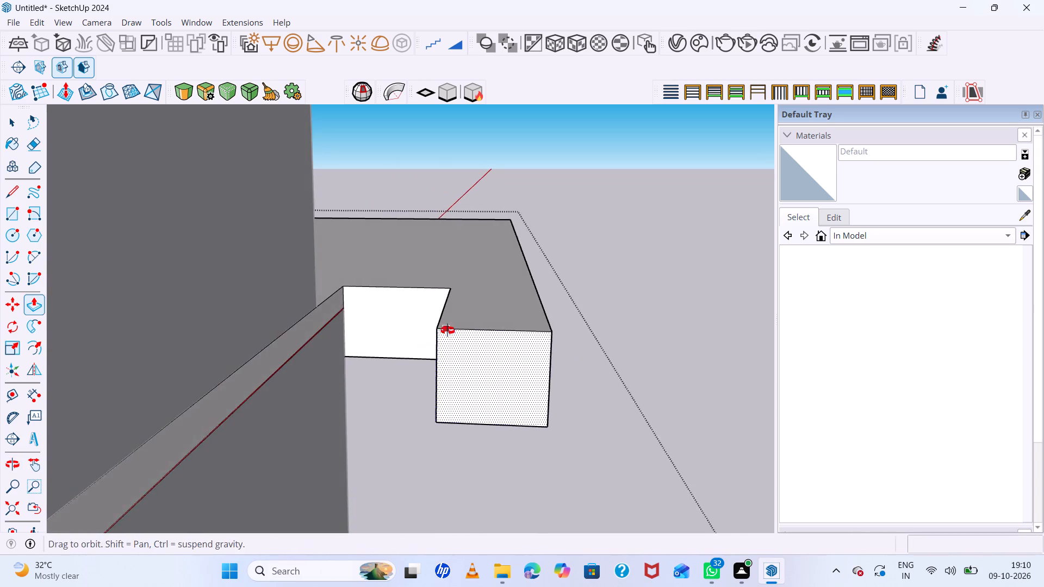
{"action": "scroll", "coordinate": [427, 320], "scroll_direction": "up", "scroll_amount": 11}
{"action": "middle_click_drag", "start_coordinate": [499, 332], "coordinate": [523, 333]}
{"action": "key", "text": "space"}
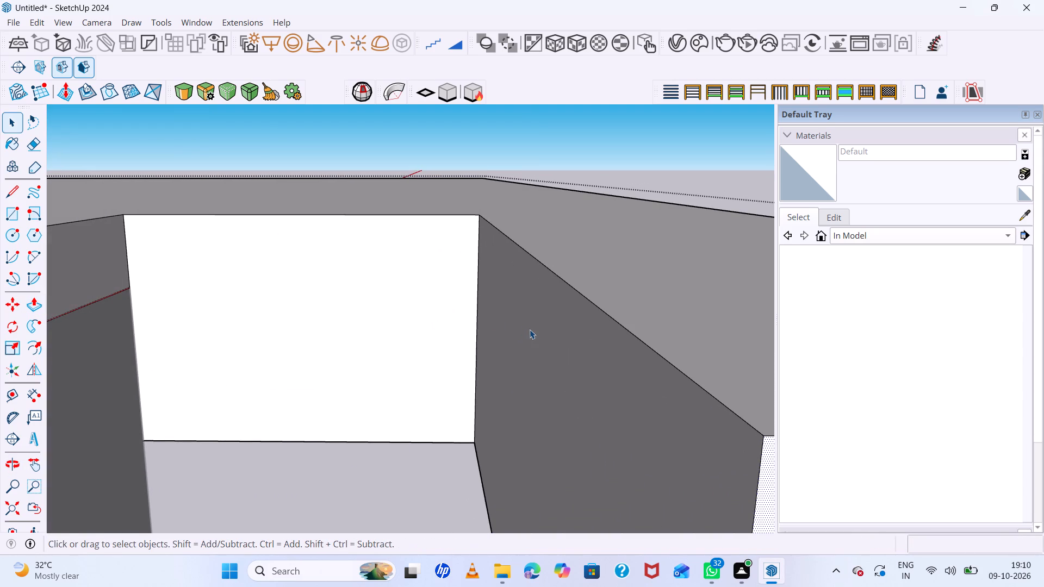
{"action": "left_click", "coordinate": [530, 329]}
{"action": "key", "text": "p"}
{"action": "left_click", "coordinate": [530, 329]}
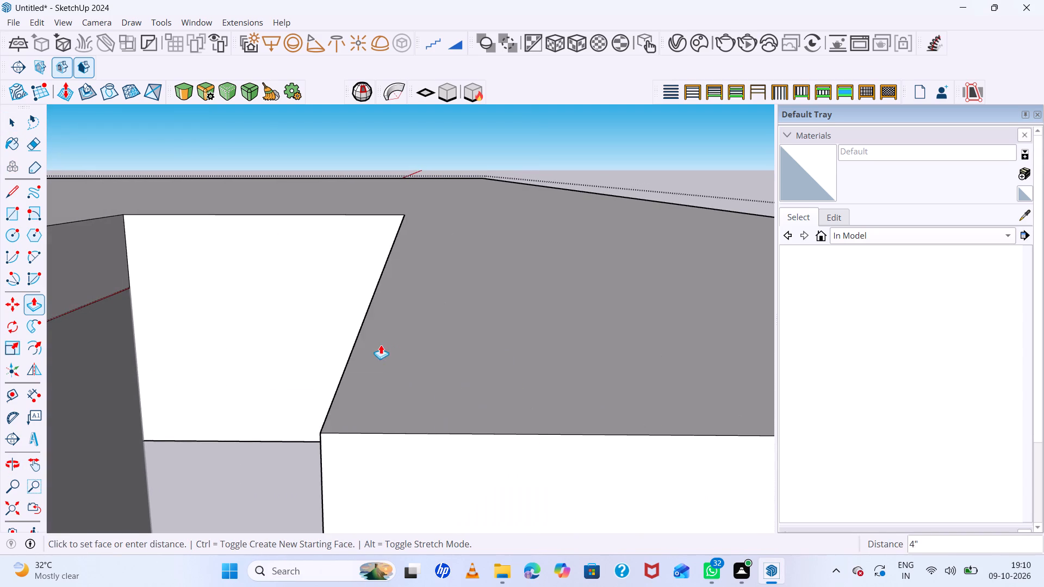
{"action": "scroll", "coordinate": [377, 345], "scroll_direction": "down", "scroll_amount": 13}
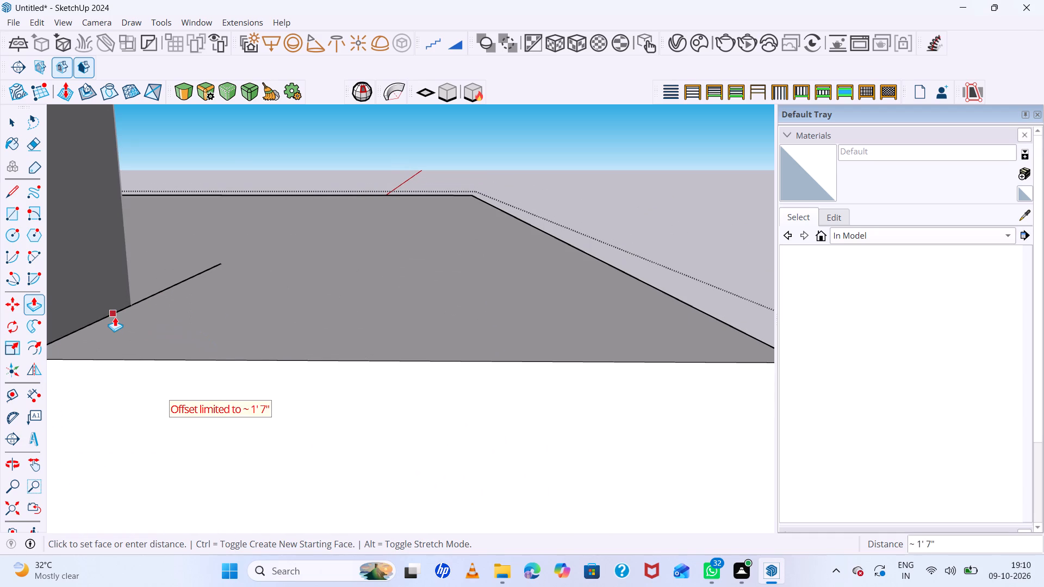
{"action": "left_click", "coordinate": [115, 317]}
Examine the extended canopy's junction with the adjoining block and the overall building from several sides.
{"action": "scroll", "coordinate": [161, 286], "scroll_direction": "down", "scroll_amount": 9}
{"action": "scroll", "coordinate": [291, 295], "scroll_direction": "down", "scroll_amount": 5}
{"action": "middle_click_drag", "start_coordinate": [380, 317], "coordinate": [381, 349]}
{"action": "scroll", "coordinate": [208, 399], "scroll_direction": "up", "scroll_amount": 5}
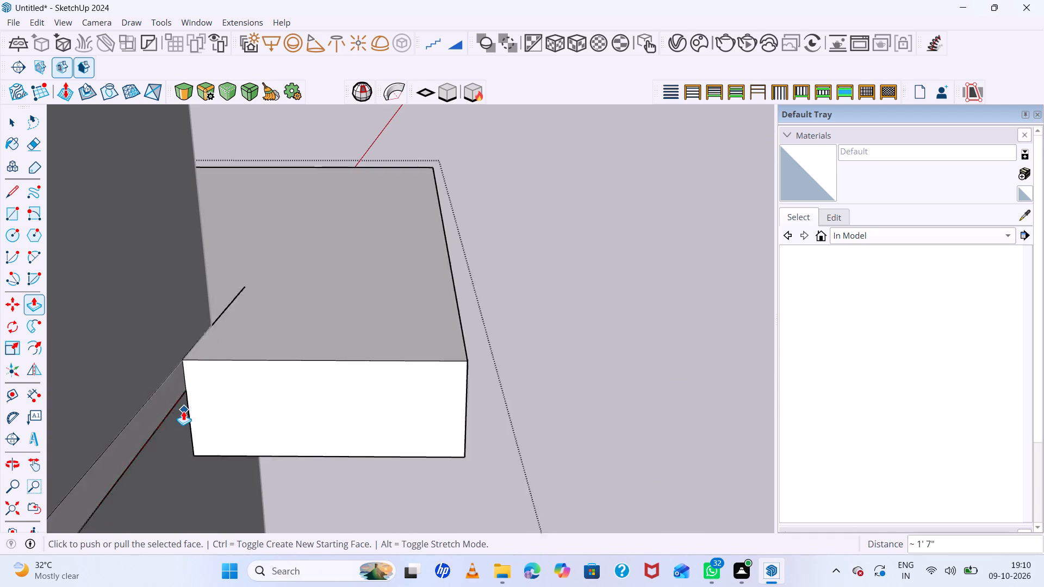
{"action": "scroll", "coordinate": [183, 411], "scroll_direction": "up", "scroll_amount": 7}
{"action": "middle_click_drag", "start_coordinate": [231, 386], "coordinate": [318, 309]}
{"action": "middle_click_drag", "start_coordinate": [317, 309], "coordinate": [308, 309]}
{"action": "middle_click_drag", "start_coordinate": [303, 309], "coordinate": [295, 309]}
{"action": "middle_click_drag", "start_coordinate": [293, 309], "coordinate": [280, 309]}
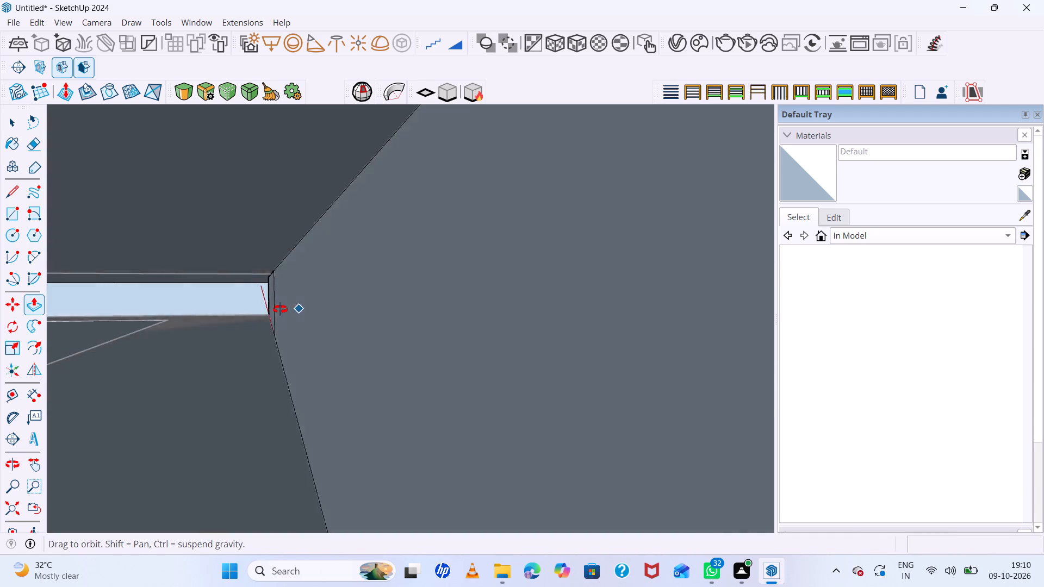
{"action": "middle_click_drag", "start_coordinate": [280, 309], "coordinate": [248, 315]}
{"action": "scroll", "coordinate": [289, 319], "scroll_direction": "up", "scroll_amount": 17}
{"action": "scroll", "coordinate": [313, 316], "scroll_direction": "down", "scroll_amount": 7}
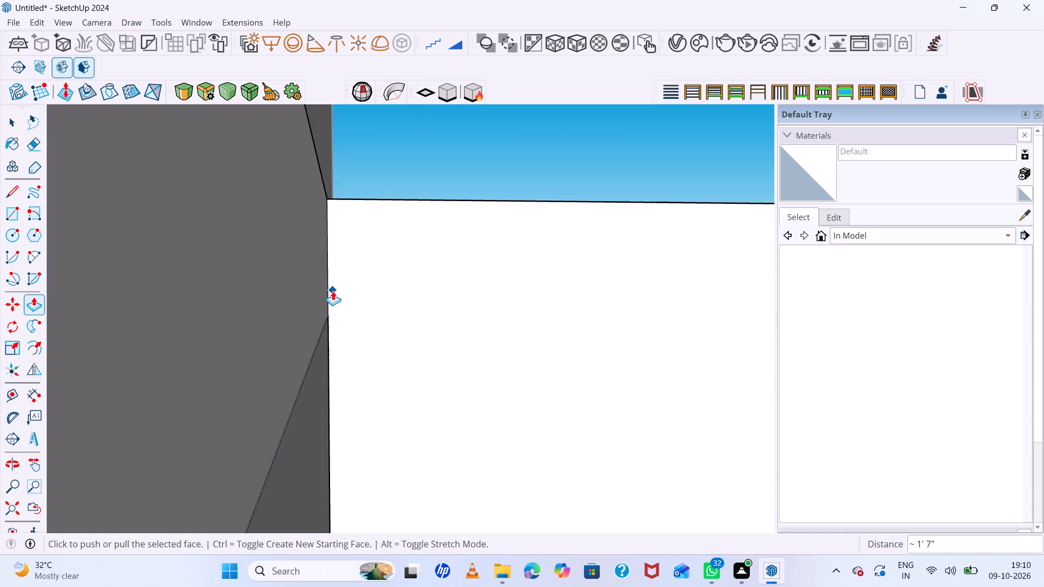
{"action": "scroll", "coordinate": [372, 377], "scroll_direction": "up", "scroll_amount": 5}
{"action": "scroll", "coordinate": [344, 326], "scroll_direction": "down", "scroll_amount": 20}
{"action": "scroll", "coordinate": [344, 326], "scroll_direction": "down", "scroll_amount": 9}
{"action": "middle_click_drag", "start_coordinate": [495, 332], "coordinate": [437, 348]}
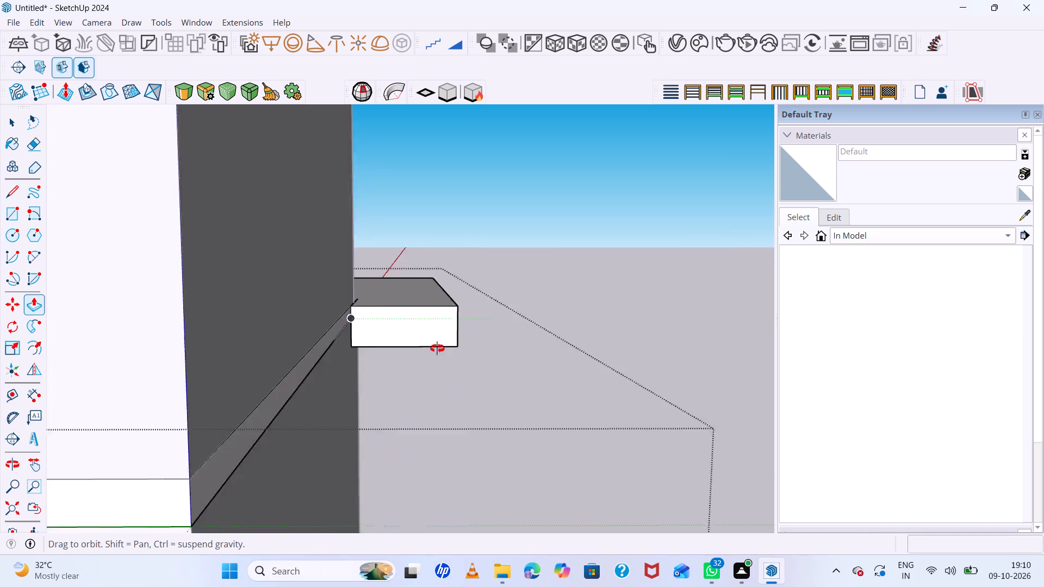
{"action": "middle_click_drag", "start_coordinate": [437, 348], "coordinate": [304, 377]}
{"action": "key", "text": "space"}
{"action": "left_click", "coordinate": [662, 243]}
{"action": "scroll", "coordinate": [314, 263], "scroll_direction": "down", "scroll_amount": 11}
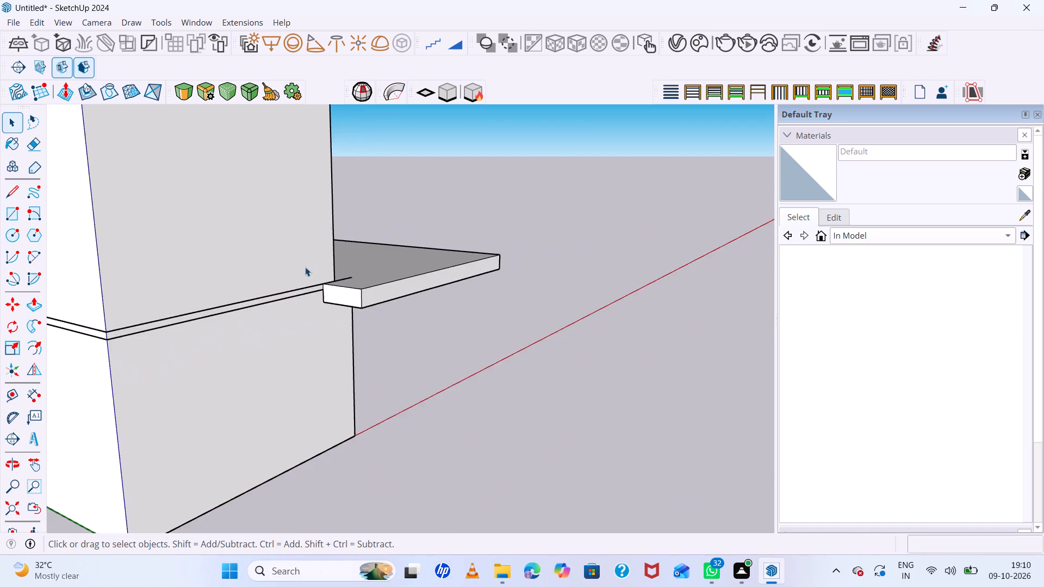
{"action": "scroll", "coordinate": [305, 267], "scroll_direction": "down", "scroll_amount": 5}
{"action": "middle_click_drag", "start_coordinate": [463, 273], "coordinate": [94, 210]}
{"action": "scroll", "coordinate": [508, 219], "scroll_direction": "up", "scroll_amount": 11}
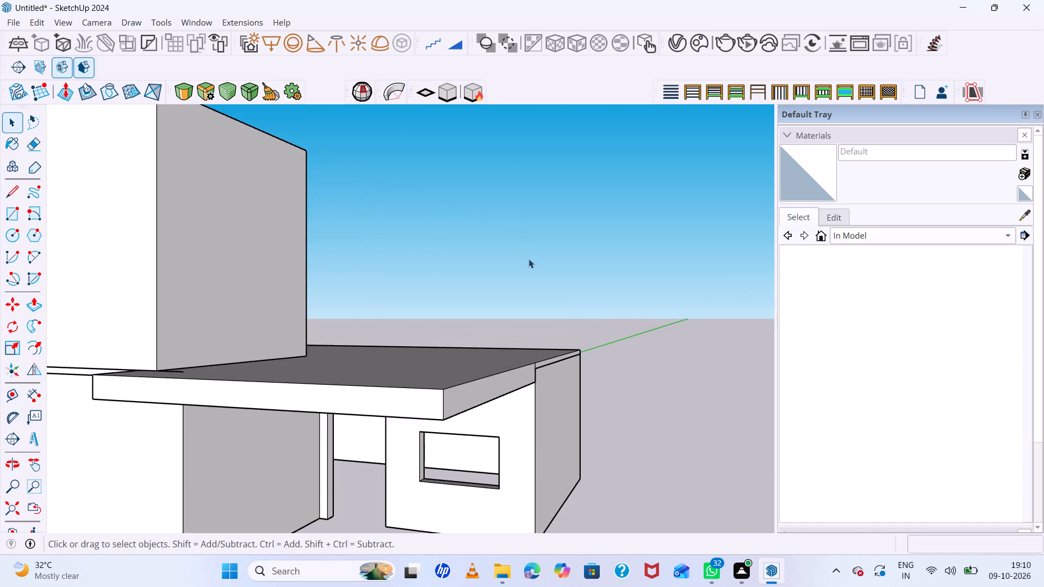
{"action": "middle_click_drag", "start_coordinate": [530, 259], "coordinate": [598, 224]}
{"action": "scroll", "coordinate": [589, 220], "scroll_direction": "up", "scroll_amount": 1}
{"action": "scroll", "coordinate": [480, 221], "scroll_direction": "down", "scroll_amount": 13}
{"action": "middle_click_drag", "start_coordinate": [509, 247], "coordinate": [532, 289]}
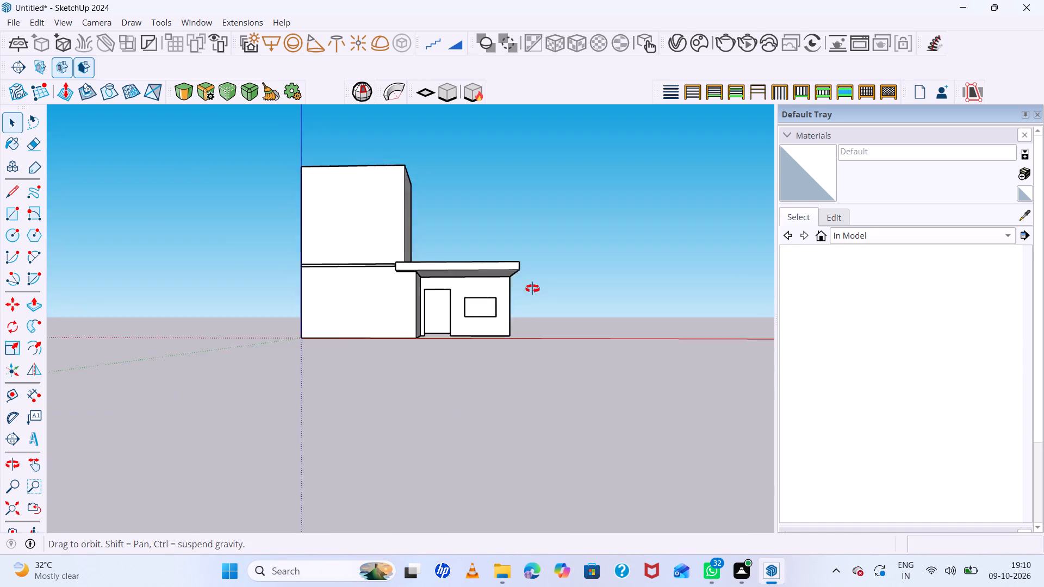
{"action": "middle_click_drag", "start_coordinate": [532, 289], "coordinate": [536, 298]}
{"action": "scroll", "coordinate": [441, 254], "scroll_direction": "up", "scroll_amount": 7}
{"action": "scroll", "coordinate": [432, 239], "scroll_direction": "down", "scroll_amount": 5}
{"action": "middle_click_drag", "start_coordinate": [433, 240], "coordinate": [438, 271]}
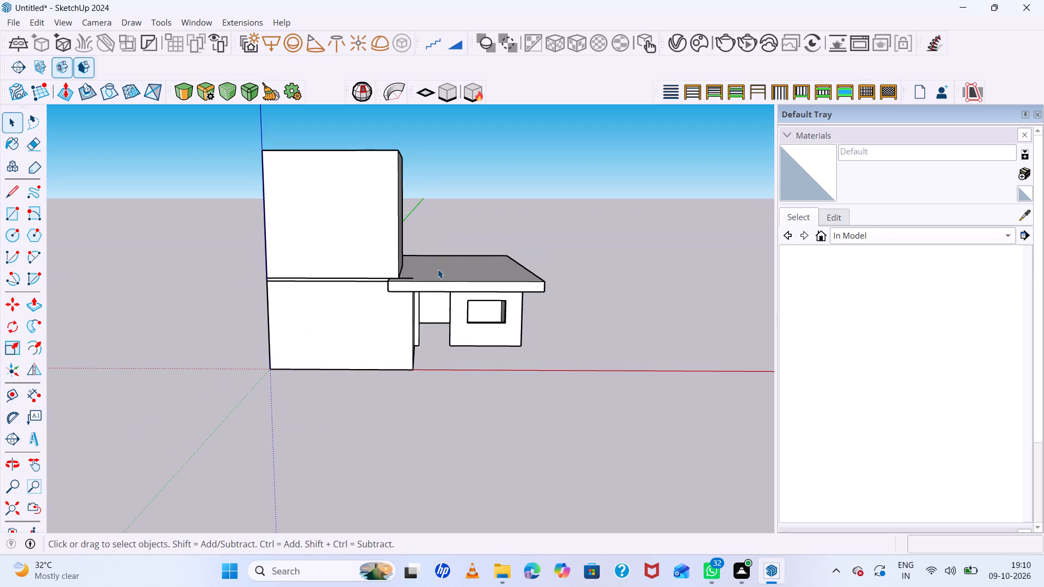
Inside the roof slab group, hide the leftover edge on the canopy's top beside the upper block's corner.
{"action": "scroll", "coordinate": [400, 277], "scroll_direction": "up", "scroll_amount": 13}
{"action": "middle_click_drag", "start_coordinate": [418, 289], "coordinate": [421, 300]}
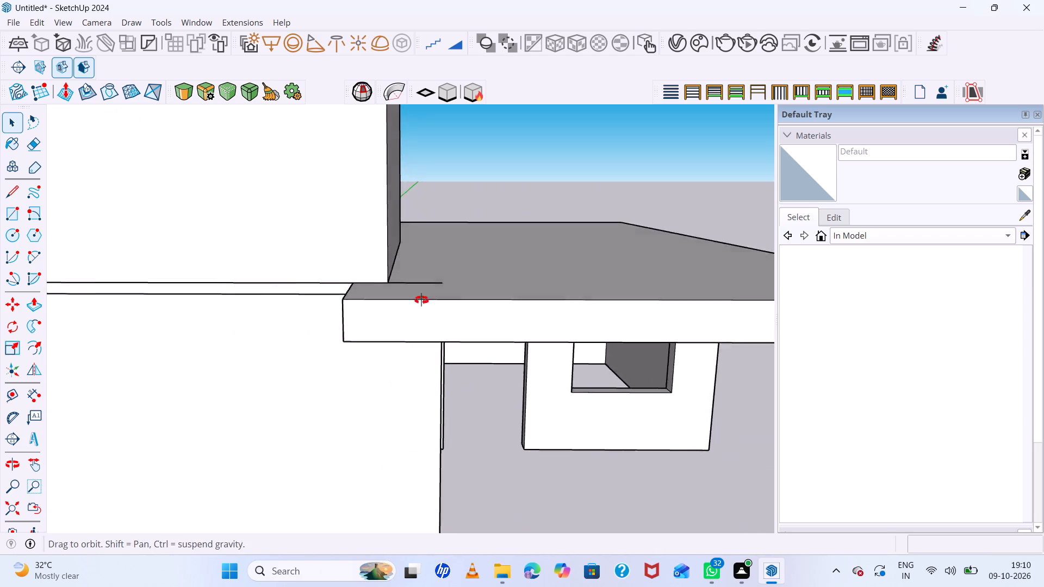
{"action": "middle_click_drag", "start_coordinate": [421, 300], "coordinate": [426, 352]}
{"action": "left_click", "coordinate": [434, 346]}
{"action": "scroll", "coordinate": [434, 346], "scroll_direction": "up", "scroll_amount": 4}
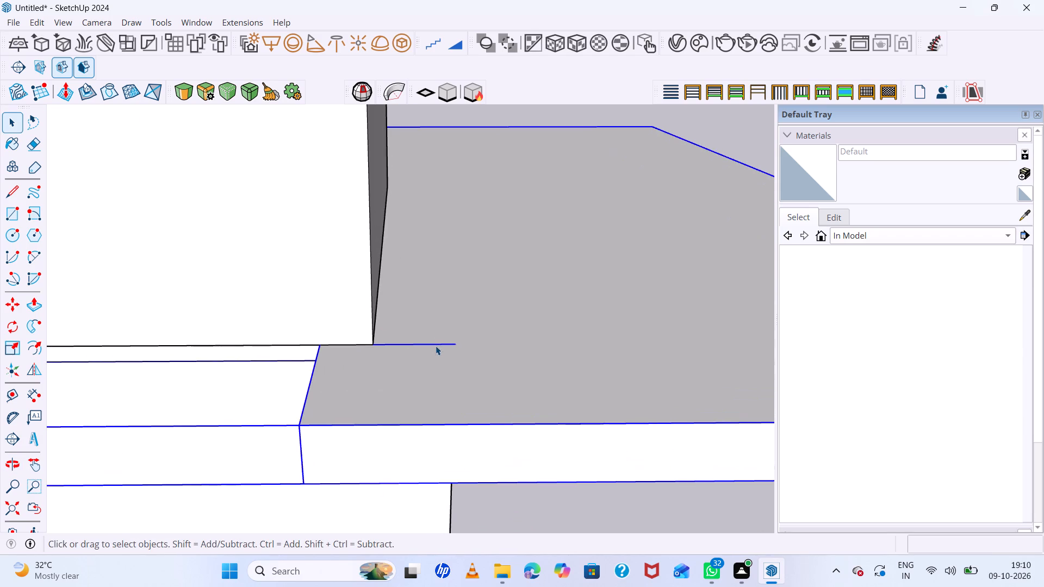
{"action": "double_click", "coordinate": [436, 346]}
{"action": "left_click", "coordinate": [436, 346]}
{"action": "right_click", "coordinate": [436, 345]}
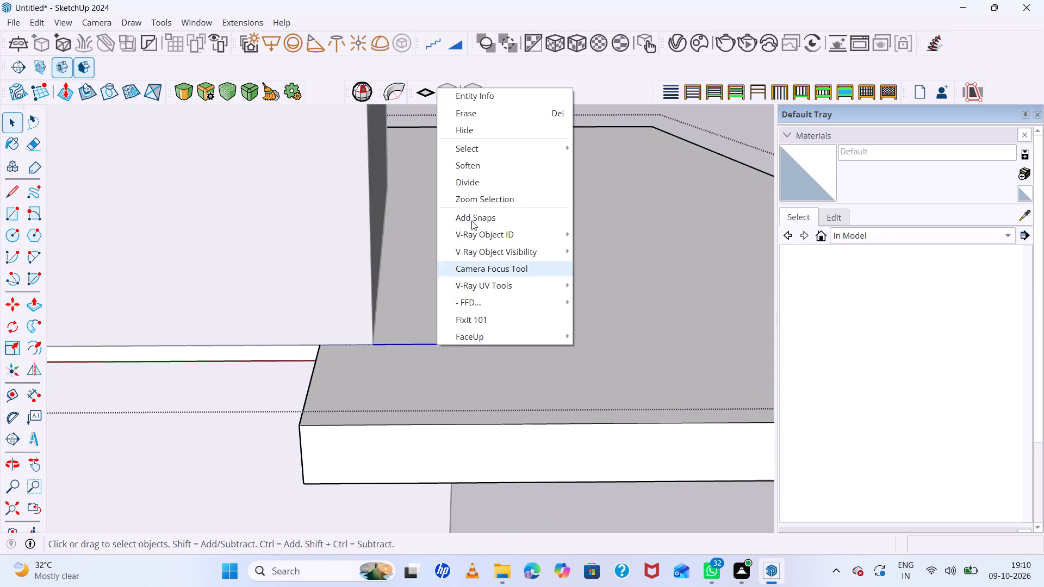
{"action": "left_click", "coordinate": [481, 135]}
Examine the canopy's top, its underside over the entrance recess, and the whole front of the building.
{"action": "scroll", "coordinate": [433, 265], "scroll_direction": "down", "scroll_amount": 7}
{"action": "scroll", "coordinate": [438, 323], "scroll_direction": "up", "scroll_amount": 4}
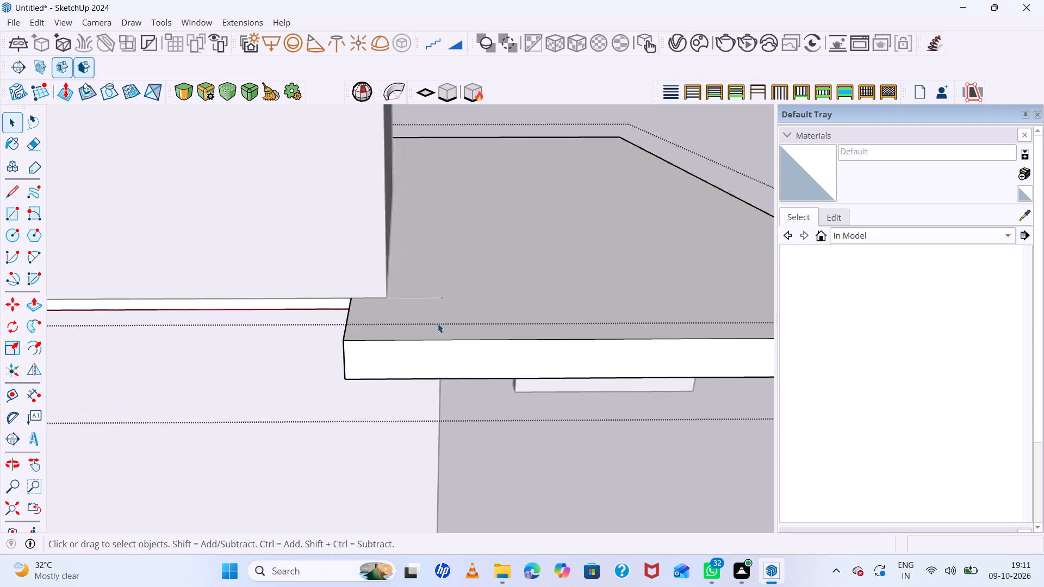
{"action": "scroll", "coordinate": [438, 323], "scroll_direction": "up", "scroll_amount": 1}
{"action": "middle_click_drag", "start_coordinate": [437, 328], "coordinate": [444, 431]}
{"action": "scroll", "coordinate": [443, 421], "scroll_direction": "up", "scroll_amount": 13}
{"action": "scroll", "coordinate": [409, 300], "scroll_direction": "down", "scroll_amount": 18}
{"action": "middle_click_drag", "start_coordinate": [443, 344], "coordinate": [430, 139]}
{"action": "scroll", "coordinate": [468, 261], "scroll_direction": "up", "scroll_amount": 6}
{"action": "middle_click_drag", "start_coordinate": [472, 278], "coordinate": [397, 214]}
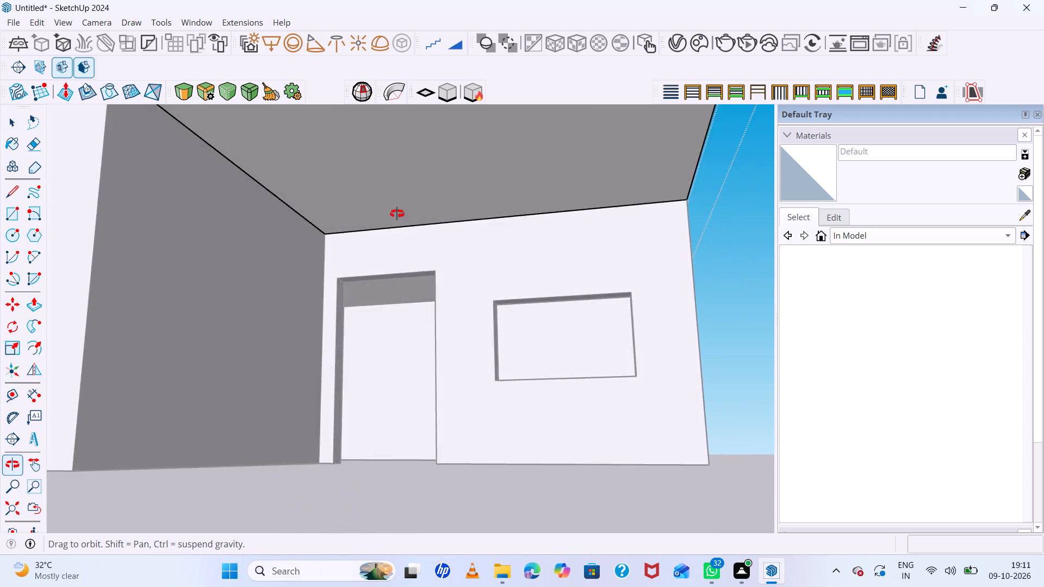
{"action": "middle_click_drag", "start_coordinate": [397, 214], "coordinate": [451, 211]}
{"action": "scroll", "coordinate": [452, 212], "scroll_direction": "down", "scroll_amount": 11}
{"action": "middle_click_drag", "start_coordinate": [462, 261], "coordinate": [474, 355]}
{"action": "scroll", "coordinate": [474, 355], "scroll_direction": "down", "scroll_amount": 1}
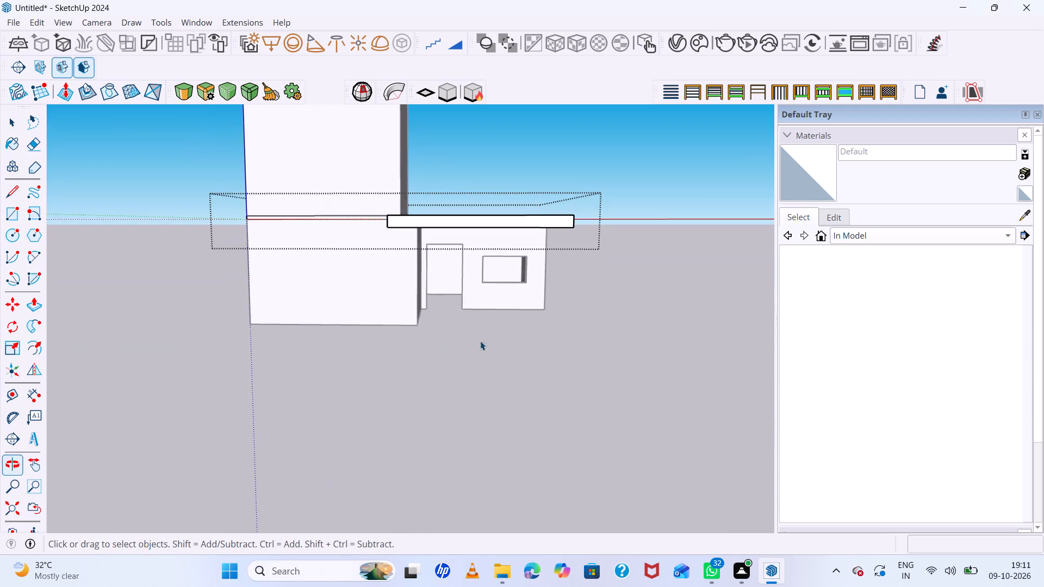
{"action": "scroll", "coordinate": [524, 245], "scroll_direction": "up", "scroll_amount": 6}
{"action": "middle_click_drag", "start_coordinate": [556, 241], "coordinate": [606, 242]}
{"action": "scroll", "coordinate": [201, 298], "scroll_direction": "down", "scroll_amount": 7}
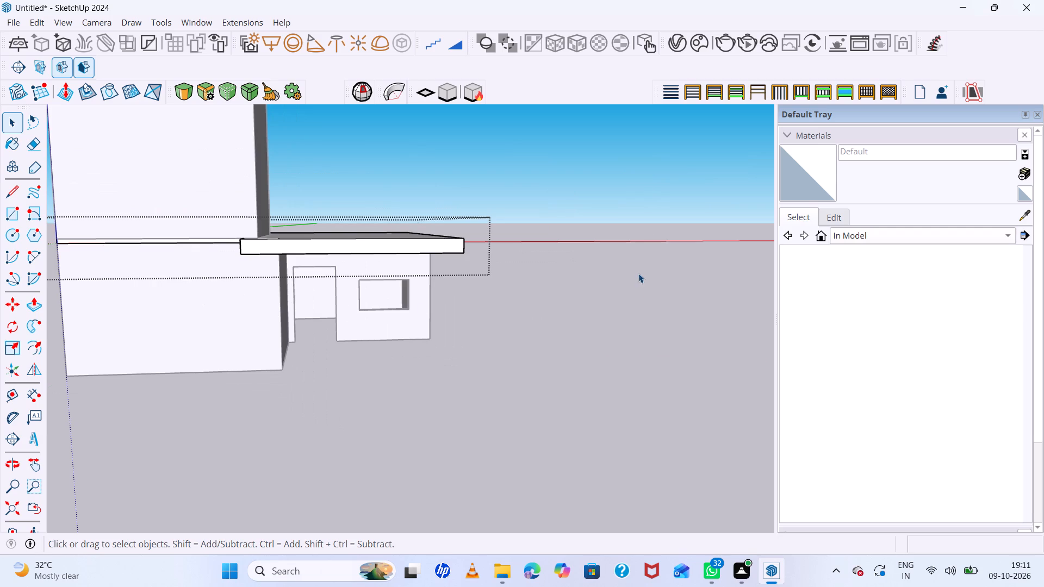
{"action": "left_click", "coordinate": [638, 273]}
{"action": "scroll", "coordinate": [442, 272], "scroll_direction": "down", "scroll_amount": 9}
{"action": "middle_click_drag", "start_coordinate": [504, 239], "coordinate": [419, 174]}
{"action": "scroll", "coordinate": [393, 186], "scroll_direction": "up", "scroll_amount": 6}
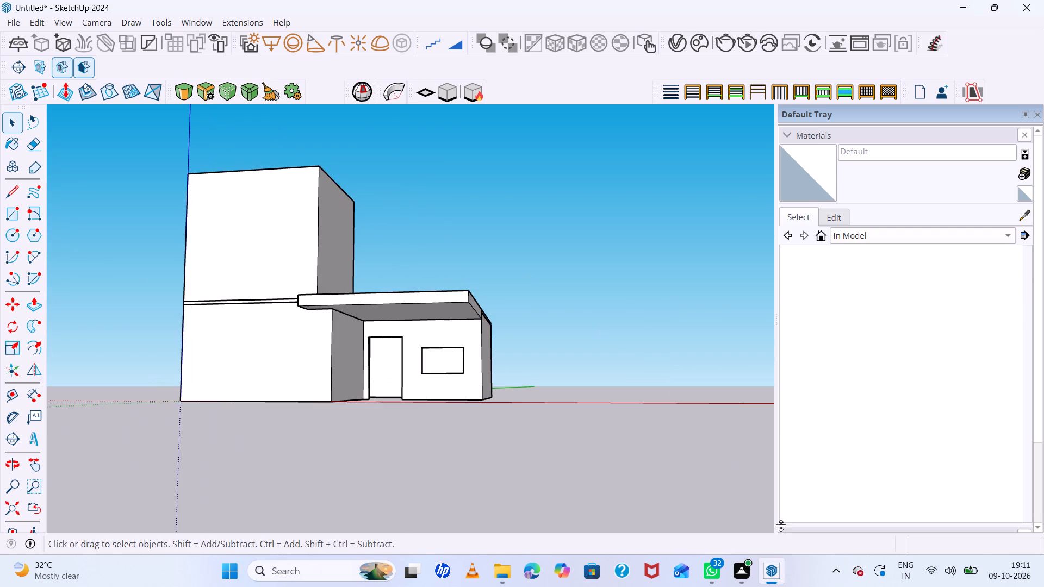
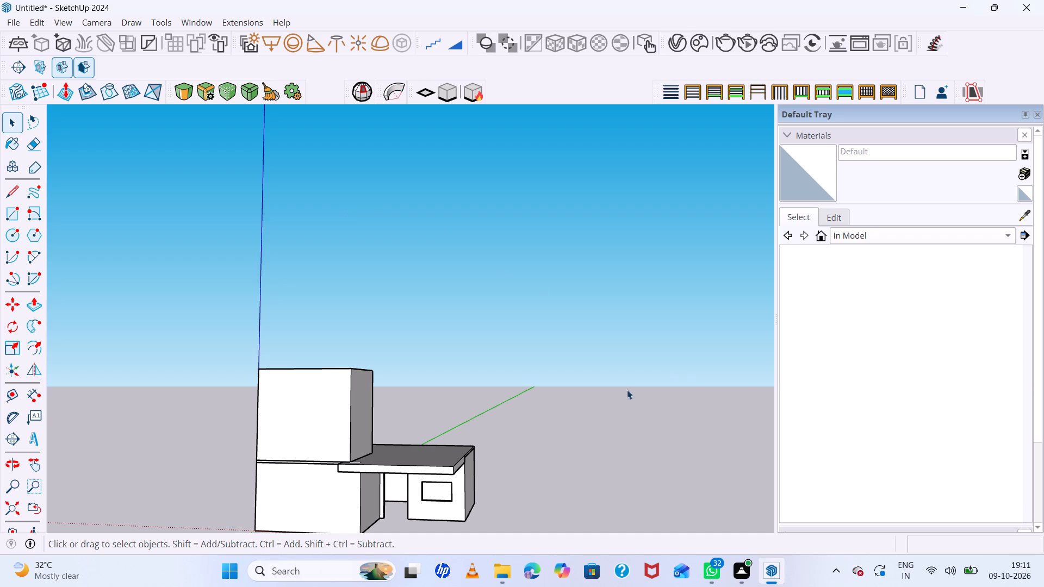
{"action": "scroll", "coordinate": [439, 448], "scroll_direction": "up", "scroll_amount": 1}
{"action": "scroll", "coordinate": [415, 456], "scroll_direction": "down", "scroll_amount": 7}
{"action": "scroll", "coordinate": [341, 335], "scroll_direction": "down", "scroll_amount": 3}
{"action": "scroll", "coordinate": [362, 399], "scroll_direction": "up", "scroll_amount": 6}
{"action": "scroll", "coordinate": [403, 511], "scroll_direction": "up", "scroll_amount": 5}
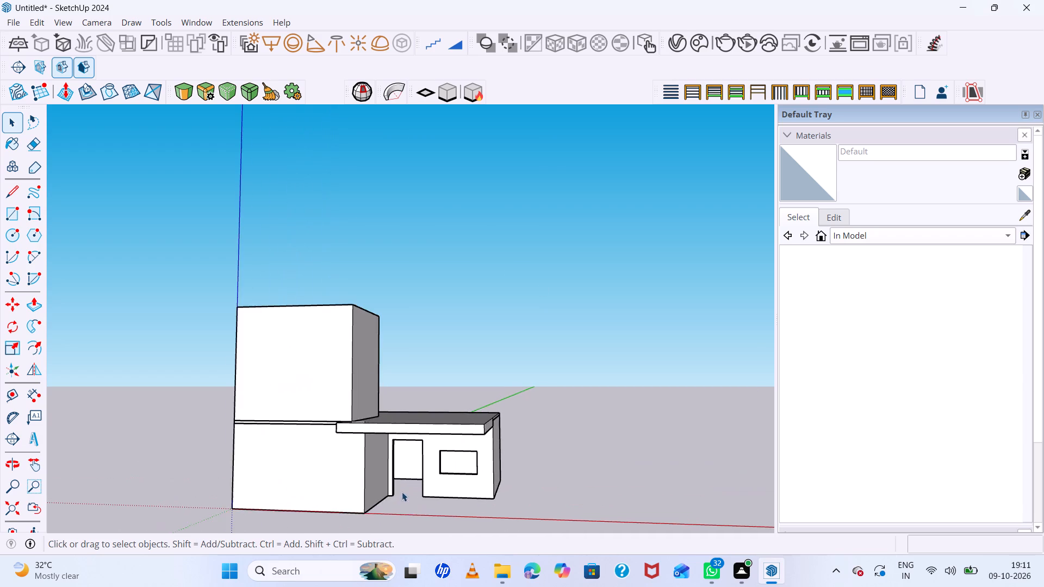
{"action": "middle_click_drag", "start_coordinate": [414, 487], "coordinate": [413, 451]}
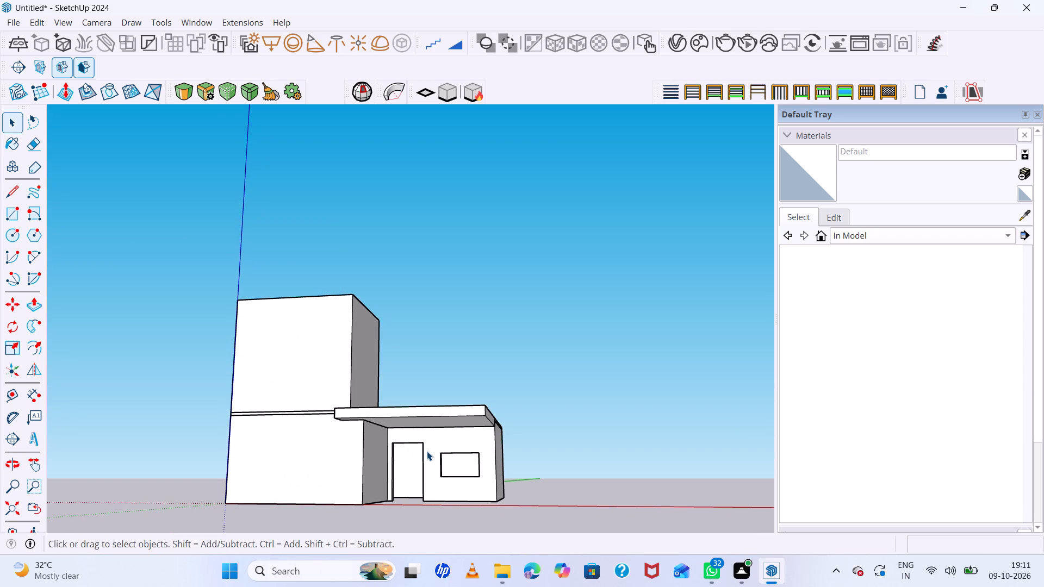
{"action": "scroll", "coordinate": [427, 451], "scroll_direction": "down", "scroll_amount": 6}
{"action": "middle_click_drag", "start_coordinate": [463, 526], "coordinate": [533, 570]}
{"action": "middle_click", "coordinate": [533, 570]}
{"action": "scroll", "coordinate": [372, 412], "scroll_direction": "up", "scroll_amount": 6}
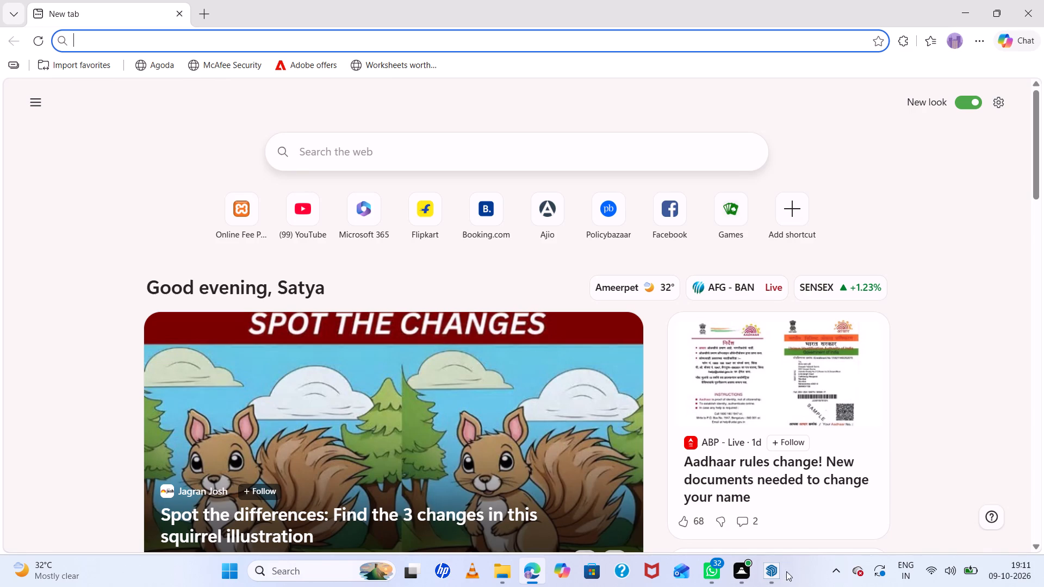
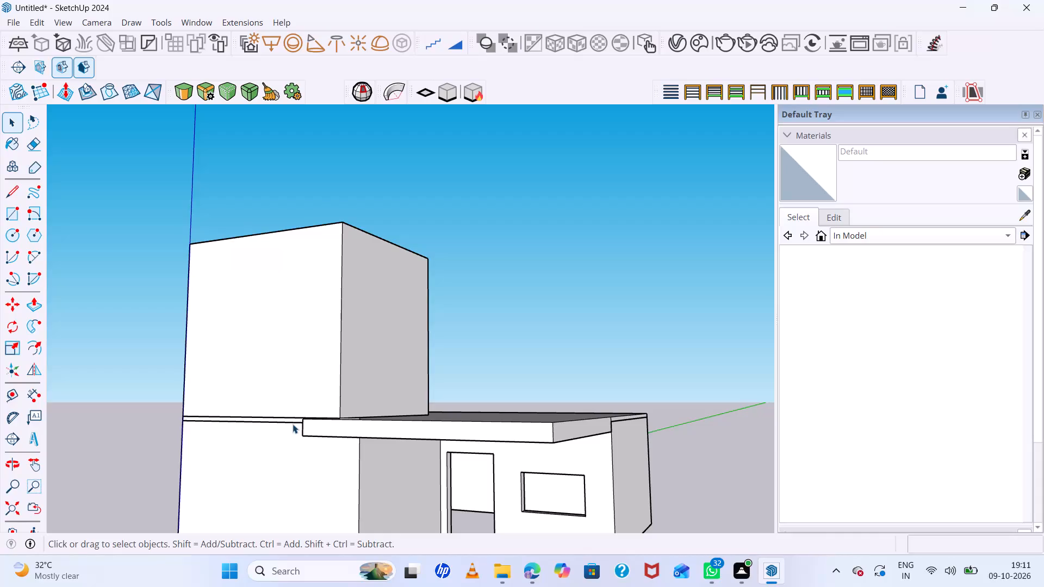
Draw a horizontal strip about 1' 6" by 12' 7" near the top of the upper block's front wall, ending at its entrance-side edge.
{"action": "middle_click_drag", "start_coordinate": [293, 423], "coordinate": [427, 441]}
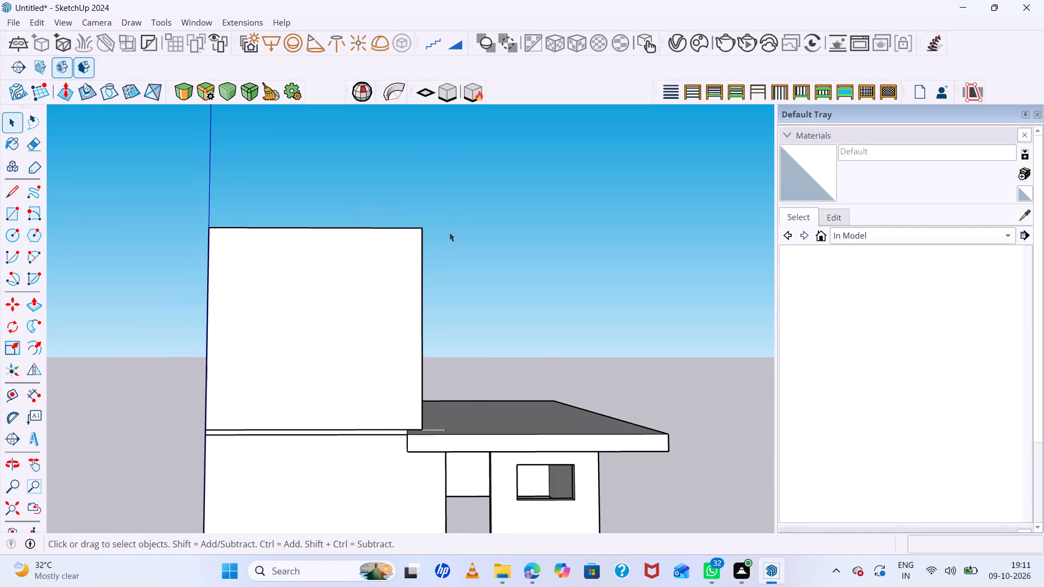
{"action": "key", "text": "r"}
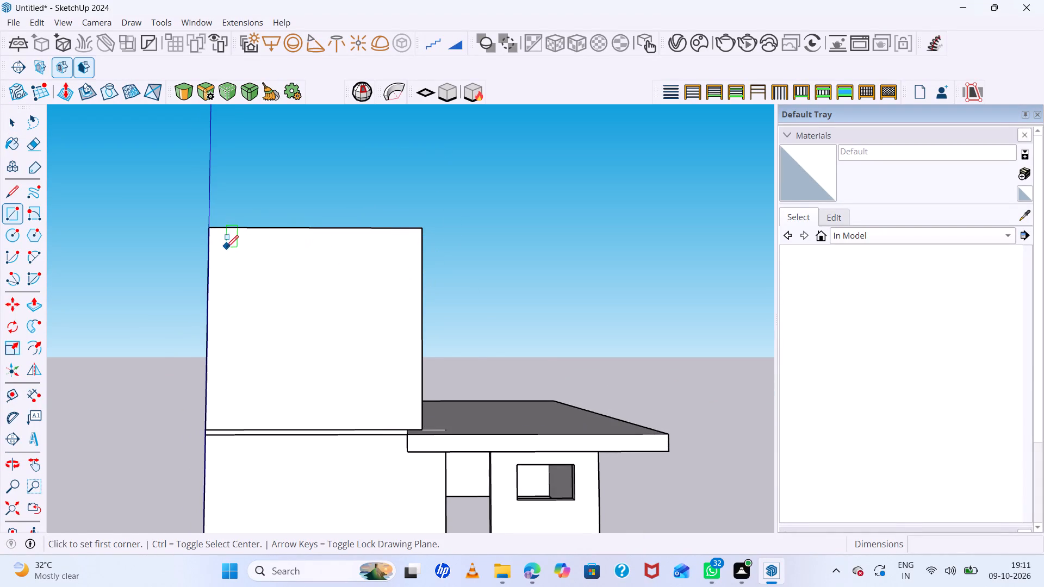
{"action": "left_click", "coordinate": [237, 261]}
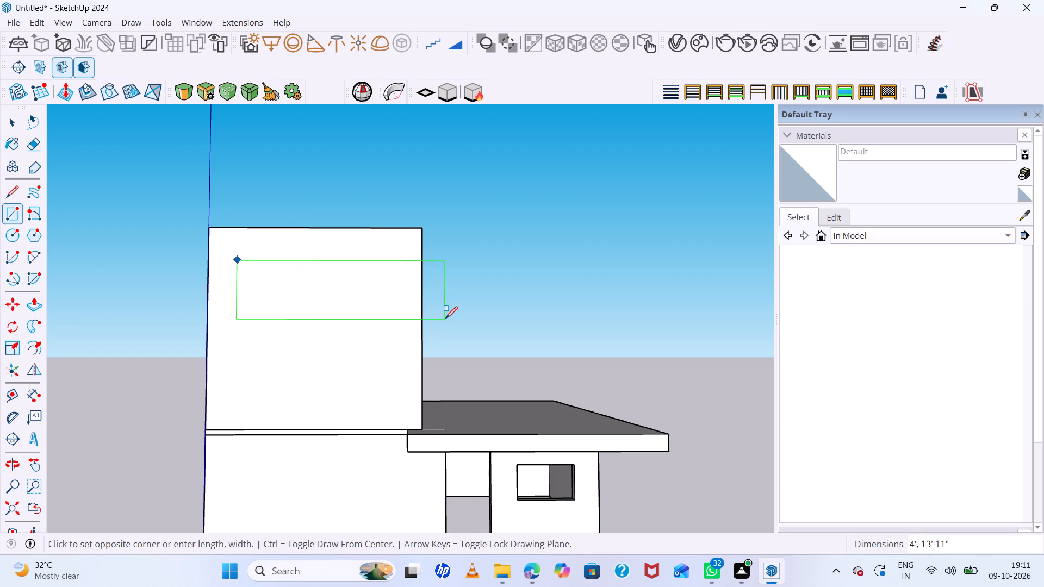
{"action": "left_click", "coordinate": [421, 283]}
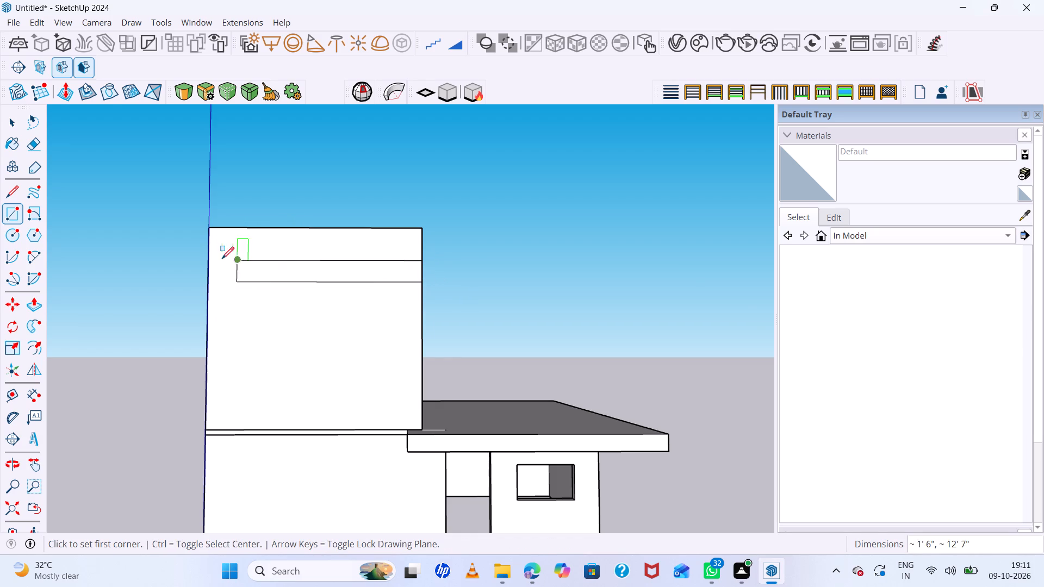
Draw a vertical strip about 1' 5" wide and 17' 2" tall from the top strip's inner end down onto the ground-floor wall.
{"action": "left_click", "coordinate": [236, 283]}
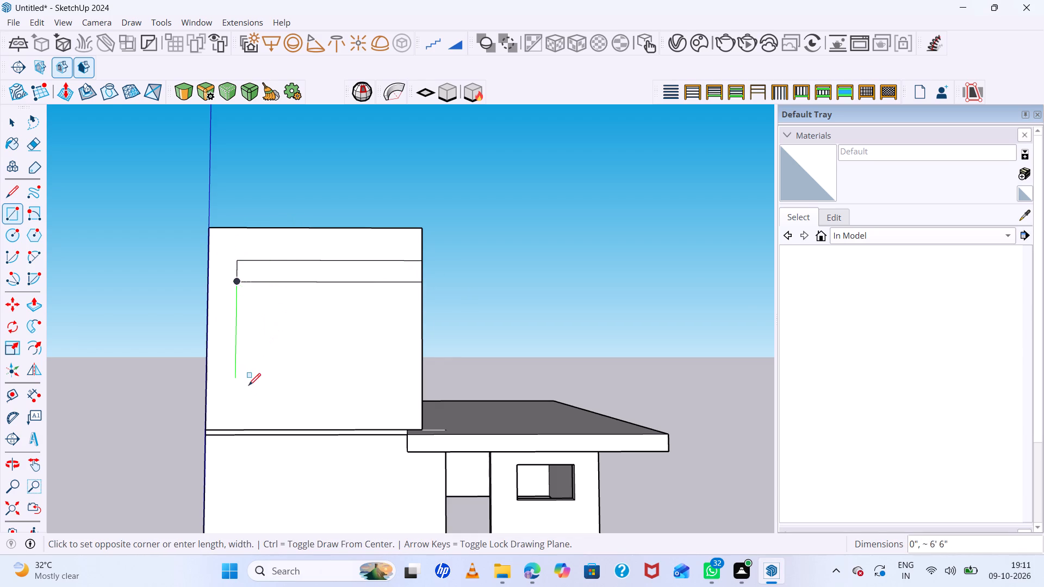
{"action": "scroll", "coordinate": [261, 409], "scroll_direction": "down", "scroll_amount": 6}
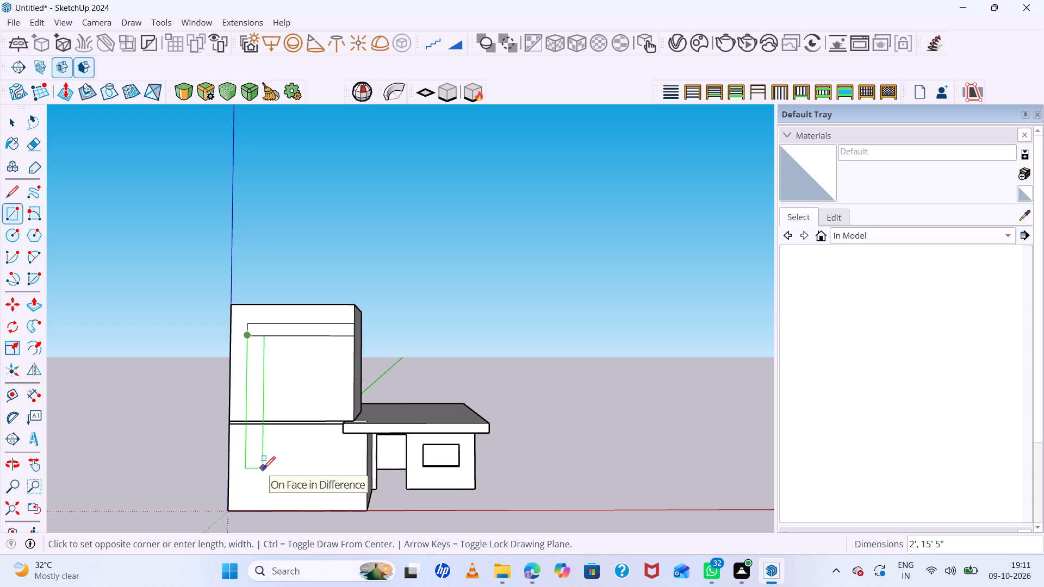
{"action": "scroll", "coordinate": [262, 465], "scroll_direction": "up", "scroll_amount": 5}
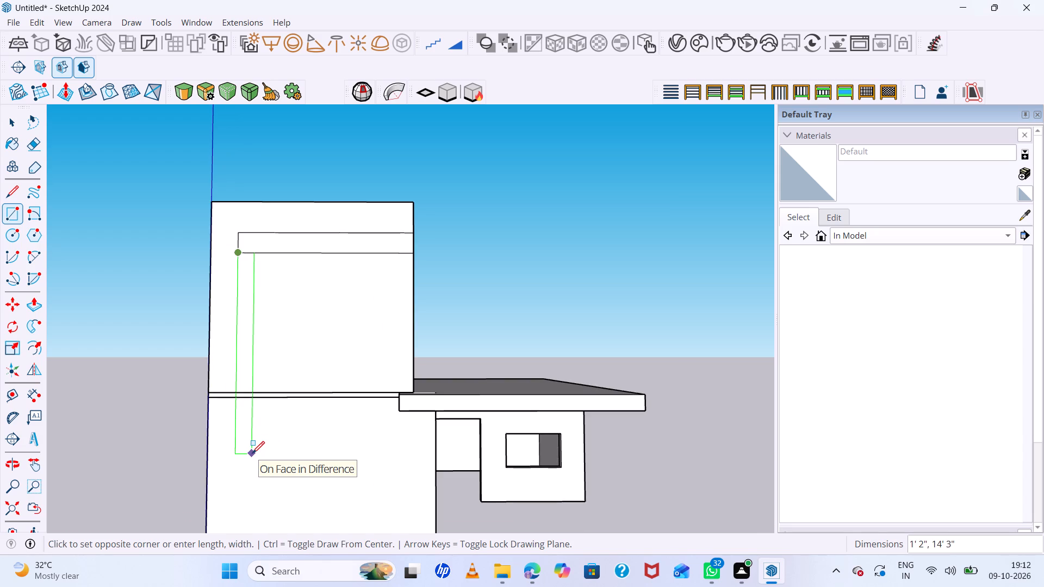
{"action": "left_click", "coordinate": [254, 496]}
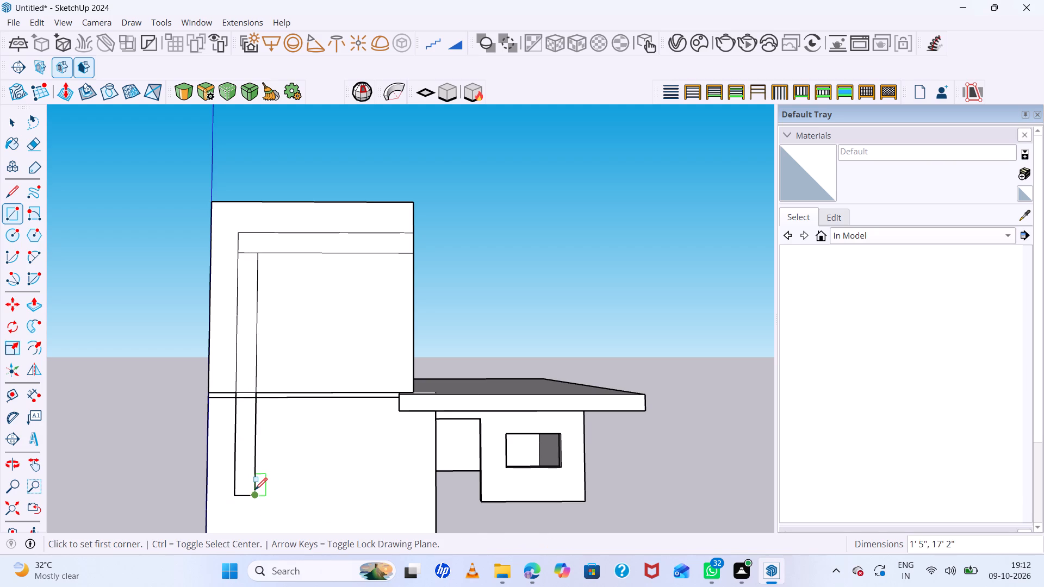
Draw a bottom horizontal strip about 1' 3" by 12' 9" from the vertical strip's foot to the ground-floor wall's edge.
{"action": "scroll", "coordinate": [255, 490], "scroll_direction": "up", "scroll_amount": 6}
{"action": "left_click", "coordinate": [252, 500]}
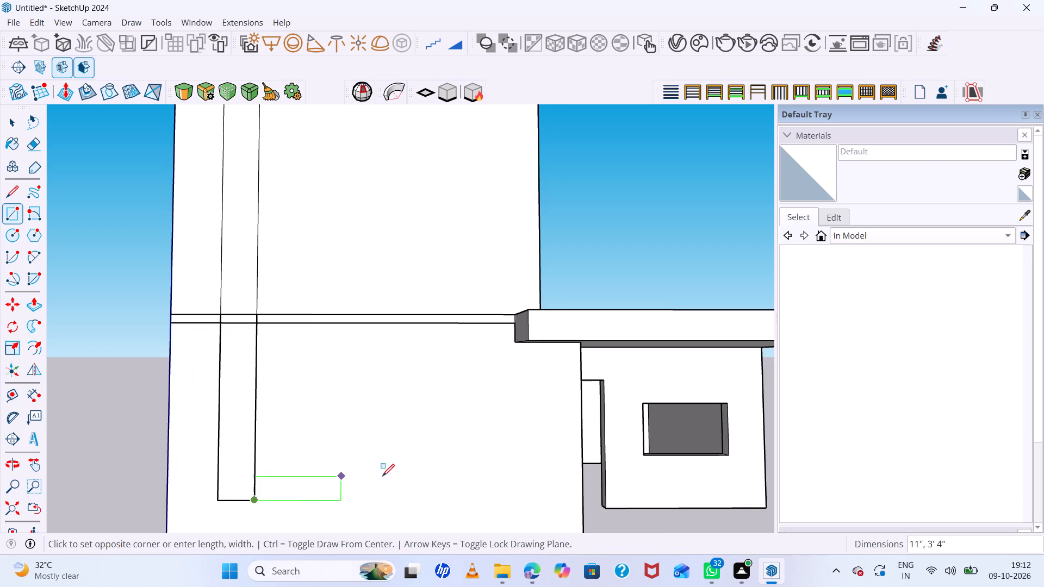
{"action": "left_click", "coordinate": [582, 471]}
{"action": "key", "text": "space"}
Erase the dividing lines where the vertical strip meets the bottom and top strips, merging them into one C-shaped band.
{"action": "scroll", "coordinate": [267, 454], "scroll_direction": "up", "scroll_amount": 7}
{"action": "scroll", "coordinate": [285, 462], "scroll_direction": "down", "scroll_amount": 7}
{"action": "key", "text": "e"}
{"action": "left_click", "coordinate": [274, 503]}
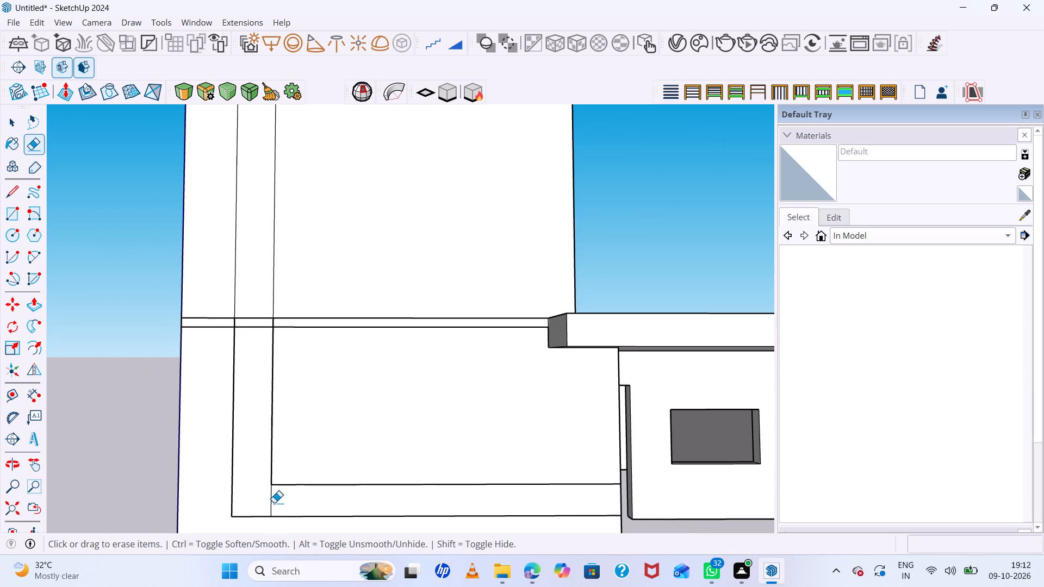
{"action": "left_click", "coordinate": [271, 503]}
{"action": "scroll", "coordinate": [381, 518], "scroll_direction": "down", "scroll_amount": 8}
{"action": "scroll", "coordinate": [316, 347], "scroll_direction": "up", "scroll_amount": 5}
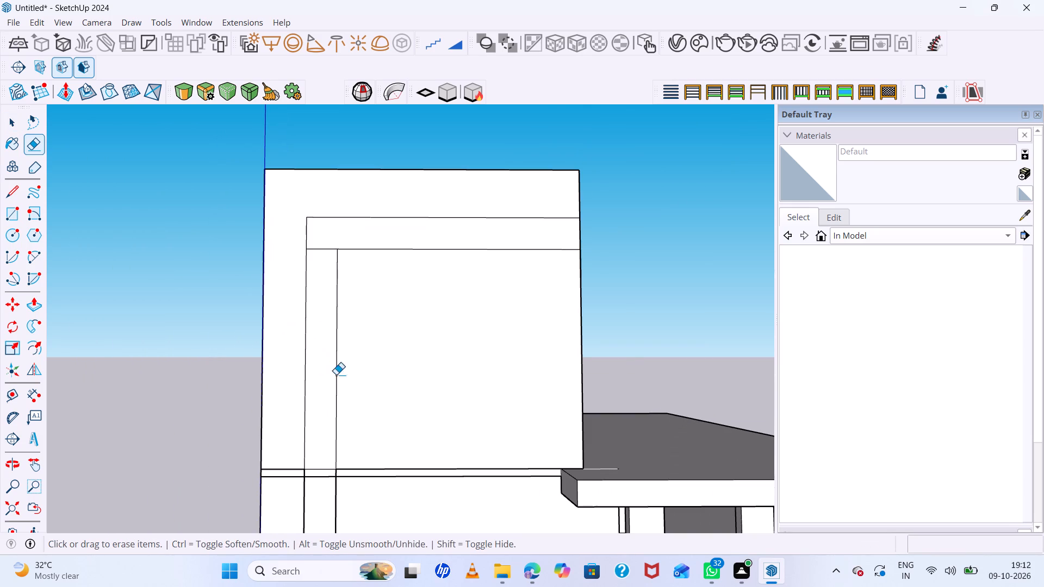
{"action": "key", "text": "space"}
{"action": "left_click", "coordinate": [311, 372]}
{"action": "scroll", "coordinate": [309, 223], "scroll_direction": "up", "scroll_amount": 4}
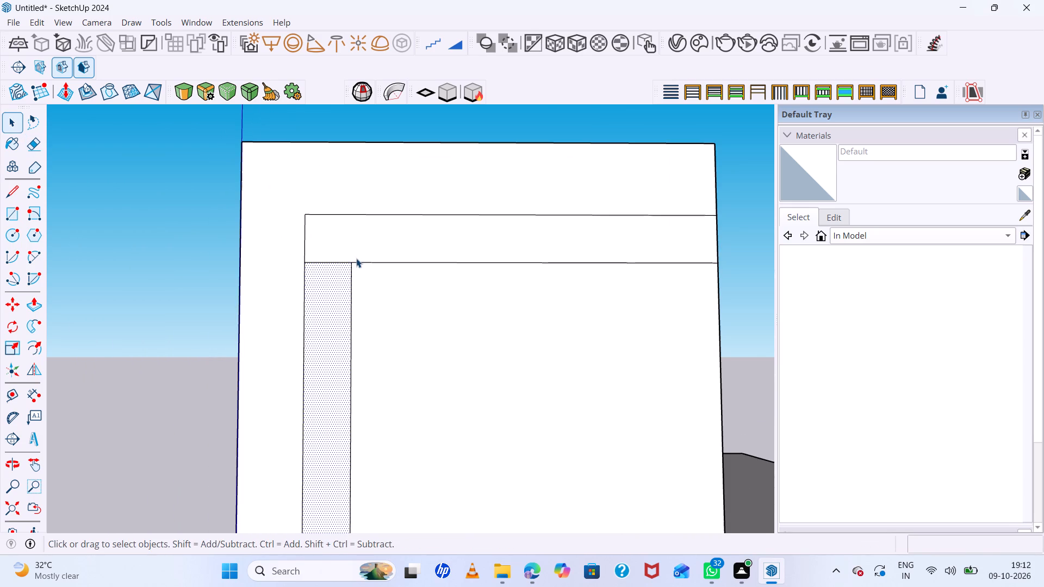
{"action": "key", "text": "e"}
{"action": "left_click", "coordinate": [333, 263]}
Extrude the upper part of the band outward from the block's front wall by 4", plus a further 1'.
{"action": "key", "text": "space"}
{"action": "left_click", "coordinate": [365, 245]}
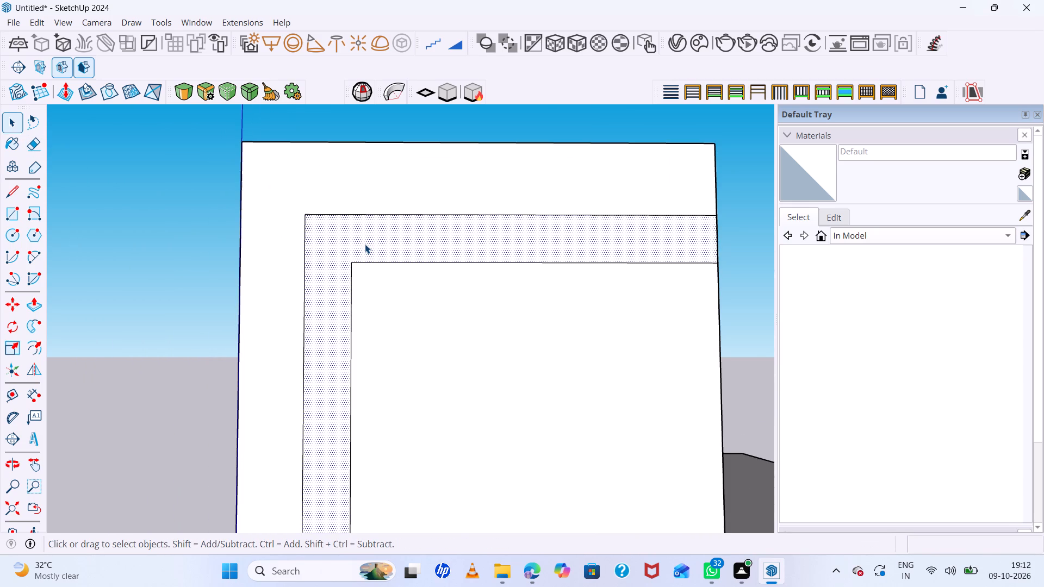
{"action": "key", "text": "p"}
{"action": "left_click", "coordinate": [365, 244]}
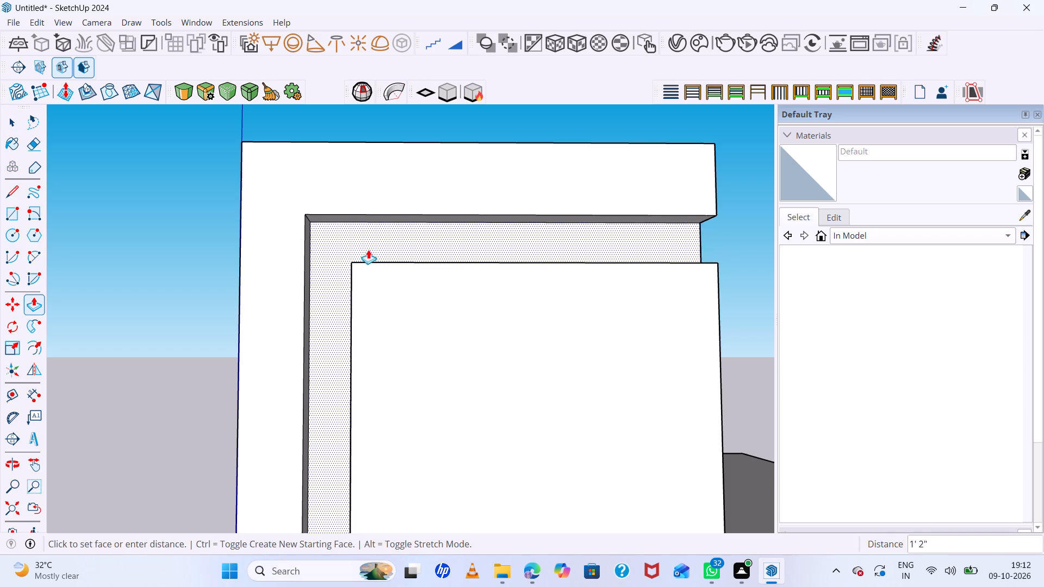
{"action": "middle_click_drag", "start_coordinate": [370, 250], "coordinate": [446, 338]}
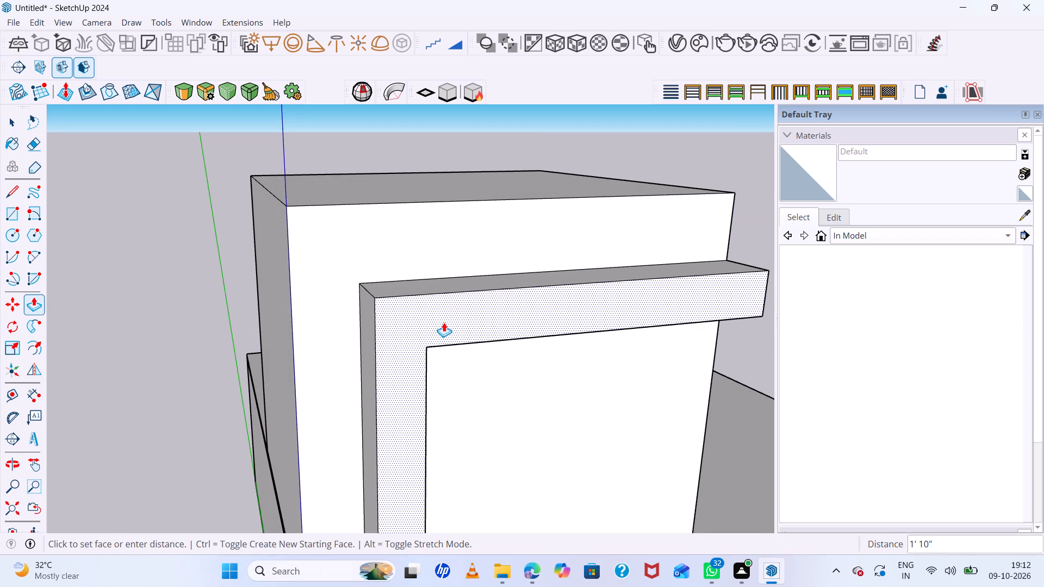
{"action": "key", "text": "4"}
{"action": "key", "text": "Return"}
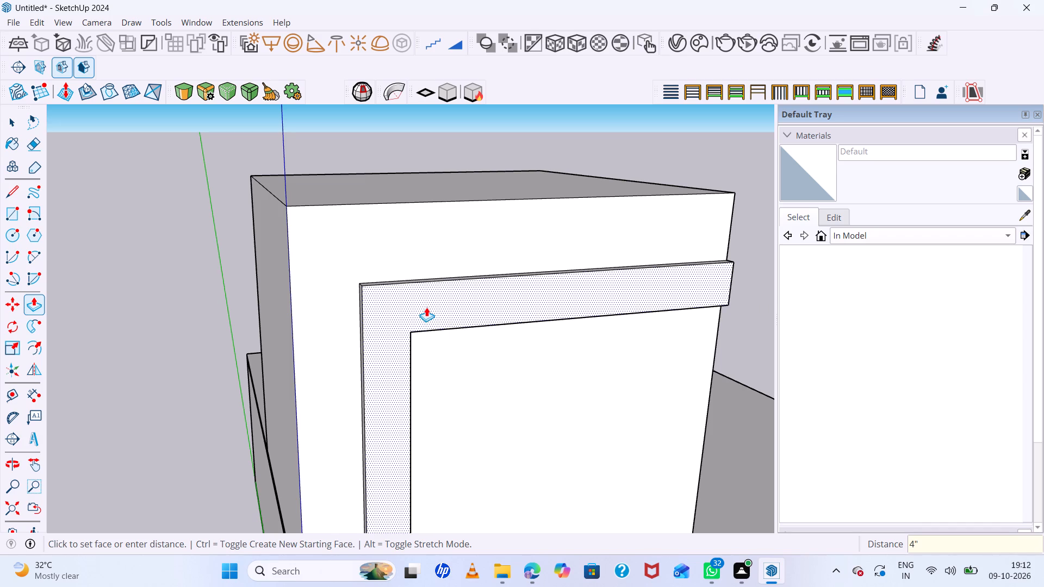
{"action": "left_click", "coordinate": [426, 307]}
{"action": "type", "text": "1'"}
{"action": "key", "text": "Return"}
Extrude the lower part of the band by the same 1', plus 4" more to make it flush with the upper part.
{"action": "scroll", "coordinate": [436, 252], "scroll_direction": "down", "scroll_amount": 4}
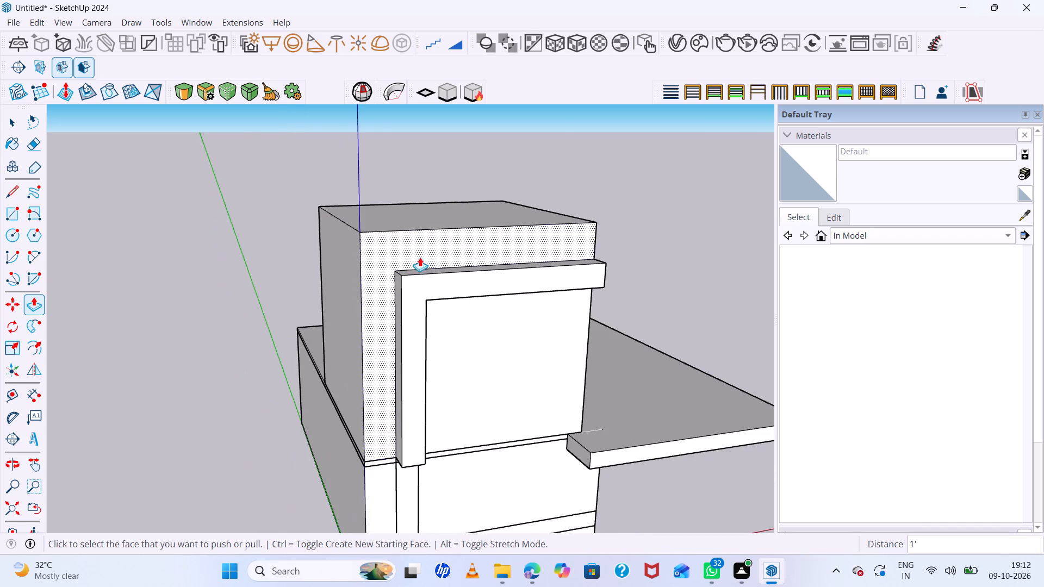
{"action": "scroll", "coordinate": [420, 257], "scroll_direction": "down", "scroll_amount": 9}
{"action": "scroll", "coordinate": [421, 391], "scroll_direction": "up", "scroll_amount": 6}
{"action": "double_click", "coordinate": [403, 400]}
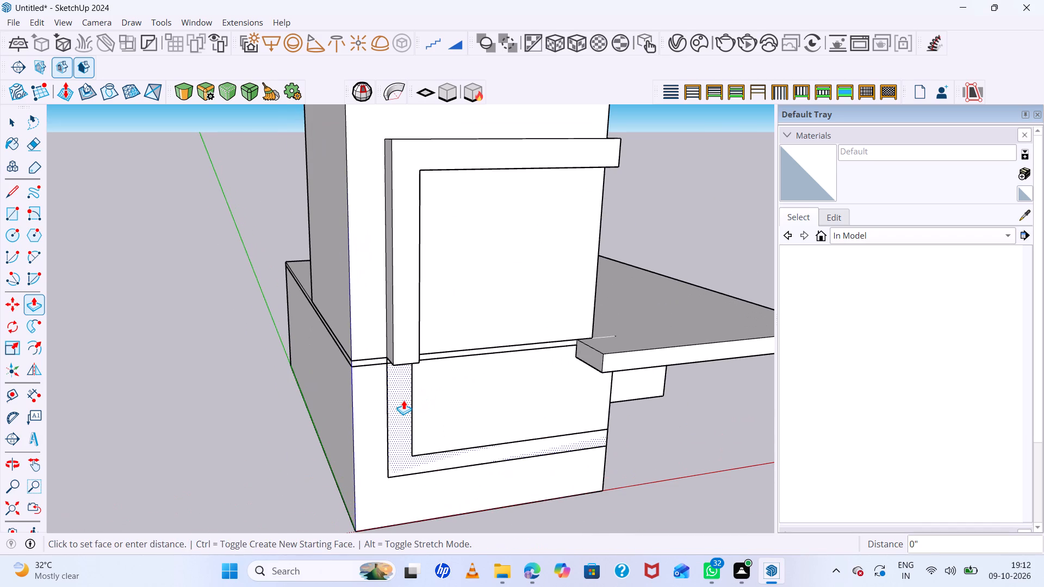
{"action": "scroll", "coordinate": [407, 346], "scroll_direction": "up", "scroll_amount": 8}
{"action": "middle_click_drag", "start_coordinate": [430, 390], "coordinate": [436, 313]}
{"action": "middle_click", "coordinate": [436, 313]}
{"action": "scroll", "coordinate": [366, 333], "scroll_direction": "up", "scroll_amount": 7}
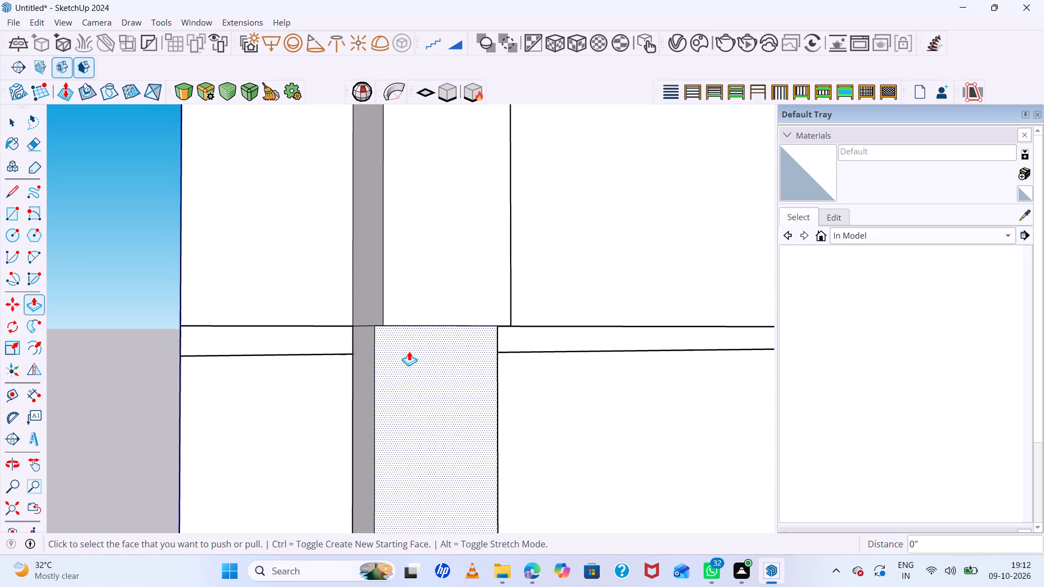
{"action": "left_click", "coordinate": [411, 351]}
{"action": "left_click", "coordinate": [403, 323]}
Delete the seam line across the front of the band's vertical leg at roof-slab level.
{"action": "scroll", "coordinate": [301, 298], "scroll_direction": "down", "scroll_amount": 11}
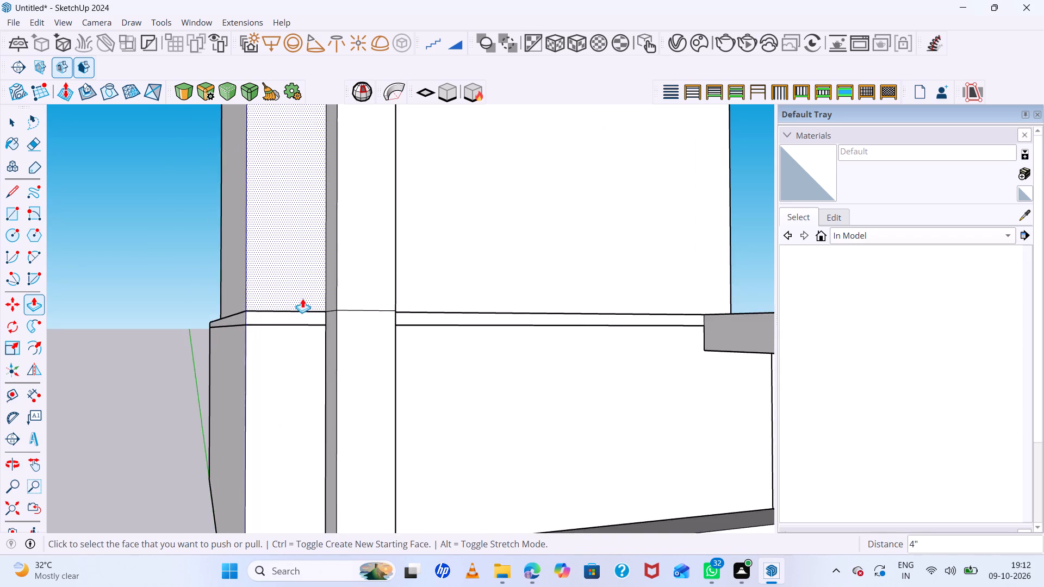
{"action": "scroll", "coordinate": [302, 298], "scroll_direction": "down", "scroll_amount": 5}
{"action": "scroll", "coordinate": [539, 429], "scroll_direction": "up", "scroll_amount": 5}
{"action": "middle_click_drag", "start_coordinate": [459, 407], "coordinate": [456, 447]}
{"action": "key", "text": "space"}
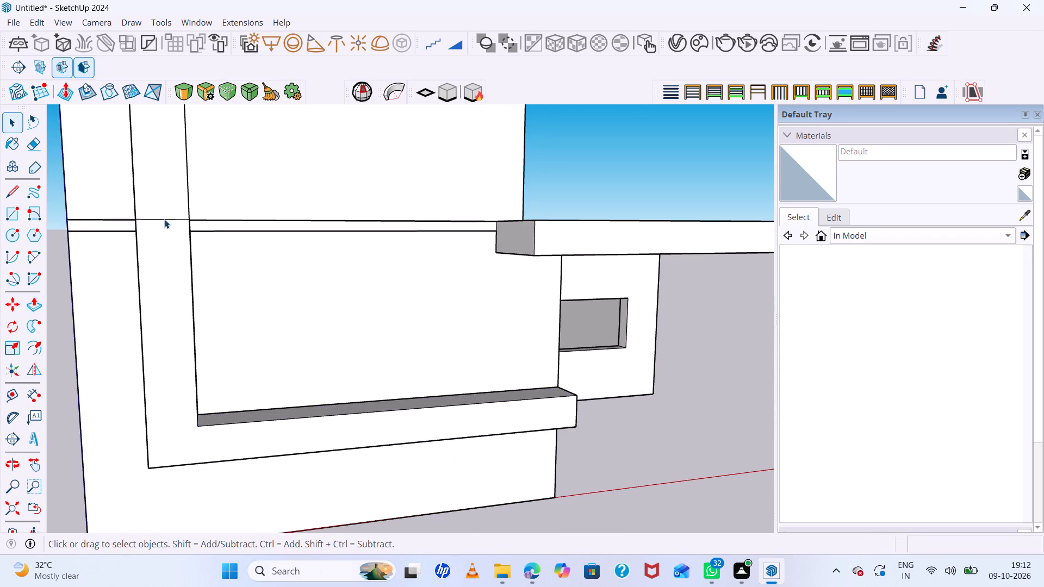
{"action": "left_click", "coordinate": [164, 219]}
{"action": "key", "text": "Delete"}
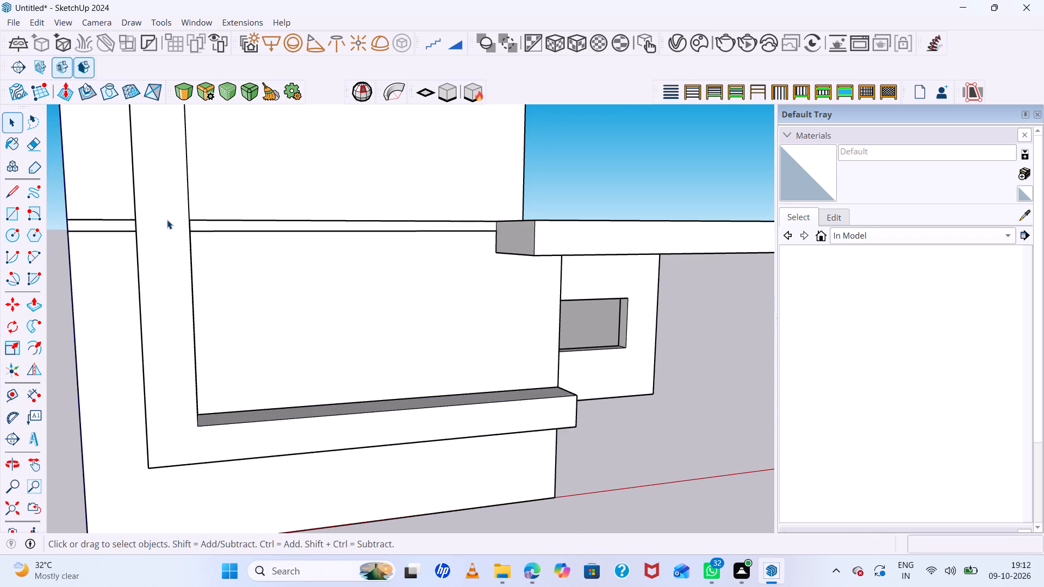
Draw a vertical line about 1' 5" long separating the top band's end face from the block's side wall.
{"action": "scroll", "coordinate": [206, 223], "scroll_direction": "down", "scroll_amount": 15}
{"action": "middle_click_drag", "start_coordinate": [481, 320], "coordinate": [171, 438]}
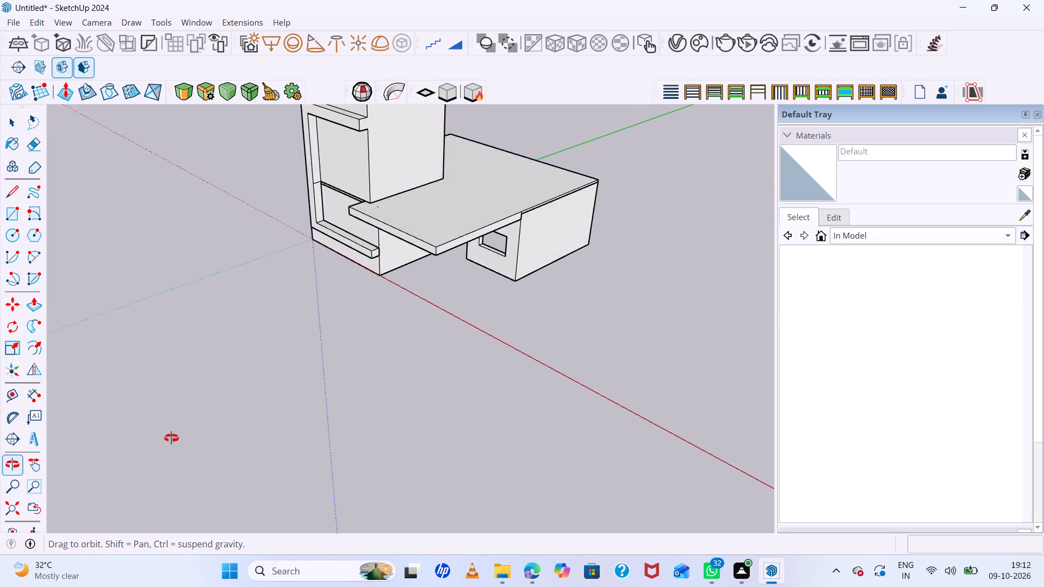
{"action": "middle_click_drag", "start_coordinate": [171, 438], "coordinate": [275, 237]}
{"action": "middle_click", "coordinate": [277, 234]}
{"action": "scroll", "coordinate": [321, 193], "scroll_direction": "up", "scroll_amount": 12}
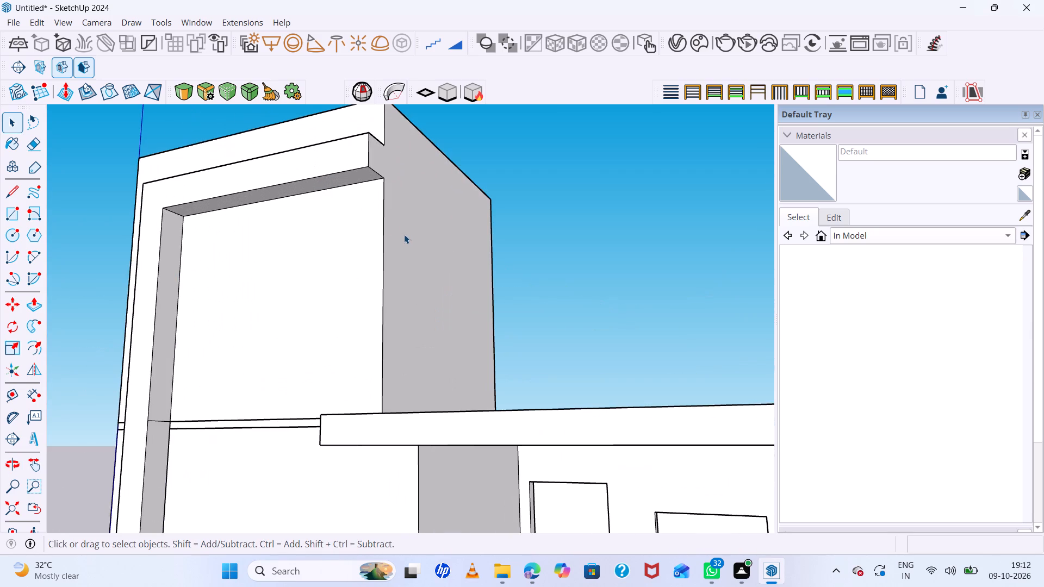
{"action": "middle_click_drag", "start_coordinate": [405, 237], "coordinate": [114, 397]}
{"action": "scroll", "coordinate": [156, 344], "scroll_direction": "down", "scroll_amount": 1}
{"action": "scroll", "coordinate": [248, 245], "scroll_direction": "up", "scroll_amount": 6}
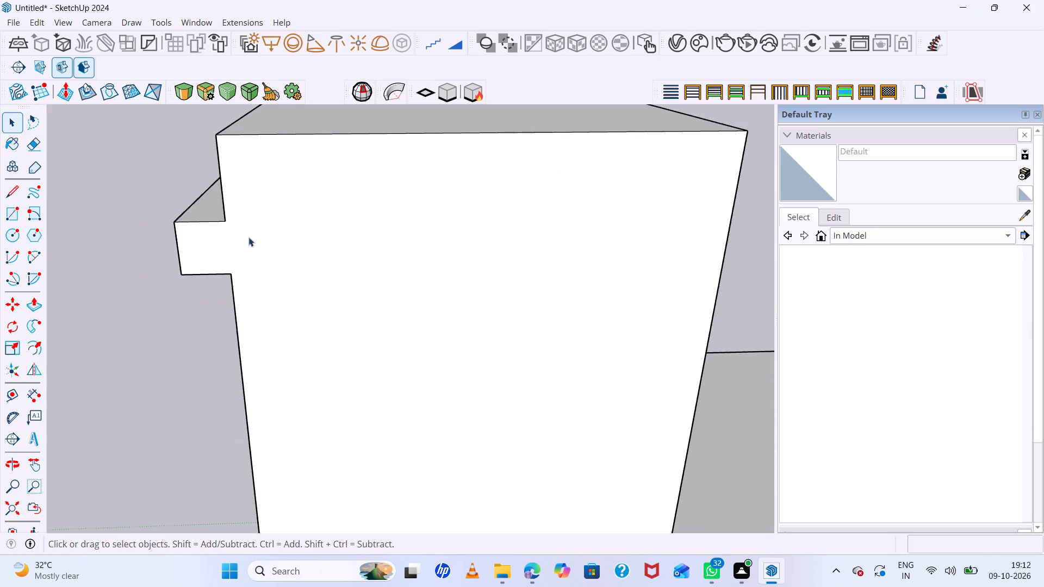
{"action": "left_click", "coordinate": [197, 231]}
{"action": "scroll", "coordinate": [213, 241], "scroll_direction": "up", "scroll_amount": 3}
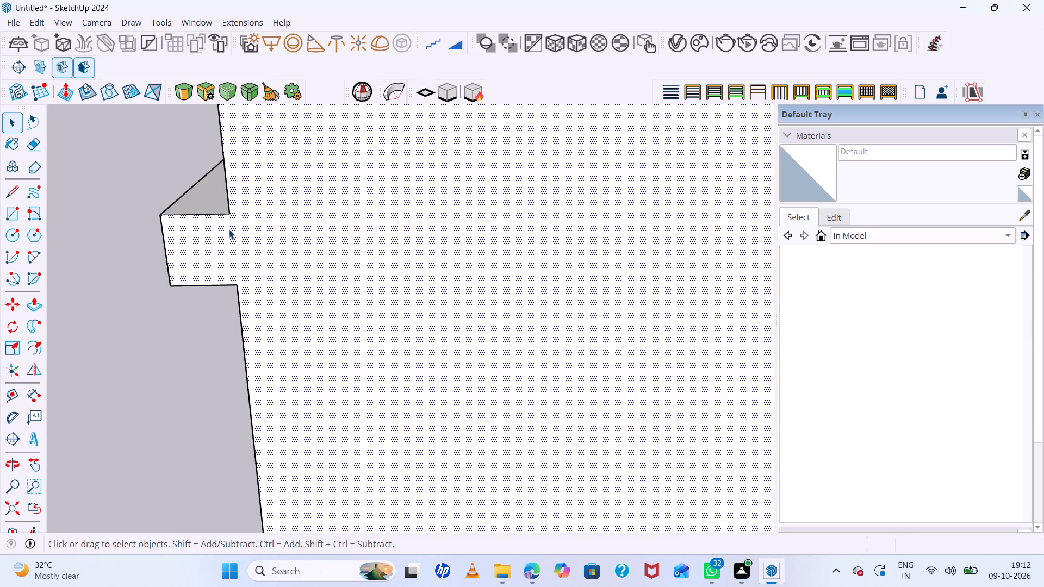
{"action": "key", "text": "l"}
{"action": "scroll", "coordinate": [229, 229], "scroll_direction": "up", "scroll_amount": 6}
{"action": "left_click", "coordinate": [233, 201]}
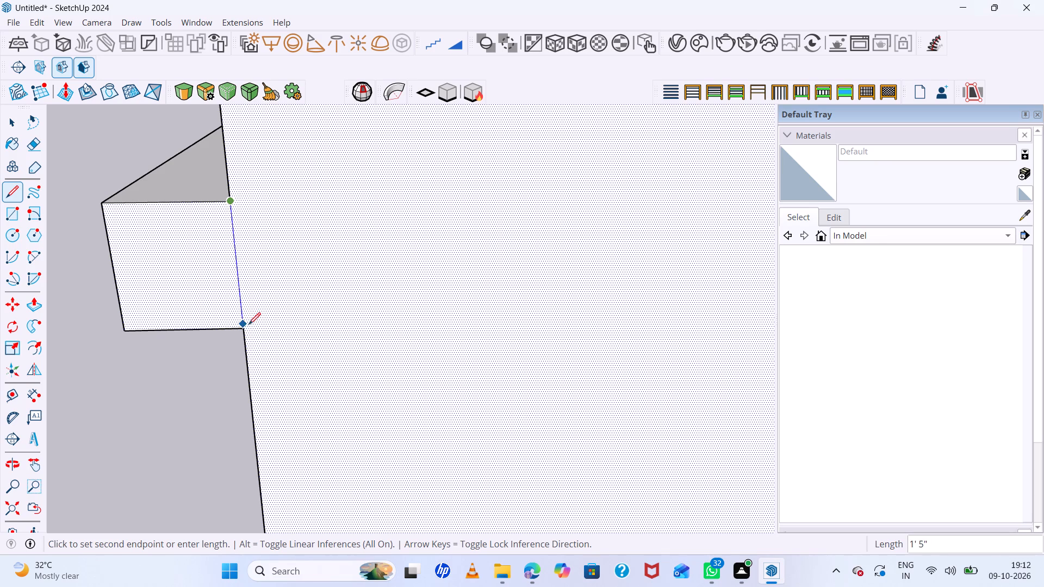
{"action": "left_click", "coordinate": [246, 328]}
{"action": "key", "text": "space"}
Extrude the top band's end face about 3' 9" beyond the block's side wall.
{"action": "left_click", "coordinate": [203, 250]}
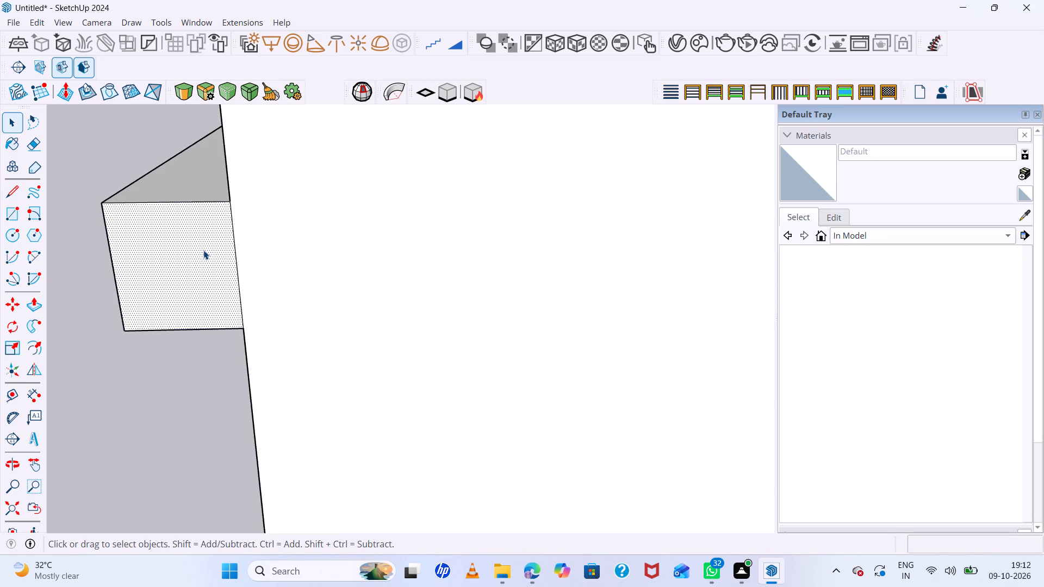
{"action": "key", "text": "p"}
{"action": "left_click", "coordinate": [203, 250]}
{"action": "scroll", "coordinate": [186, 321], "scroll_direction": "down", "scroll_amount": 7}
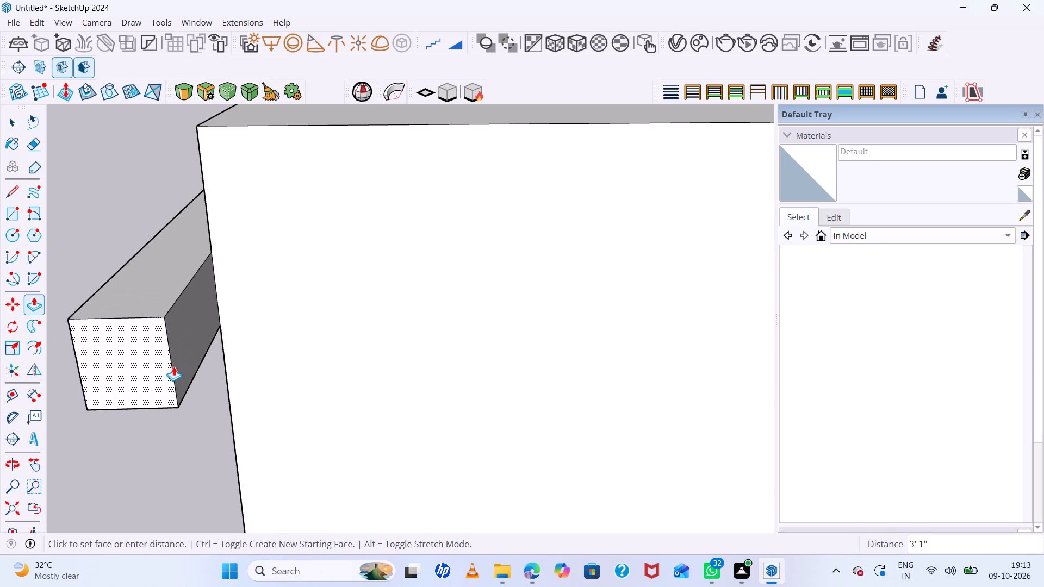
{"action": "left_click", "coordinate": [164, 390]}
{"action": "key", "text": "space"}
Draw a rectangle about 3' 9" by 1' 6" over the inner side face of the projecting band end.
{"action": "scroll", "coordinate": [203, 327], "scroll_direction": "up", "scroll_amount": 4}
{"action": "middle_click_drag", "start_coordinate": [356, 324], "coordinate": [184, 297]}
{"action": "middle_click", "coordinate": [184, 297]}
{"action": "key", "text": "r"}
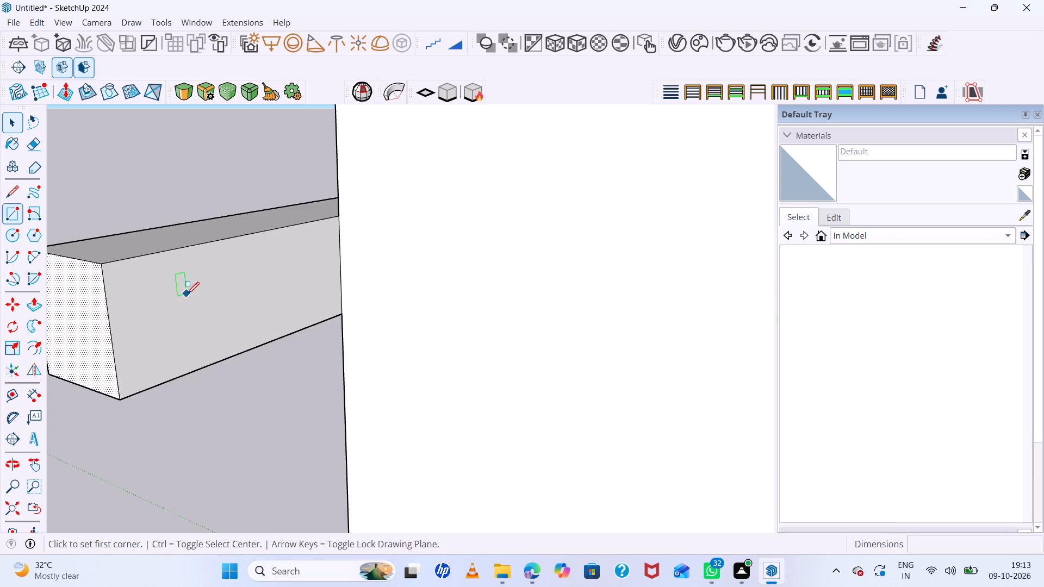
{"action": "left_click", "coordinate": [101, 264]}
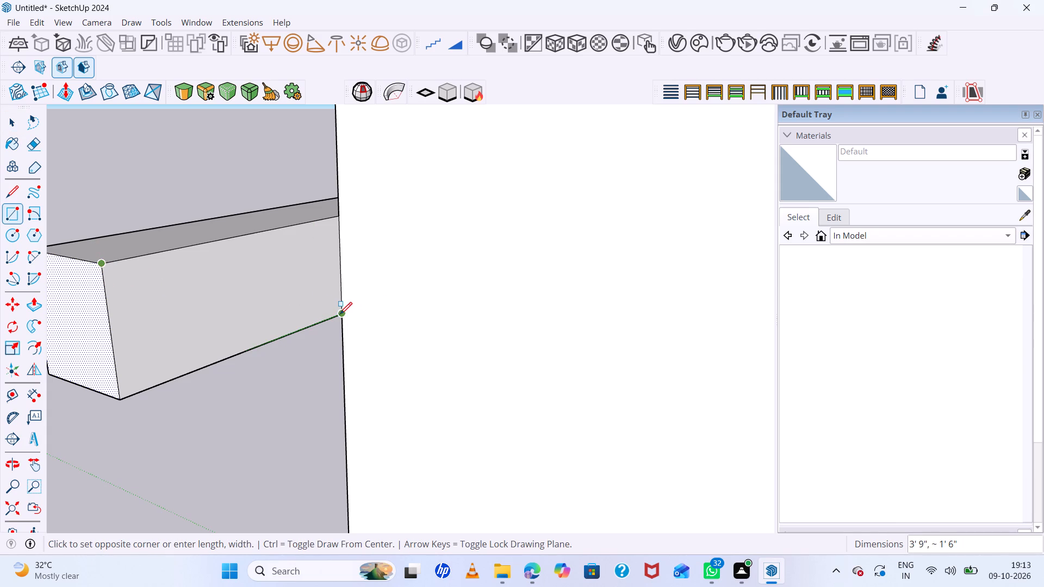
{"action": "left_click", "coordinate": [340, 314]}
{"action": "key", "text": "space"}
Extrude that inner side face along the block's side wall to its rear edge, wrapping the band around the corner.
{"action": "double_click", "coordinate": [234, 290]}
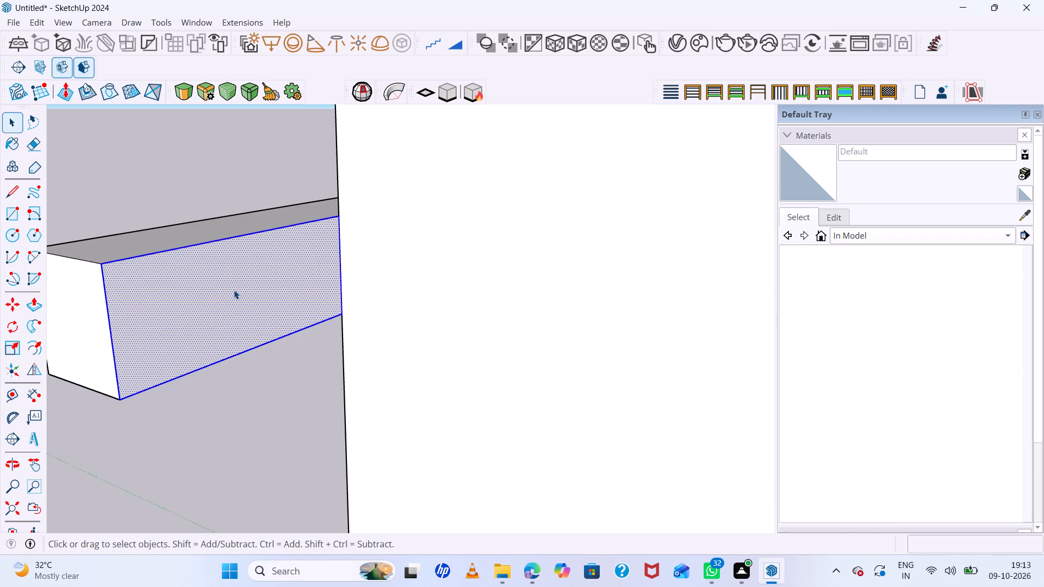
{"action": "key", "text": "p"}
{"action": "left_click", "coordinate": [234, 290]}
{"action": "scroll", "coordinate": [495, 361], "scroll_direction": "down", "scroll_amount": 14}
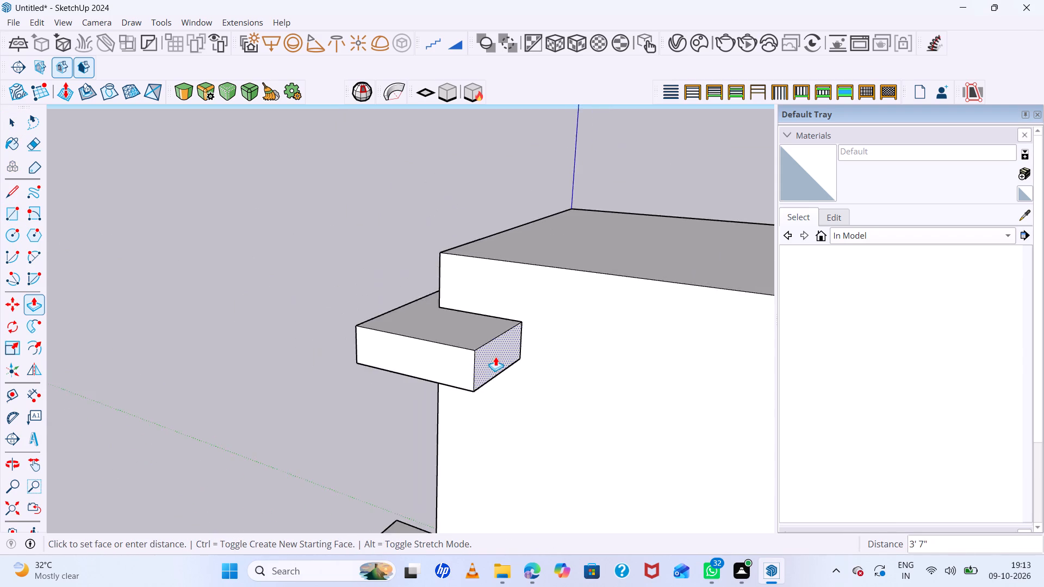
{"action": "scroll", "coordinate": [493, 350], "scroll_direction": "down", "scroll_amount": 7}
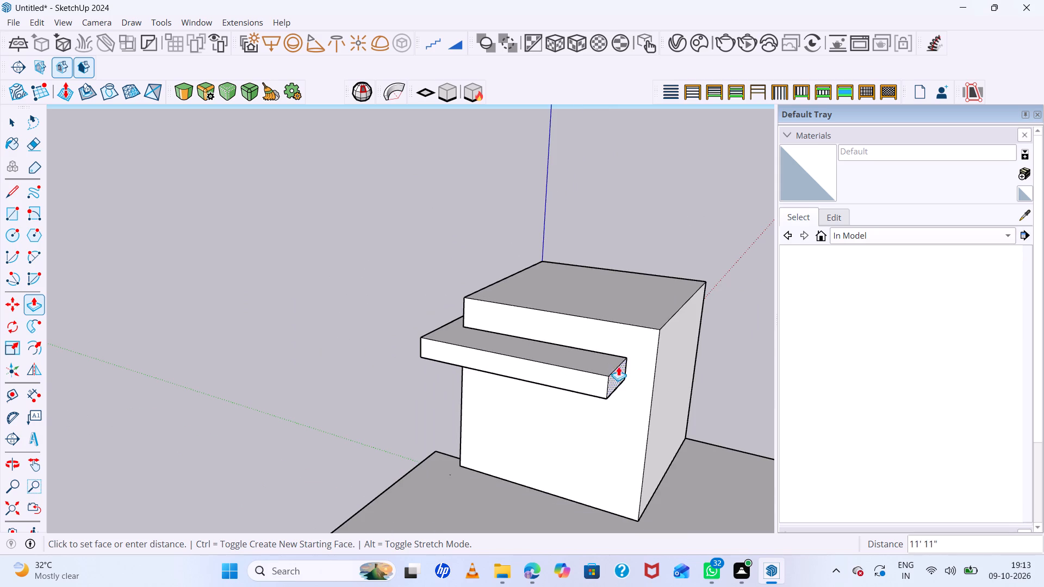
{"action": "left_click", "coordinate": [655, 355]}
{"action": "scroll", "coordinate": [397, 320], "scroll_direction": "down", "scroll_amount": 6}
{"action": "middle_click_drag", "start_coordinate": [439, 351], "coordinate": [650, 385]}
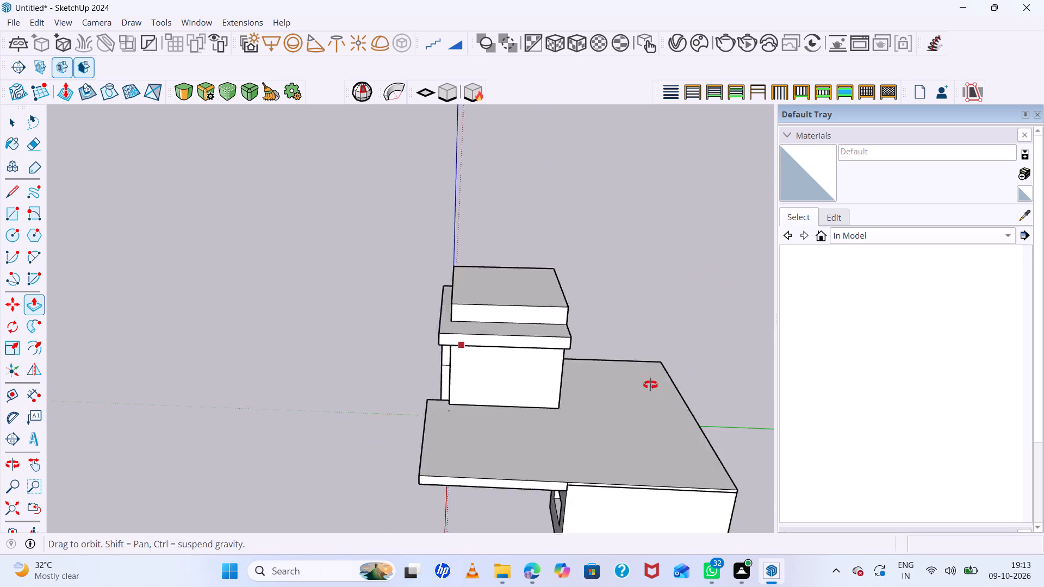
Examine the wrapped facade band, the recessed block face behind it and the roof slab from several angles.
{"action": "middle_click_drag", "start_coordinate": [650, 385], "coordinate": [778, 365]}
{"action": "scroll", "coordinate": [517, 311], "scroll_direction": "up", "scroll_amount": 7}
{"action": "middle_click_drag", "start_coordinate": [520, 330], "coordinate": [630, 254]}
{"action": "scroll", "coordinate": [455, 220], "scroll_direction": "down", "scroll_amount": 12}
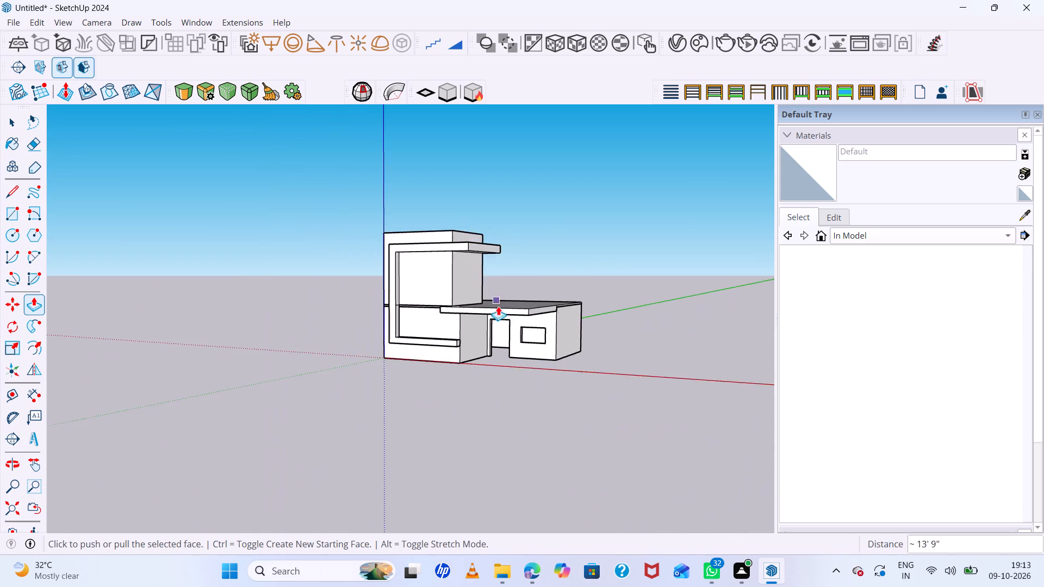
{"action": "middle_click_drag", "start_coordinate": [523, 323], "coordinate": [629, 342]}
{"action": "scroll", "coordinate": [564, 308], "scroll_direction": "up", "scroll_amount": 5}
{"action": "middle_click_drag", "start_coordinate": [592, 309], "coordinate": [651, 271]}
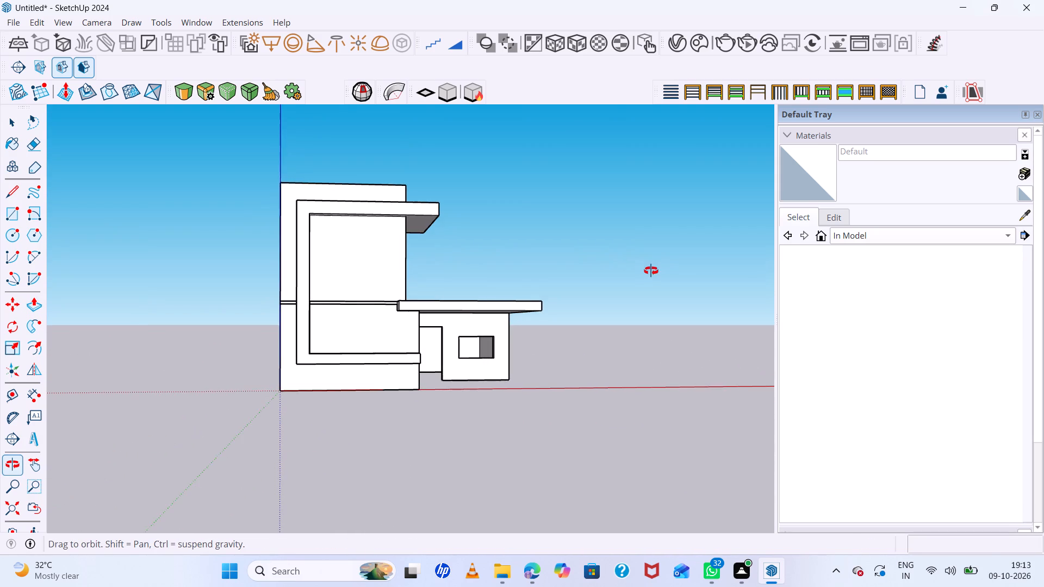
{"action": "middle_click_drag", "start_coordinate": [651, 271], "coordinate": [656, 277]}
{"action": "middle_click", "coordinate": [656, 277]}
{"action": "scroll", "coordinate": [406, 280], "scroll_direction": "up", "scroll_amount": 7}
{"action": "scroll", "coordinate": [403, 280], "scroll_direction": "down", "scroll_amount": 5}
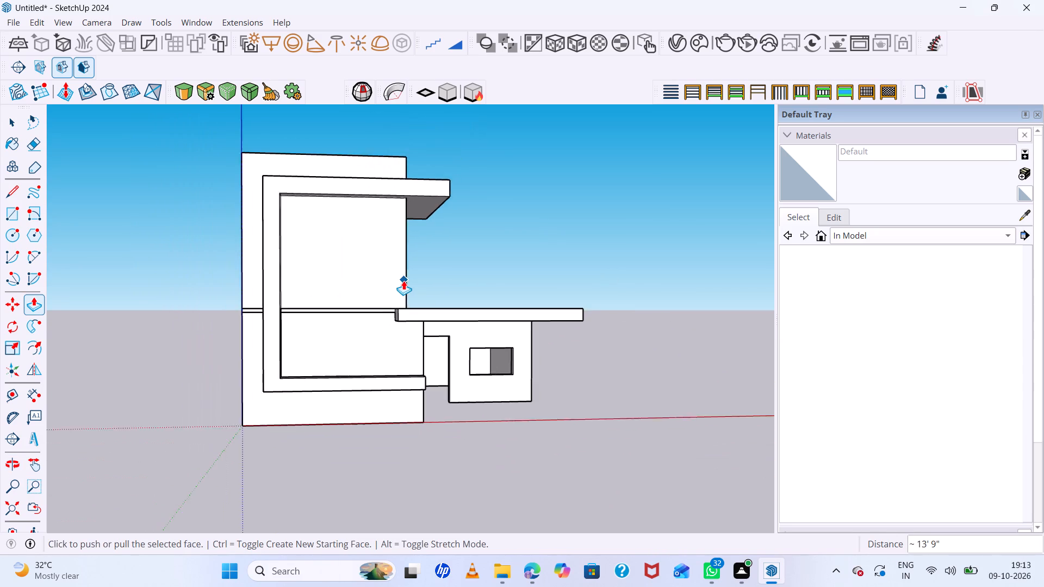
{"action": "scroll", "coordinate": [403, 280], "scroll_direction": "down", "scroll_amount": 1}
{"action": "scroll", "coordinate": [401, 291], "scroll_direction": "up", "scroll_amount": 5}
{"action": "scroll", "coordinate": [401, 295], "scroll_direction": "down", "scroll_amount": 7}
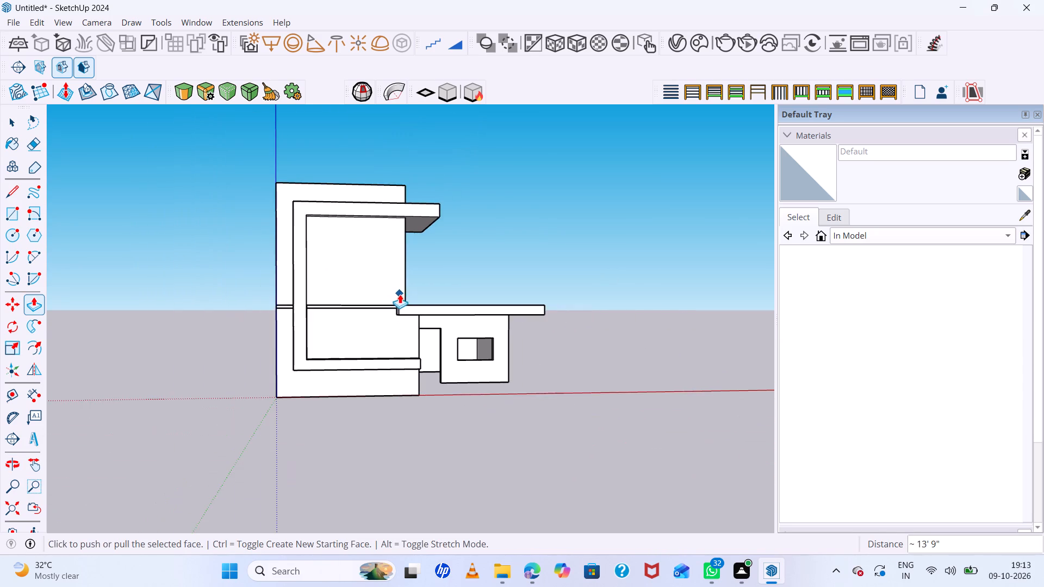
{"action": "middle_click_drag", "start_coordinate": [398, 294], "coordinate": [334, 307]}
{"action": "scroll", "coordinate": [369, 252], "scroll_direction": "up", "scroll_amount": 6}
{"action": "scroll", "coordinate": [373, 247], "scroll_direction": "down", "scroll_amount": 6}
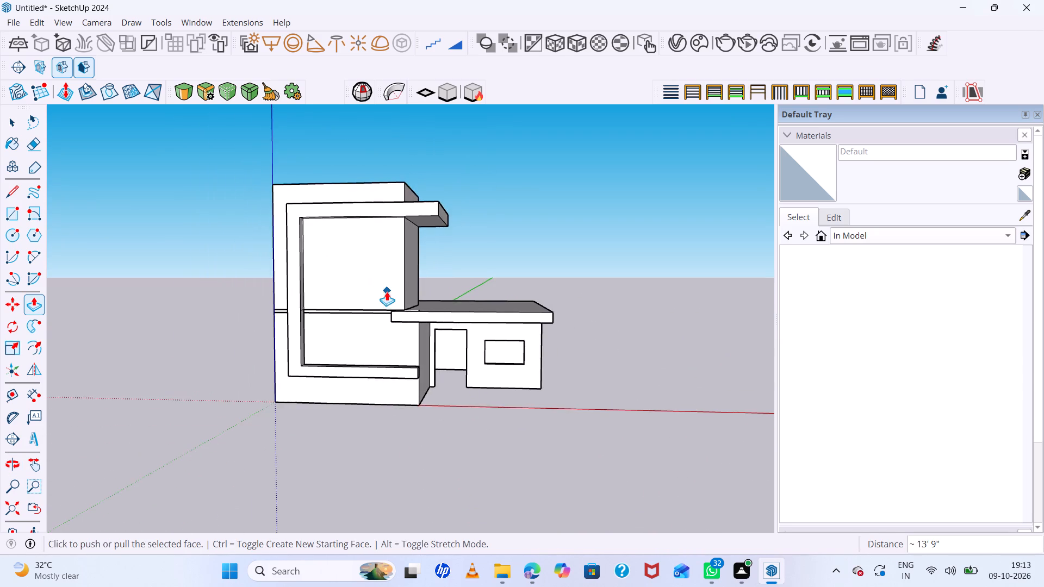
{"action": "scroll", "coordinate": [387, 291], "scroll_direction": "up", "scroll_amount": 5}
{"action": "scroll", "coordinate": [388, 292], "scroll_direction": "down", "scroll_amount": 5}
{"action": "scroll", "coordinate": [414, 201], "scroll_direction": "up", "scroll_amount": 6}
{"action": "middle_click_drag", "start_coordinate": [438, 271], "coordinate": [568, 309]}
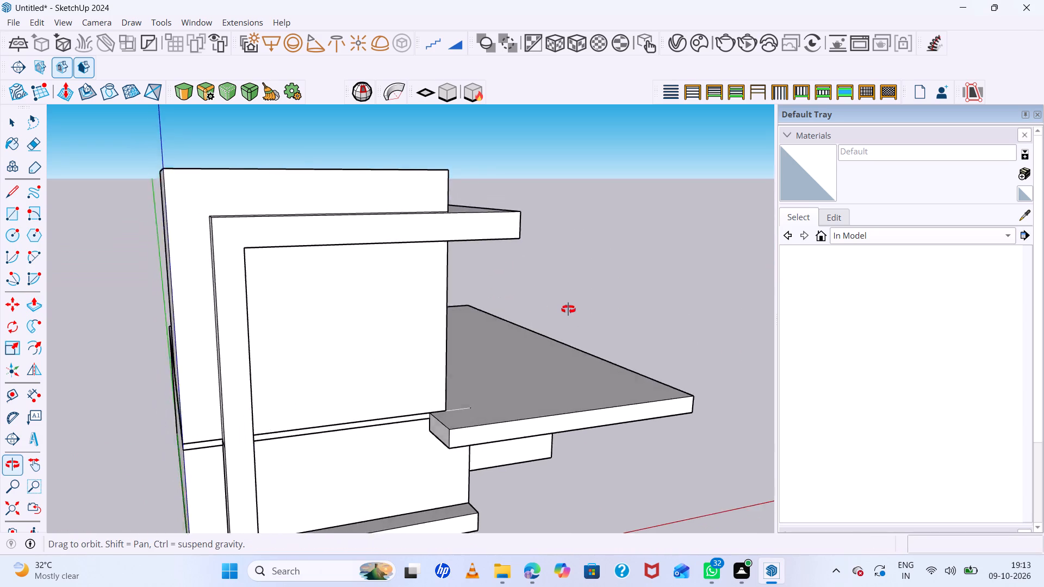
{"action": "middle_click_drag", "start_coordinate": [568, 309], "coordinate": [404, 171]}
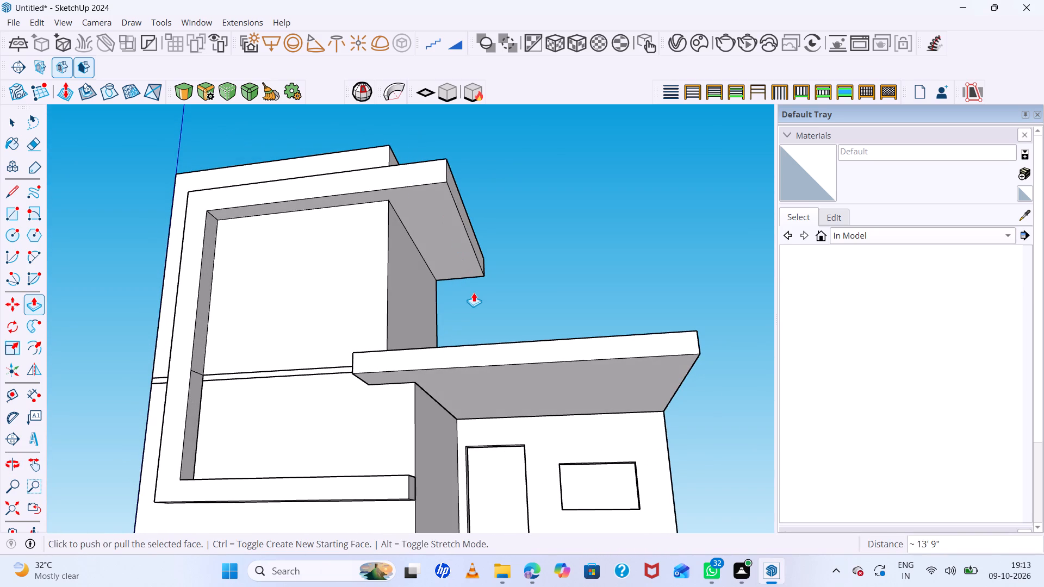
{"action": "scroll", "coordinate": [338, 264], "scroll_direction": "down", "scroll_amount": 2}
{"action": "middle_click_drag", "start_coordinate": [361, 334], "coordinate": [370, 423]}
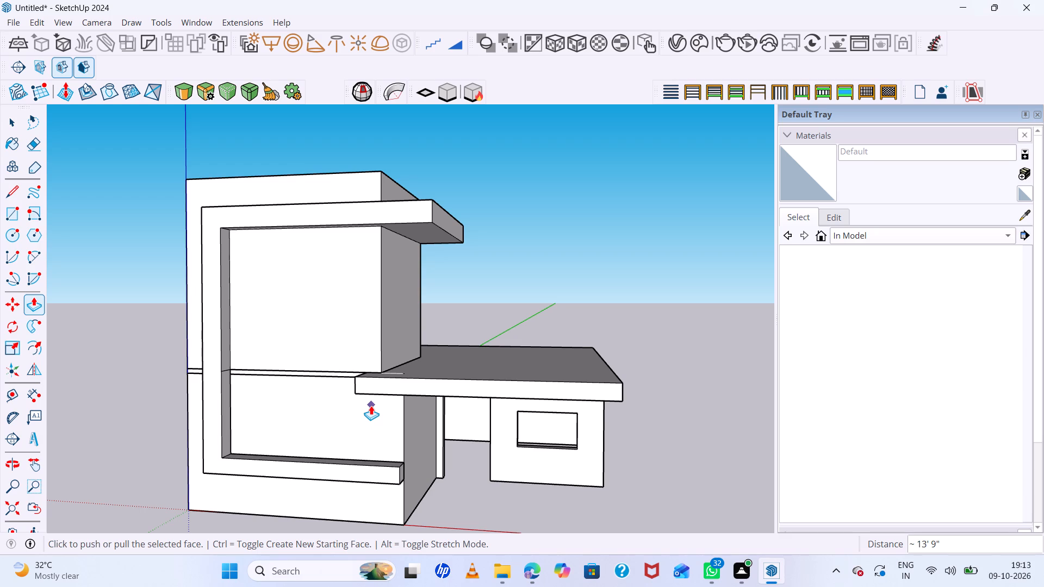
{"action": "scroll", "coordinate": [371, 405], "scroll_direction": "down", "scroll_amount": 1}
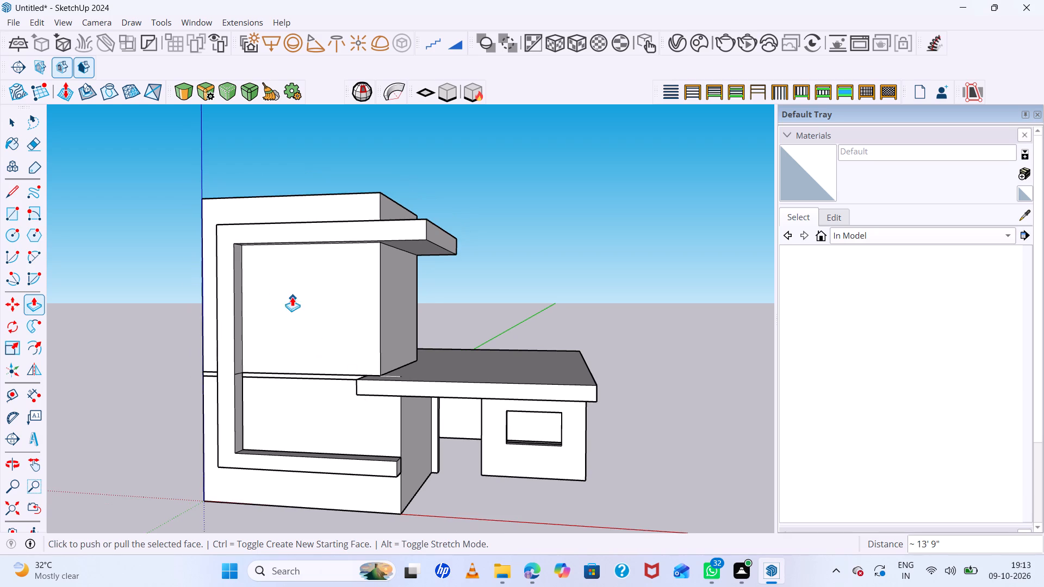
{"action": "scroll", "coordinate": [248, 259], "scroll_direction": "up", "scroll_amount": 6}
{"action": "scroll", "coordinate": [248, 259], "scroll_direction": "down", "scroll_amount": 6}
{"action": "middle_click_drag", "start_coordinate": [395, 374], "coordinate": [452, 376]}
{"action": "middle_click", "coordinate": [452, 376]}
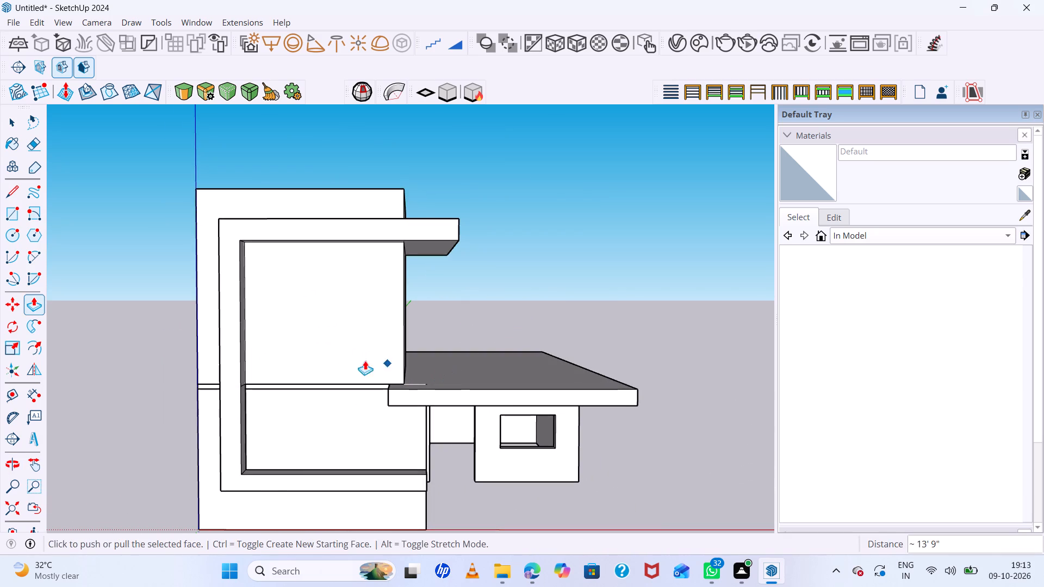
{"action": "key", "text": "space"}
{"action": "scroll", "coordinate": [339, 352], "scroll_direction": "down", "scroll_amount": 6}
{"action": "middle_click_drag", "start_coordinate": [380, 389], "coordinate": [384, 292]}
{"action": "middle_click_drag", "start_coordinate": [384, 290], "coordinate": [384, 285]}
{"action": "scroll", "coordinate": [362, 310], "scroll_direction": "up", "scroll_amount": 6}
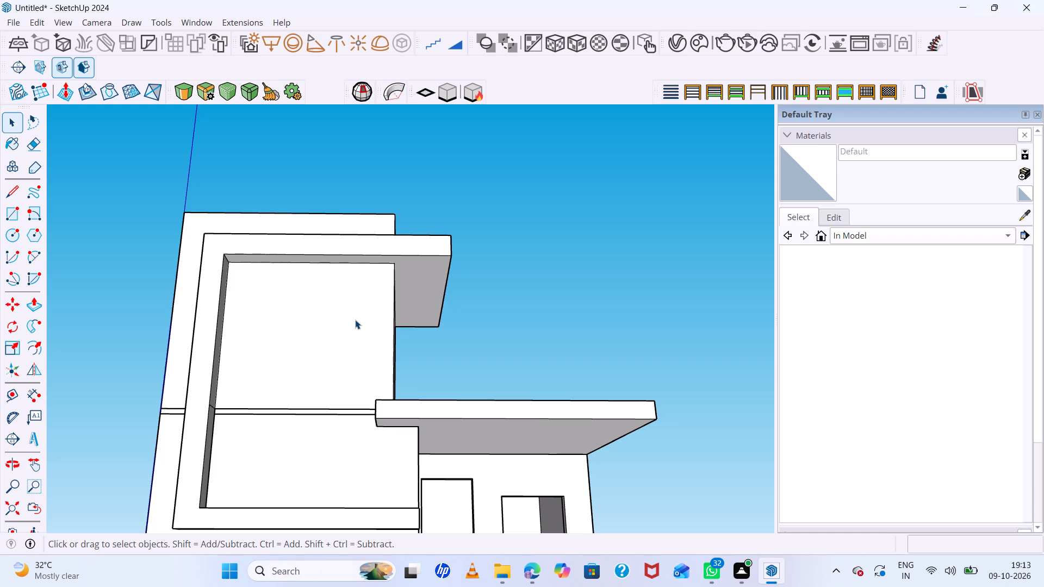
{"action": "scroll", "coordinate": [355, 320], "scroll_direction": "down", "scroll_amount": 4}
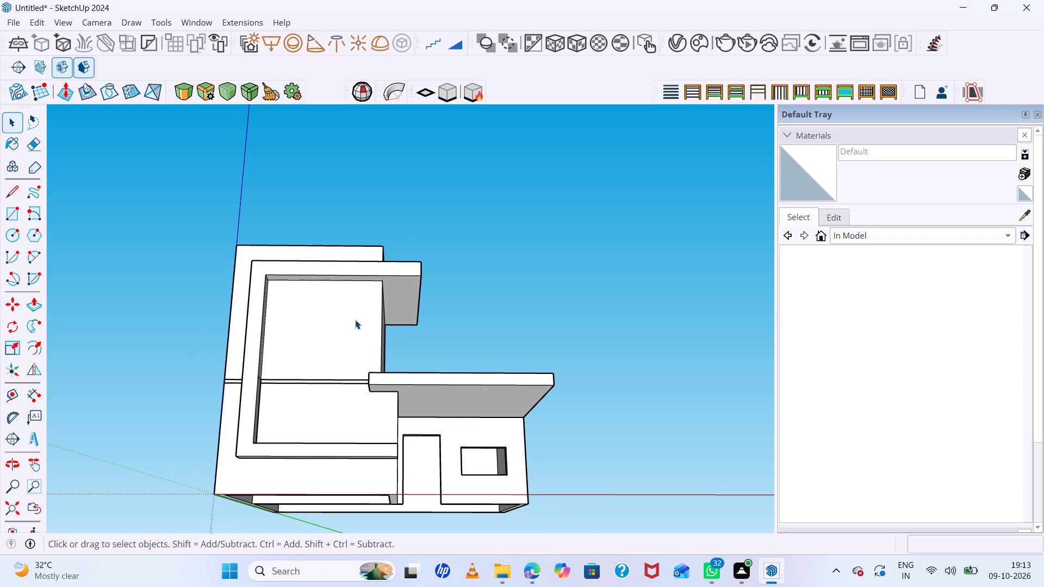
{"action": "scroll", "coordinate": [355, 320], "scroll_direction": "down", "scroll_amount": 4}
{"action": "middle_click_drag", "start_coordinate": [355, 322], "coordinate": [358, 482]}
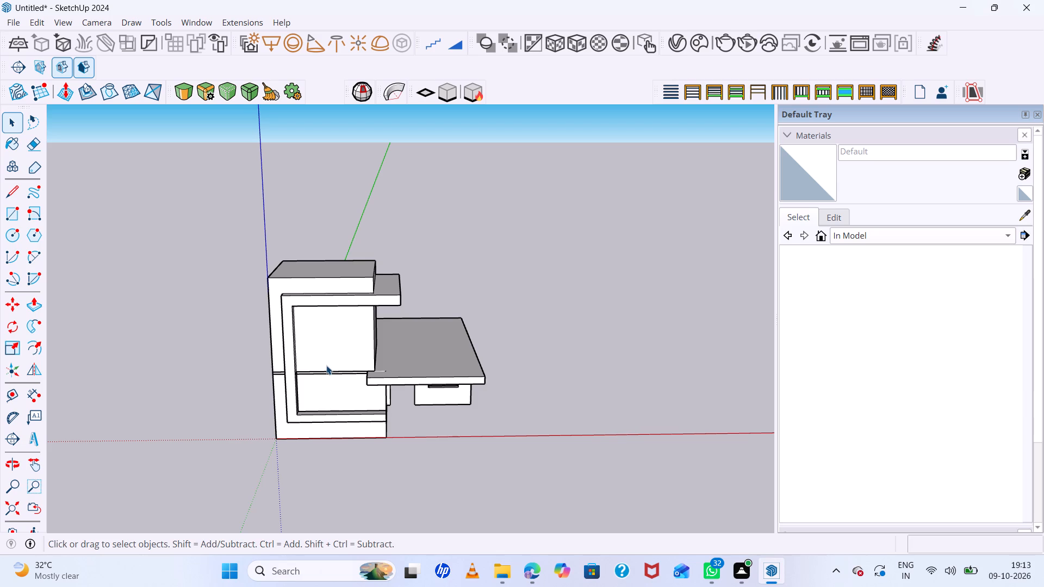
{"action": "scroll", "coordinate": [326, 365], "scroll_direction": "up", "scroll_amount": 9}
{"action": "scroll", "coordinate": [414, 410], "scroll_direction": "up", "scroll_amount": 1}
{"action": "middle_click_drag", "start_coordinate": [414, 410], "coordinate": [414, 313]}
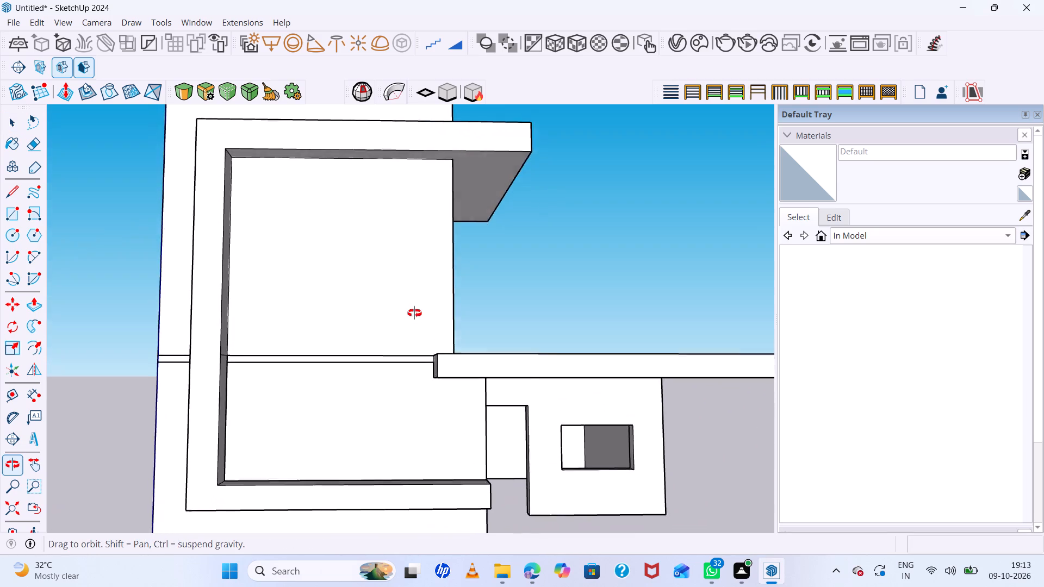
{"action": "middle_click_drag", "start_coordinate": [414, 313], "coordinate": [415, 289]}
{"action": "middle_click", "coordinate": [415, 286]}
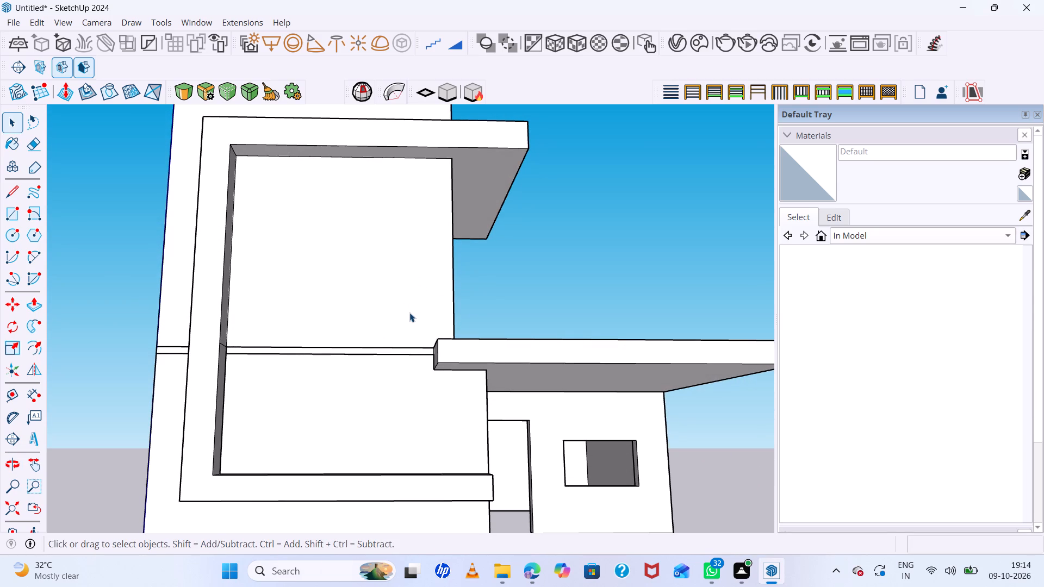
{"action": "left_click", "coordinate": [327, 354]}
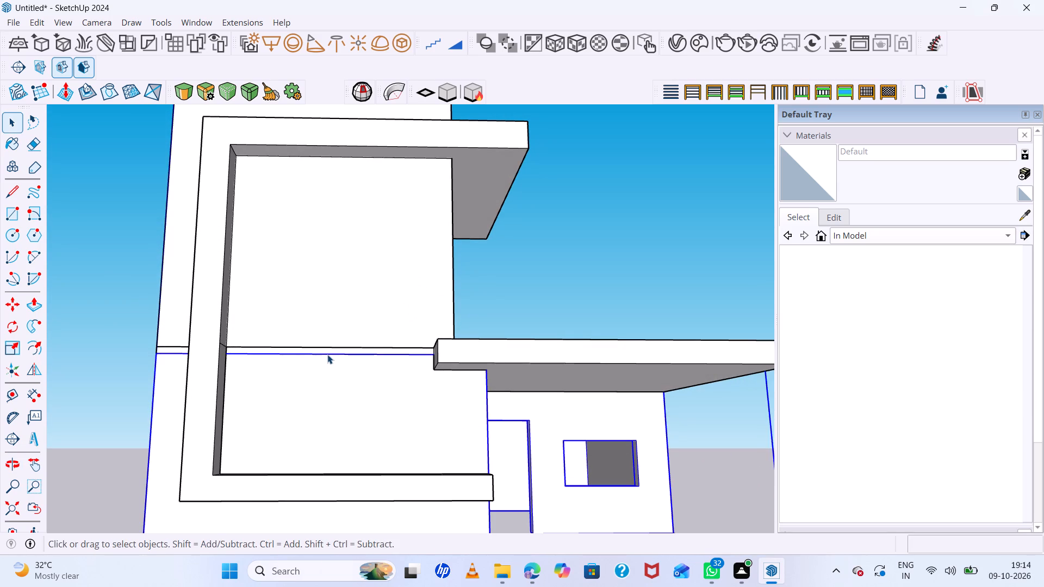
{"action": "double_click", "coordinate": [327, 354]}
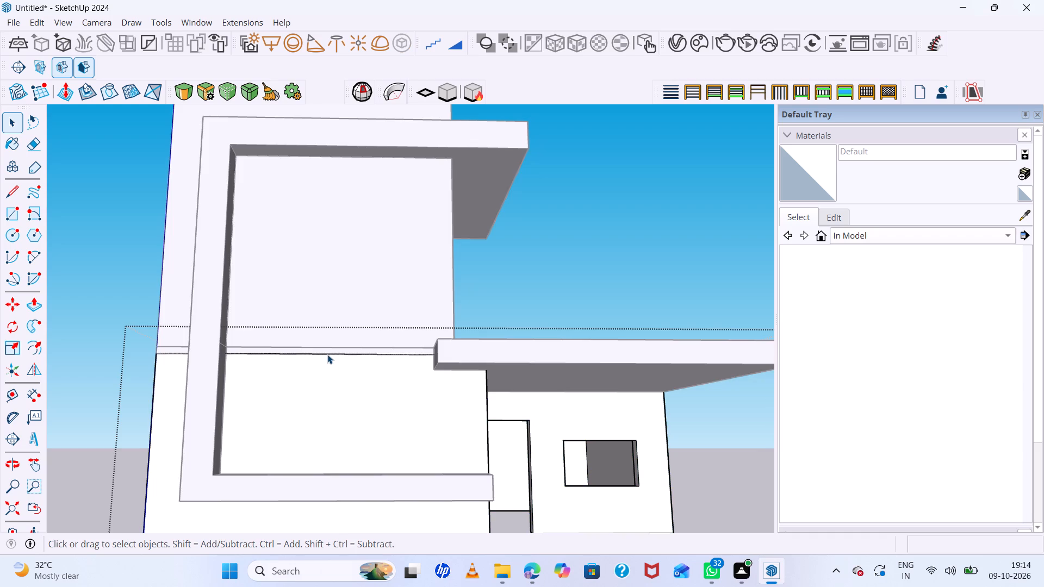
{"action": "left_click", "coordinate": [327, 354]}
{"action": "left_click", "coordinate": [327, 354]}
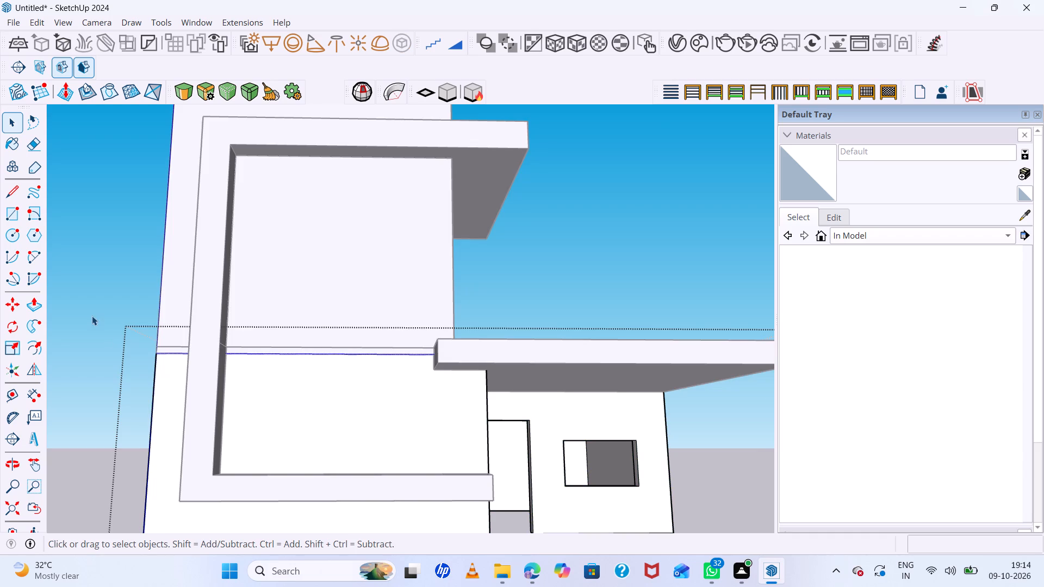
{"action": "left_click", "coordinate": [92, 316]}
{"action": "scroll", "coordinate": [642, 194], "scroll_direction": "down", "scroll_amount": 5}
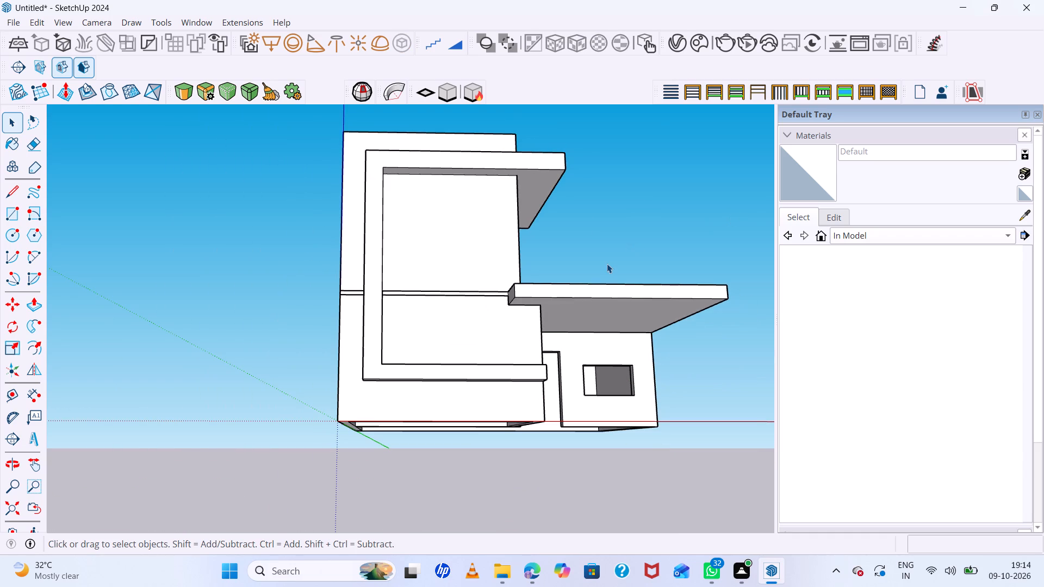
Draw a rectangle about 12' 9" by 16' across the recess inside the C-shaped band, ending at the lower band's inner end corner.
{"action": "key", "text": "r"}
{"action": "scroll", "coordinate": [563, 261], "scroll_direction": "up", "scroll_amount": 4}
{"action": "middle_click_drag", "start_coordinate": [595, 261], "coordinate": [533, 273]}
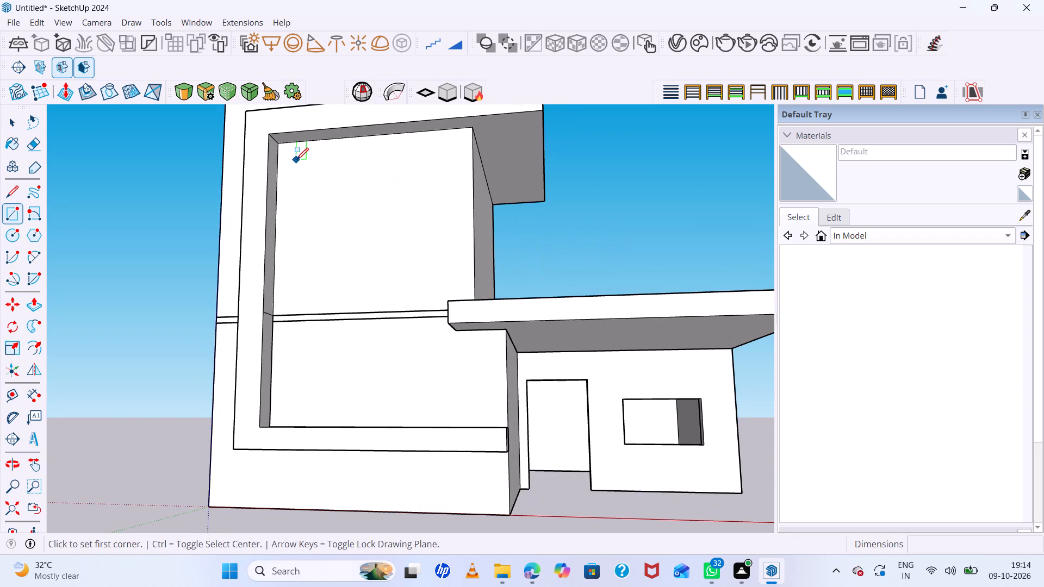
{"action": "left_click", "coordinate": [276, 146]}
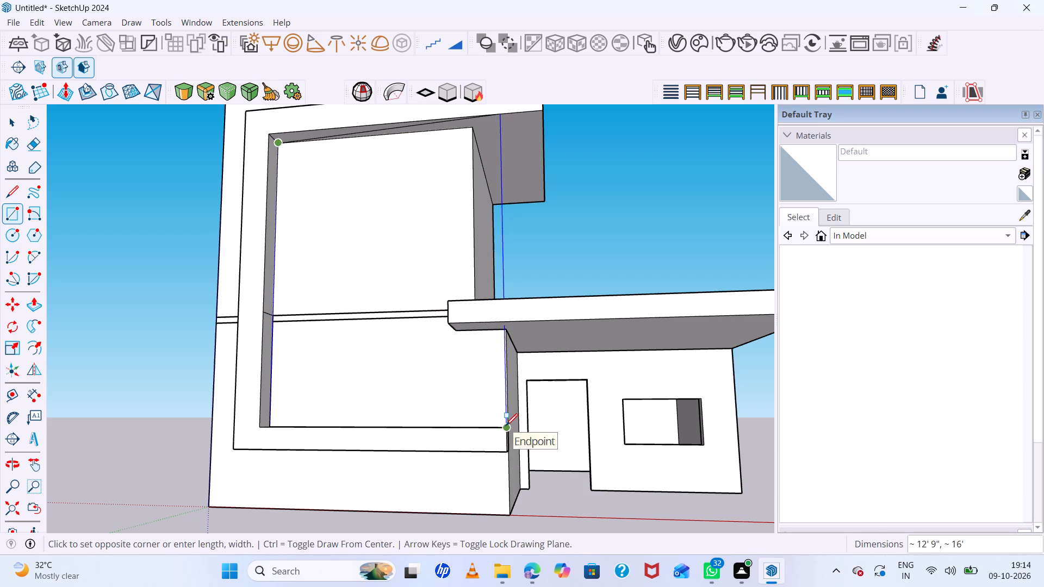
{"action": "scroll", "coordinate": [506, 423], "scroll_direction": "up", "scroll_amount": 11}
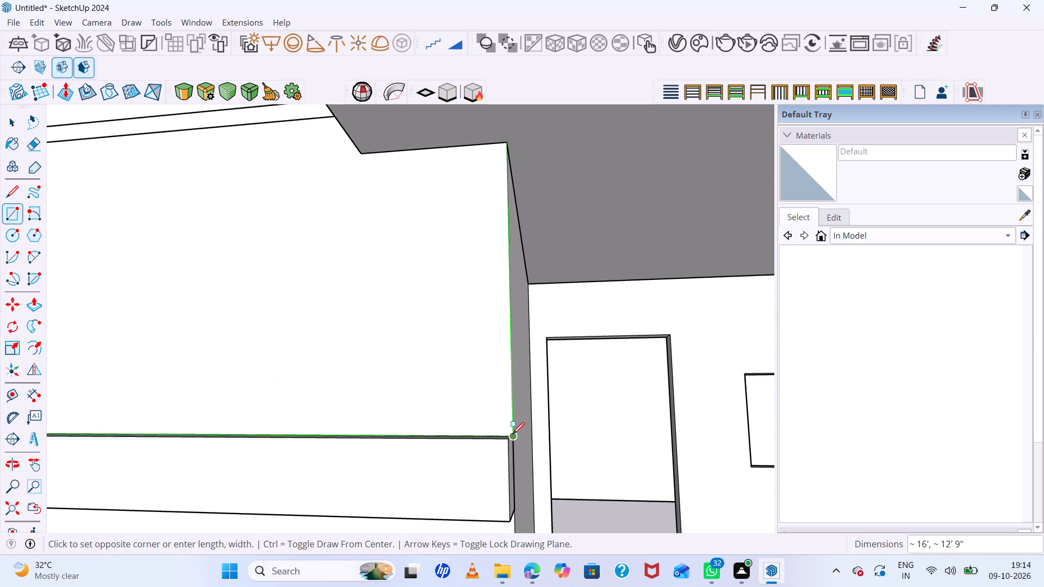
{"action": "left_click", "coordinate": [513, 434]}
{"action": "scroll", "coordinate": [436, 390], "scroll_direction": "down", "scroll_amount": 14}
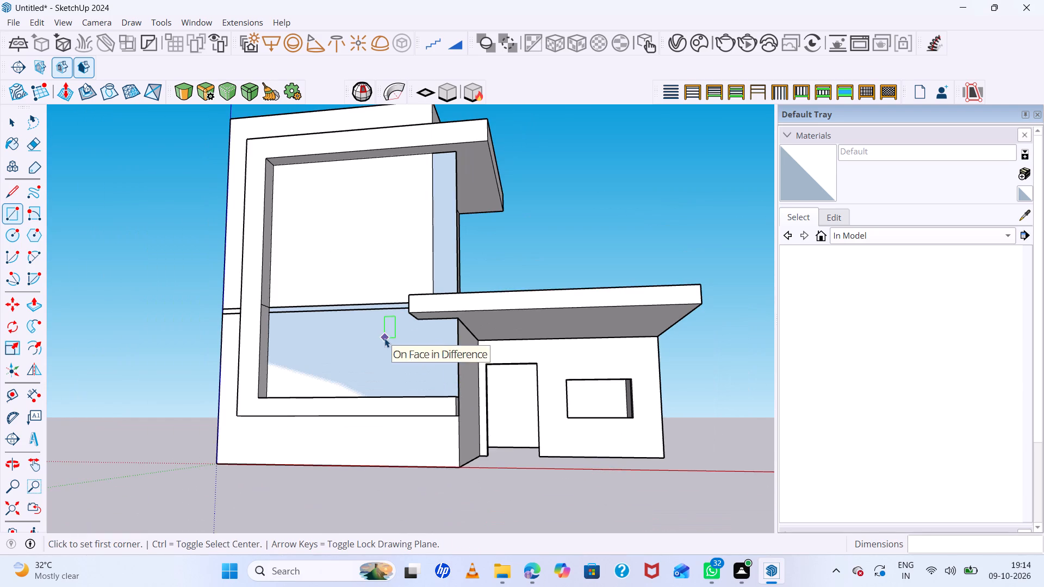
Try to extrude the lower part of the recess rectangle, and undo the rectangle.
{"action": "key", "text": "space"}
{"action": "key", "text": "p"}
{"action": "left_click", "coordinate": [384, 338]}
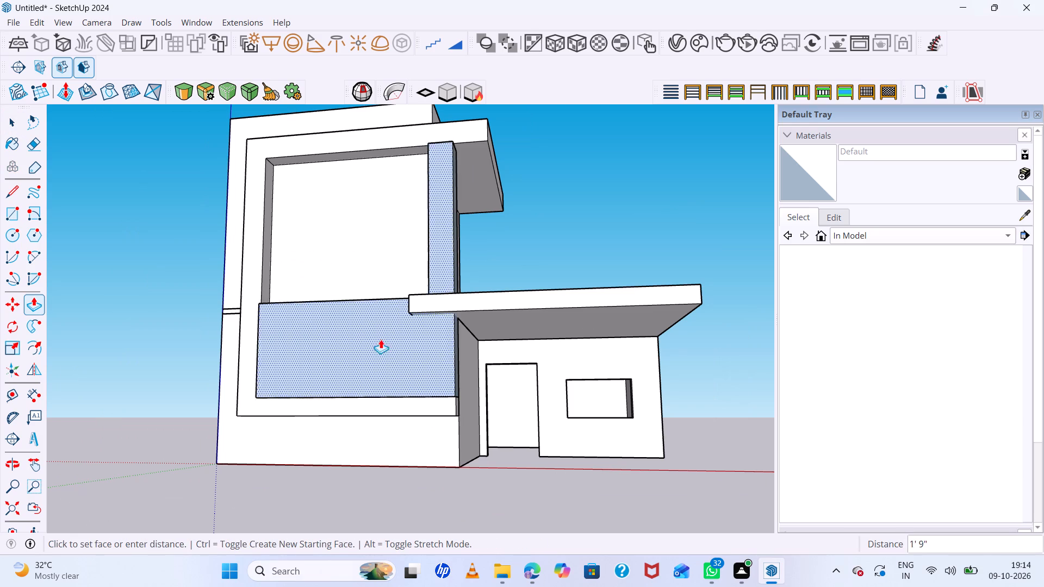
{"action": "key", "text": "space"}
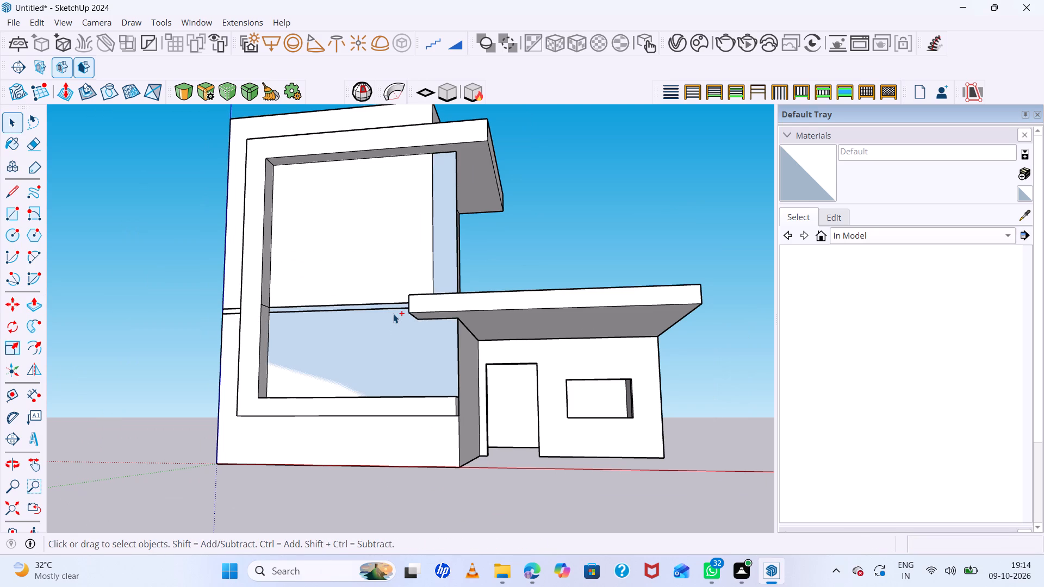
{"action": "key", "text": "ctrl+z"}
Group the whole upper-storey block together with its C-shaped facade band.
{"action": "left_click", "coordinate": [393, 226]}
{"action": "scroll", "coordinate": [393, 226], "scroll_direction": "up", "scroll_amount": 3}
{"action": "middle_click_drag", "start_coordinate": [407, 253], "coordinate": [446, 329]}
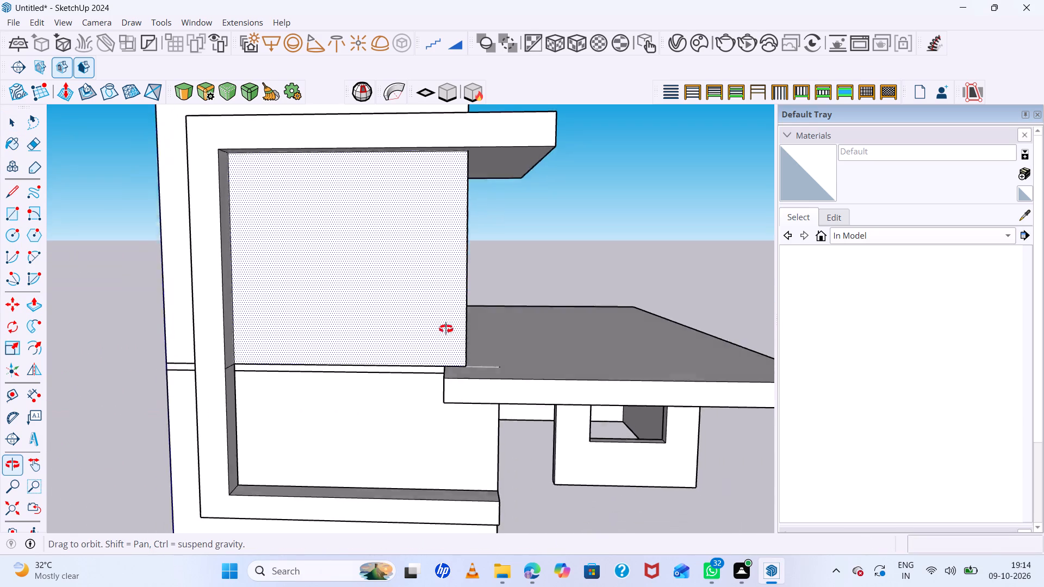
{"action": "middle_click_drag", "start_coordinate": [446, 329], "coordinate": [475, 304]}
{"action": "scroll", "coordinate": [476, 303], "scroll_direction": "up", "scroll_amount": 1}
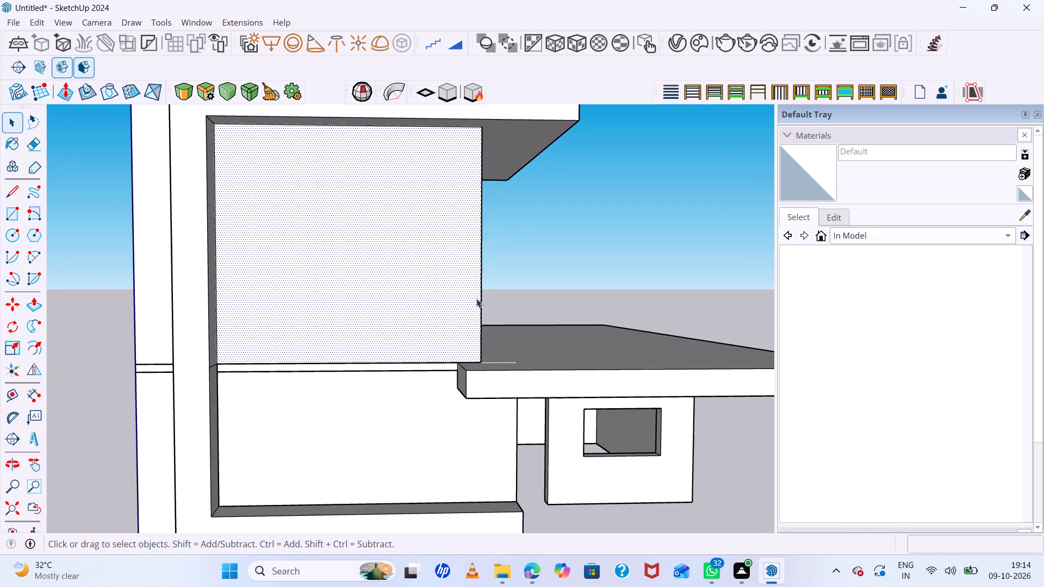
{"action": "scroll", "coordinate": [476, 298], "scroll_direction": "down", "scroll_amount": 7}
{"action": "left_click", "coordinate": [702, 302]}
{"action": "scroll", "coordinate": [566, 290], "scroll_direction": "up", "scroll_amount": 5}
{"action": "middle_click_drag", "start_coordinate": [526, 277], "coordinate": [431, 265]}
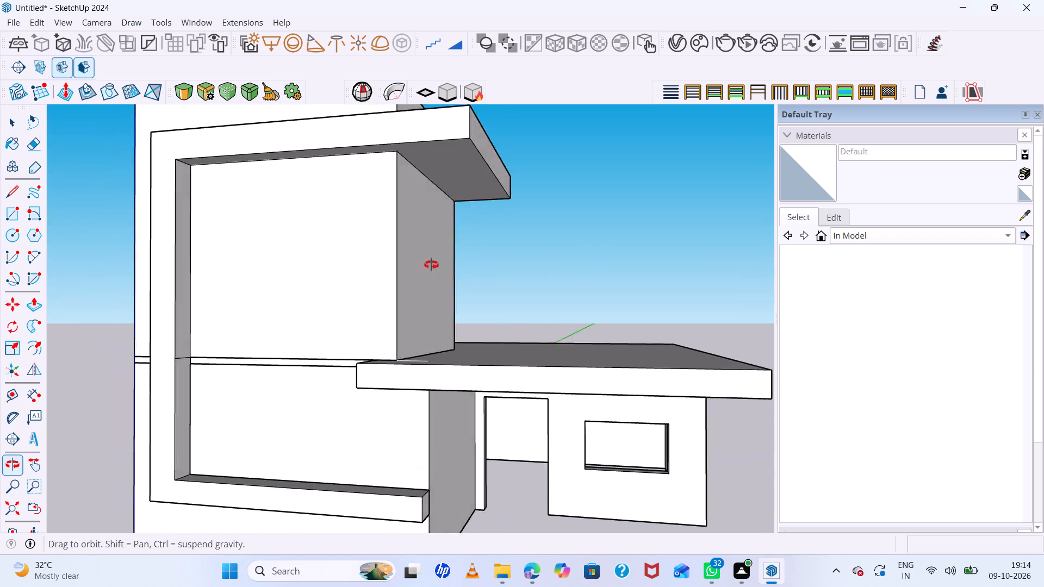
{"action": "middle_click_drag", "start_coordinate": [431, 265], "coordinate": [363, 332]}
{"action": "left_click", "coordinate": [297, 270]}
{"action": "left_click", "coordinate": [305, 402]}
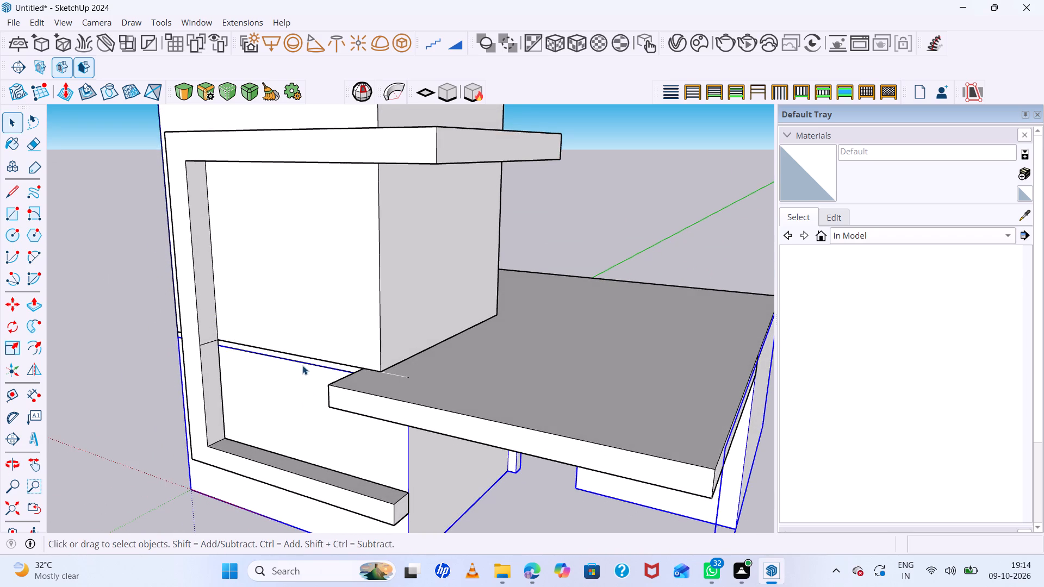
{"action": "left_click", "coordinate": [318, 321]}
{"action": "double_click", "coordinate": [318, 321]}
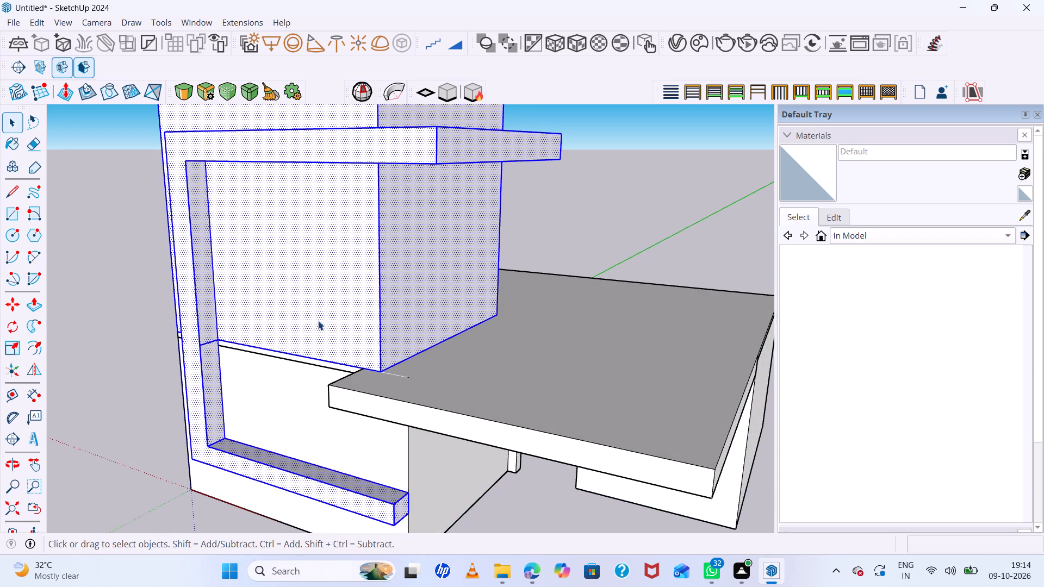
{"action": "right_click", "coordinate": [318, 321]}
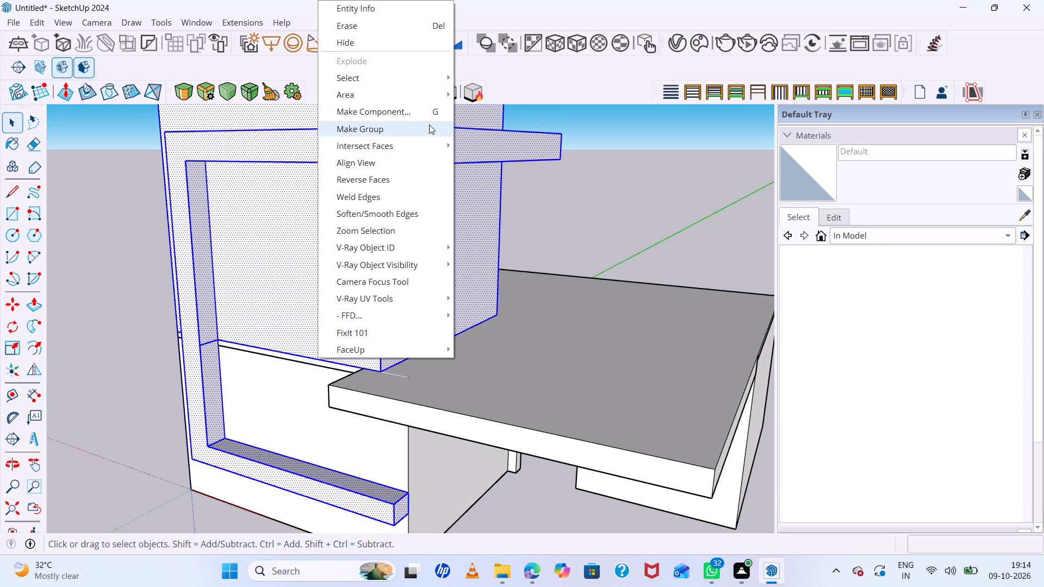
{"action": "left_click", "coordinate": [429, 124]}
{"action": "scroll", "coordinate": [378, 258], "scroll_direction": "down", "scroll_amount": 12}
{"action": "middle_click_drag", "start_coordinate": [384, 338], "coordinate": [434, 313]}
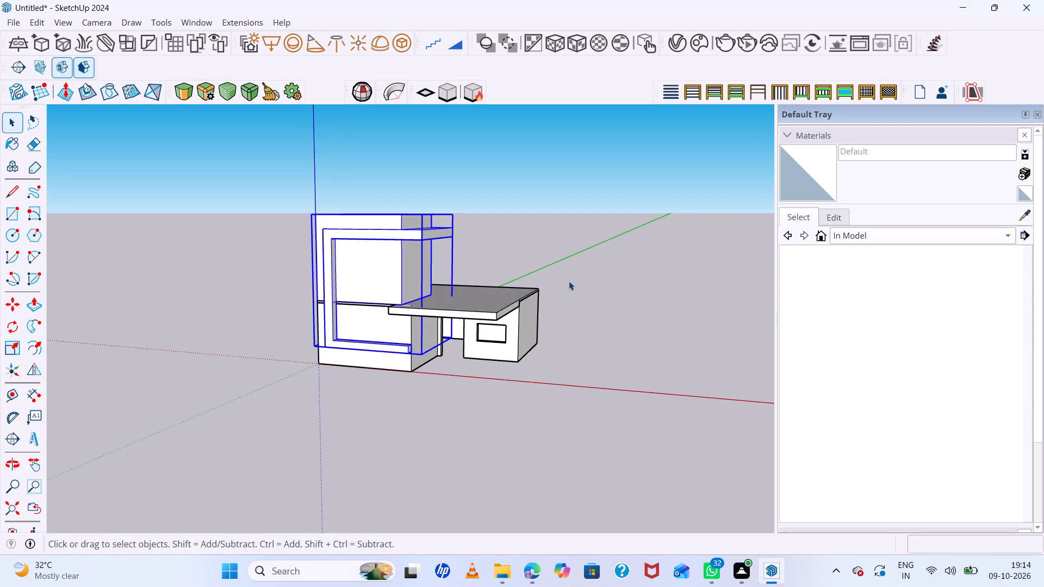
{"action": "left_click", "coordinate": [567, 281]}
Draw a rectangle about 12' 9" by 16' filling the recess inside the grouped C-shaped band, down to the lower band's inner end corner.
{"action": "scroll", "coordinate": [391, 267], "scroll_direction": "up", "scroll_amount": 5}
{"action": "middle_click_drag", "start_coordinate": [464, 283], "coordinate": [478, 233]}
{"action": "middle_click", "coordinate": [478, 233]}
{"action": "key", "text": "r"}
{"action": "scroll", "coordinate": [334, 239], "scroll_direction": "up", "scroll_amount": 3}
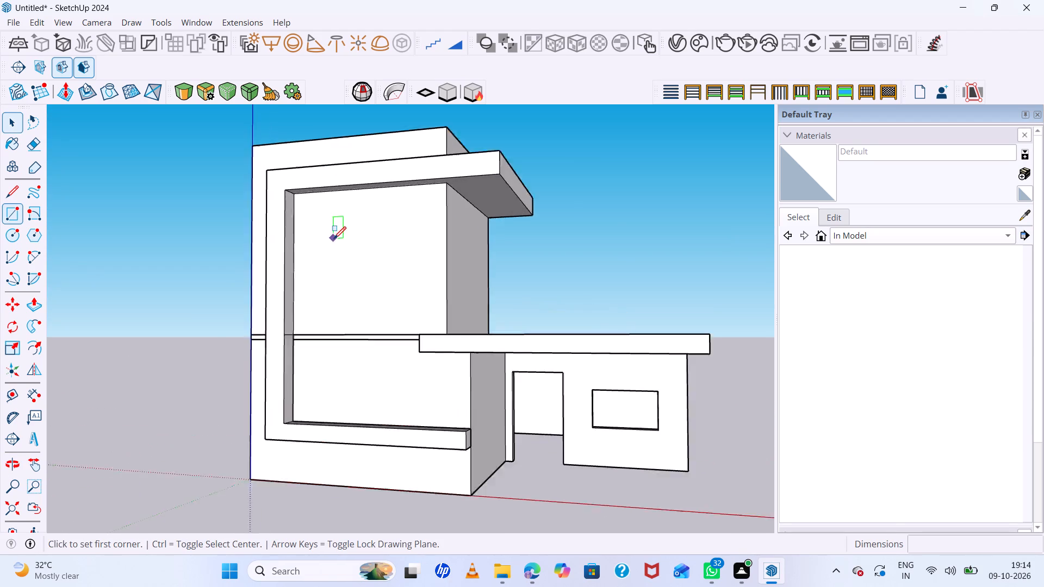
{"action": "scroll", "coordinate": [334, 239], "scroll_direction": "up", "scroll_amount": 2}
{"action": "left_click", "coordinate": [291, 182]}
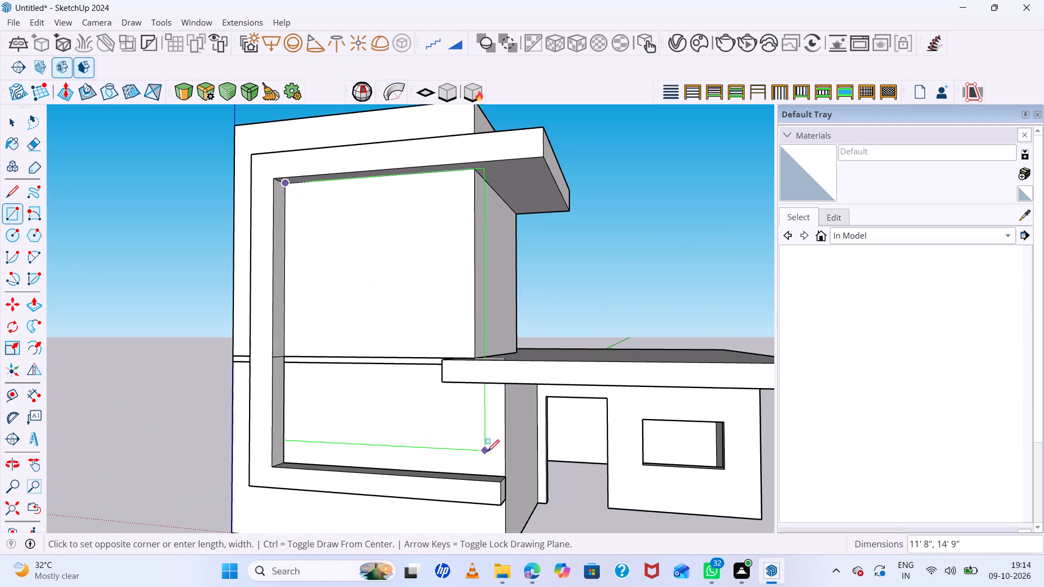
{"action": "left_click", "coordinate": [505, 476]}
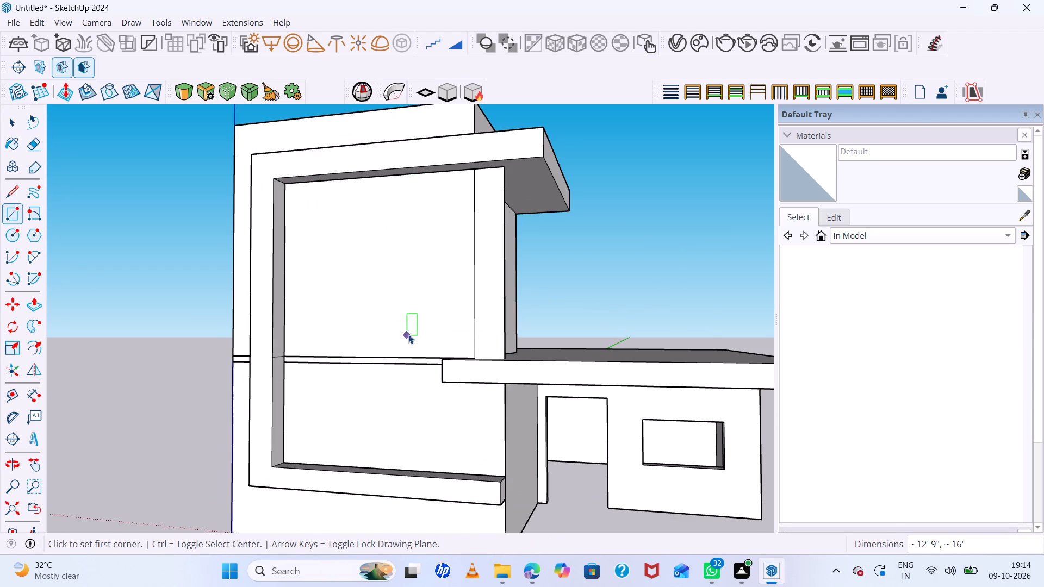
Extrude the recess rectangle inside the C-shaped band outward by 4" to form a panel.
{"action": "key", "text": "space"}
{"action": "left_click", "coordinate": [420, 307]}
{"action": "key", "text": "p"}
{"action": "left_click", "coordinate": [420, 307]}
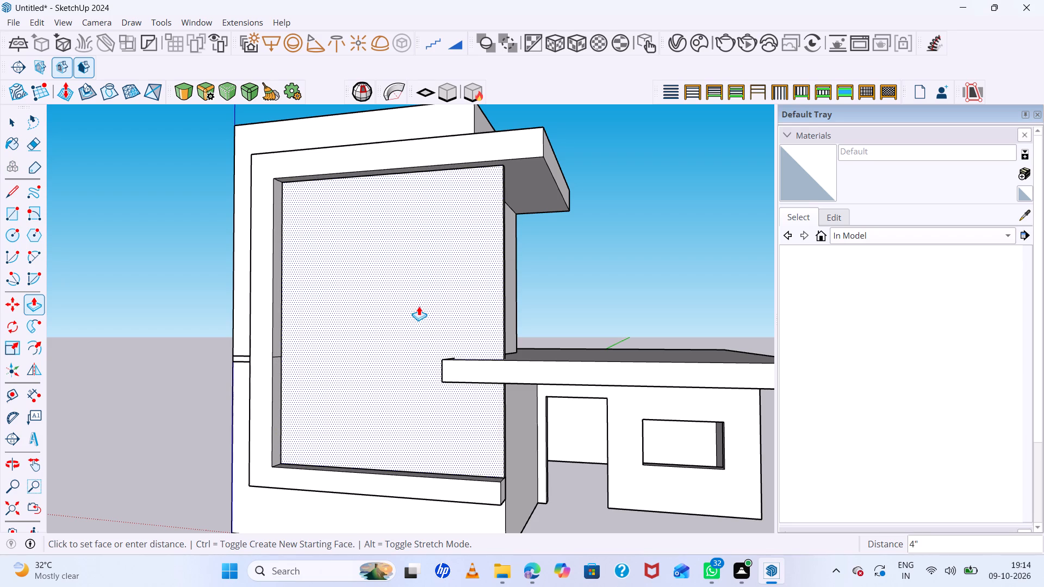
{"action": "left_click", "coordinate": [419, 306]}
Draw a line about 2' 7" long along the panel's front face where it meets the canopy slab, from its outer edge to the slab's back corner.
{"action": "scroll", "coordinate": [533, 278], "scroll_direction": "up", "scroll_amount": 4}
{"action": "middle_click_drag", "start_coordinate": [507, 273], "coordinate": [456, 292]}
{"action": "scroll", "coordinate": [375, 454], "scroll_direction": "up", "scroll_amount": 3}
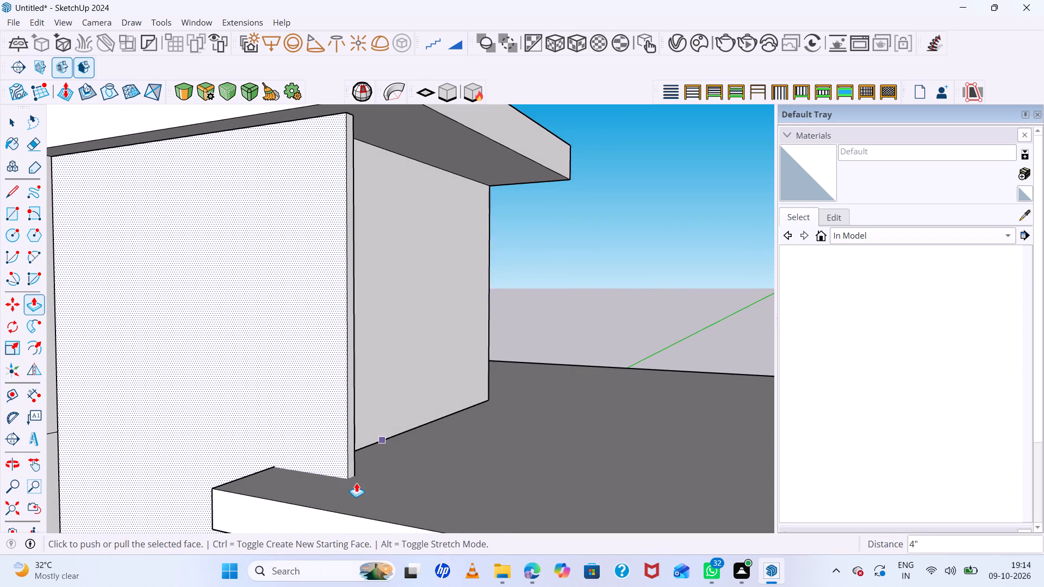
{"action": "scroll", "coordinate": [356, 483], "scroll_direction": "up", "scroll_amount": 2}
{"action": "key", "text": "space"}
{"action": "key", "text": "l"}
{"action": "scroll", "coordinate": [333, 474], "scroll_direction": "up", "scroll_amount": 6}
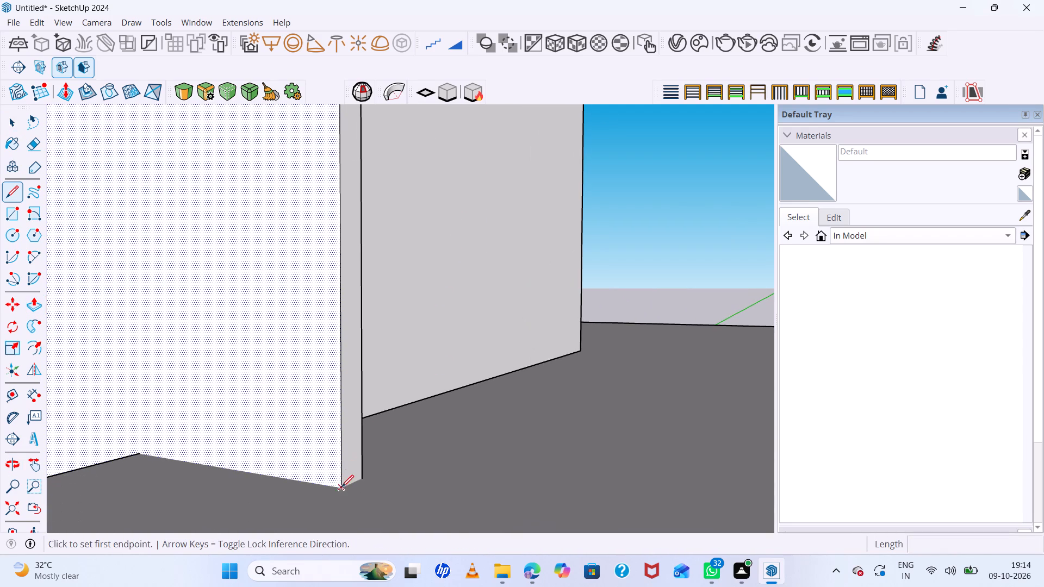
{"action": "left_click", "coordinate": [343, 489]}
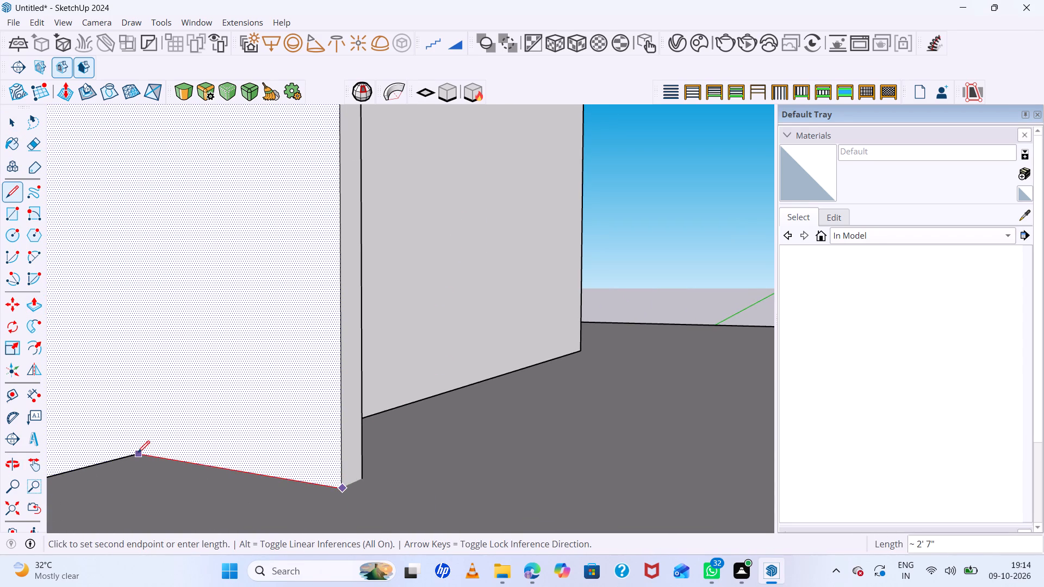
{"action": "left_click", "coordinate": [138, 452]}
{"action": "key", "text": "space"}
Push the panel's narrow end face back about 1' 7" to line up with the upper-storey block's side wall.
{"action": "scroll", "coordinate": [337, 433], "scroll_direction": "down", "scroll_amount": 8}
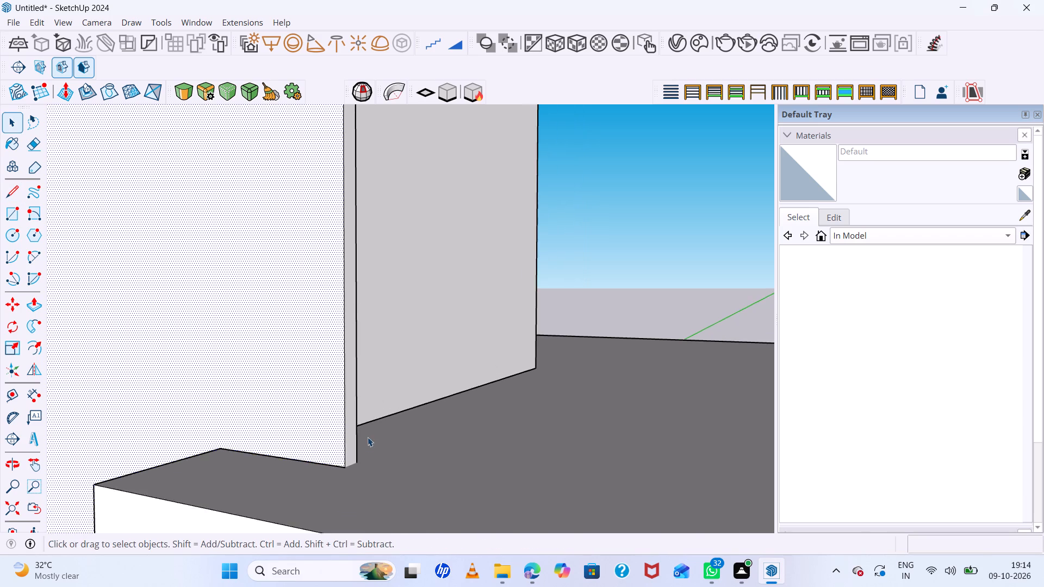
{"action": "scroll", "coordinate": [368, 437], "scroll_direction": "down", "scroll_amount": 5}
{"action": "middle_click_drag", "start_coordinate": [401, 450], "coordinate": [426, 439]}
{"action": "middle_click", "coordinate": [426, 439]}
{"action": "key", "text": "p"}
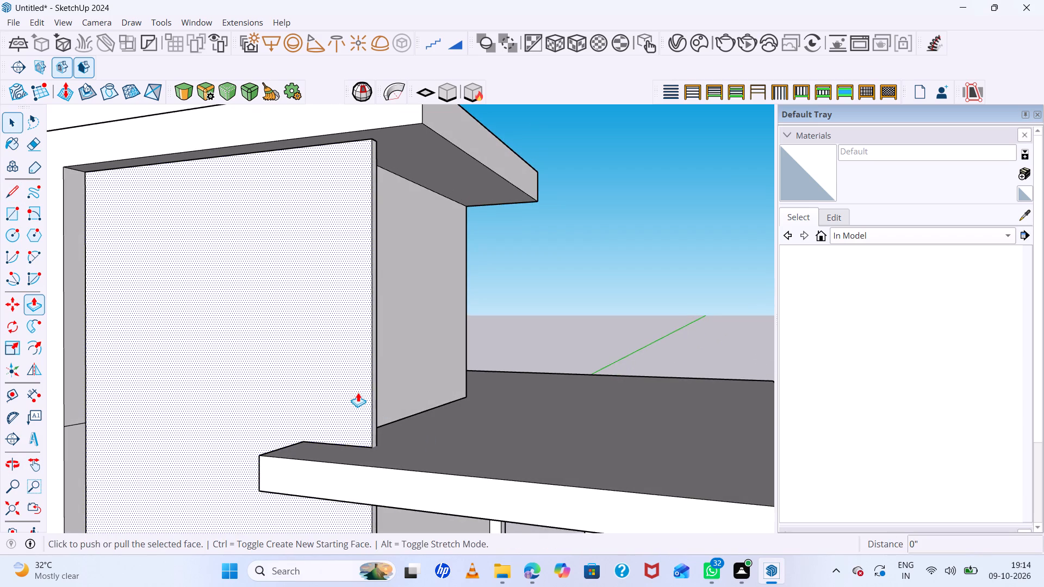
{"action": "scroll", "coordinate": [382, 405], "scroll_direction": "up", "scroll_amount": 10}
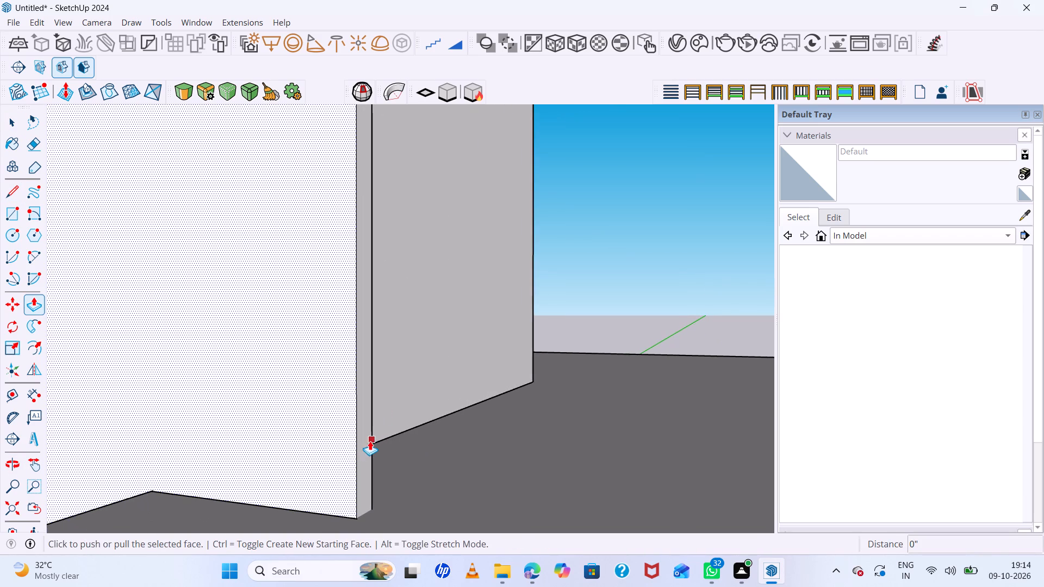
{"action": "key", "text": "space"}
{"action": "left_click", "coordinate": [365, 454]}
{"action": "key", "text": "p"}
{"action": "left_click", "coordinate": [365, 454]}
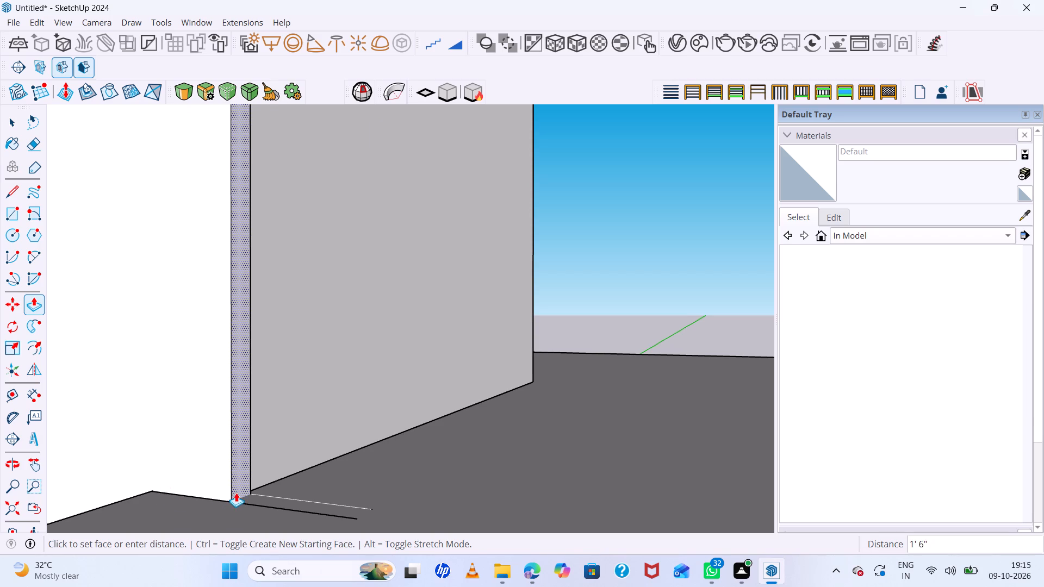
{"action": "scroll", "coordinate": [252, 491], "scroll_direction": "up", "scroll_amount": 4}
{"action": "middle_click_drag", "start_coordinate": [247, 484], "coordinate": [173, 486]}
{"action": "scroll", "coordinate": [243, 476], "scroll_direction": "up", "scroll_amount": 4}
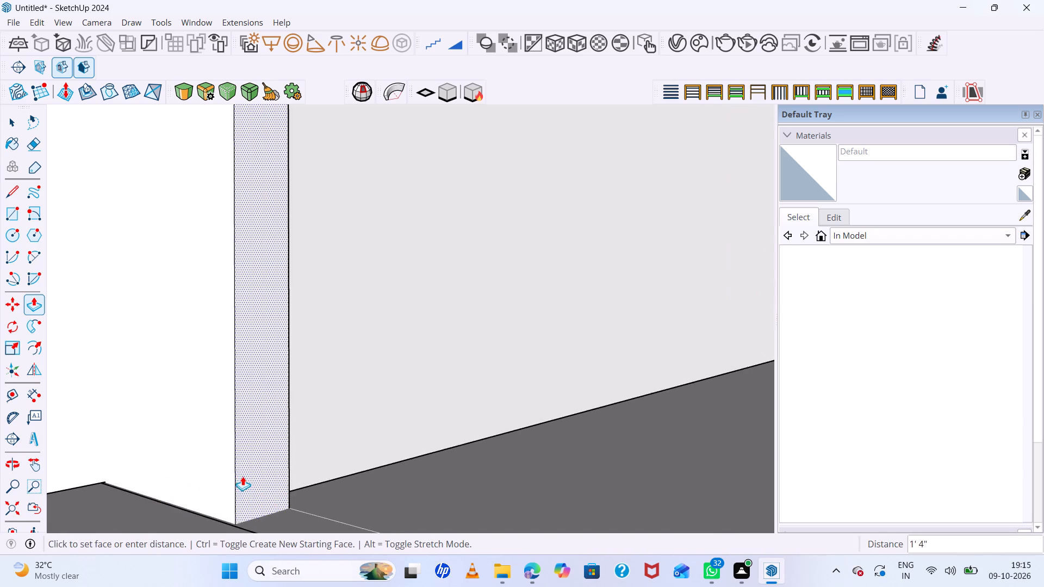
{"action": "middle_click_drag", "start_coordinate": [316, 468], "coordinate": [164, 457]}
{"action": "scroll", "coordinate": [420, 484], "scroll_direction": "up", "scroll_amount": 5}
{"action": "scroll", "coordinate": [452, 448], "scroll_direction": "down", "scroll_amount": 5}
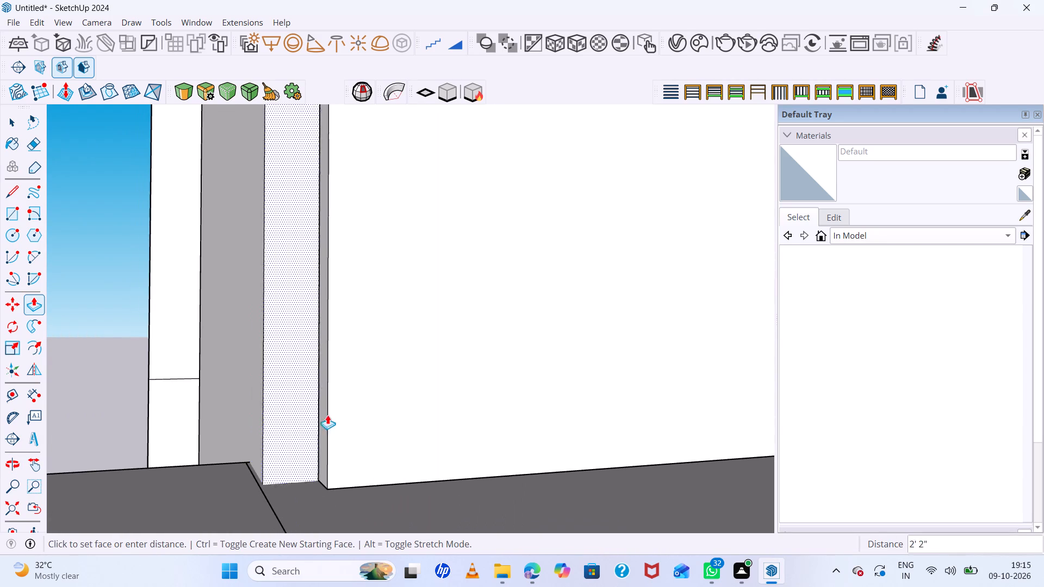
{"action": "middle_click_drag", "start_coordinate": [411, 416], "coordinate": [258, 385]}
{"action": "scroll", "coordinate": [561, 439], "scroll_direction": "up", "scroll_amount": 4}
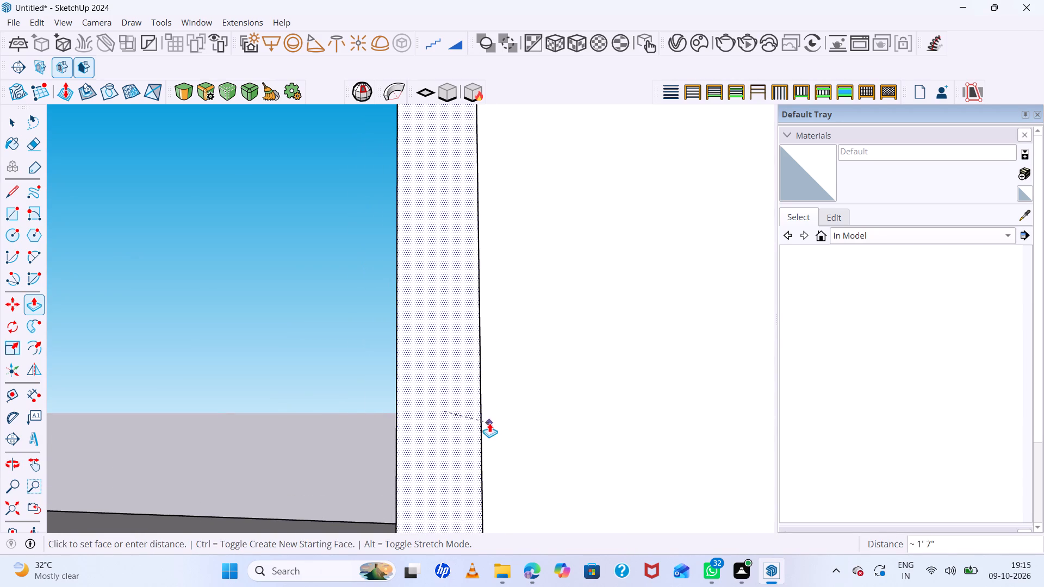
{"action": "left_click", "coordinate": [489, 423]}
Erase the leftover line on the canopy slab at the panel's foot and try to erase the faint edge beside it.
{"action": "scroll", "coordinate": [405, 390], "scroll_direction": "down", "scroll_amount": 14}
{"action": "middle_click_drag", "start_coordinate": [428, 430], "coordinate": [482, 555]}
{"action": "scroll", "coordinate": [428, 430], "scroll_direction": "up", "scroll_amount": 7}
{"action": "key", "text": "space"}
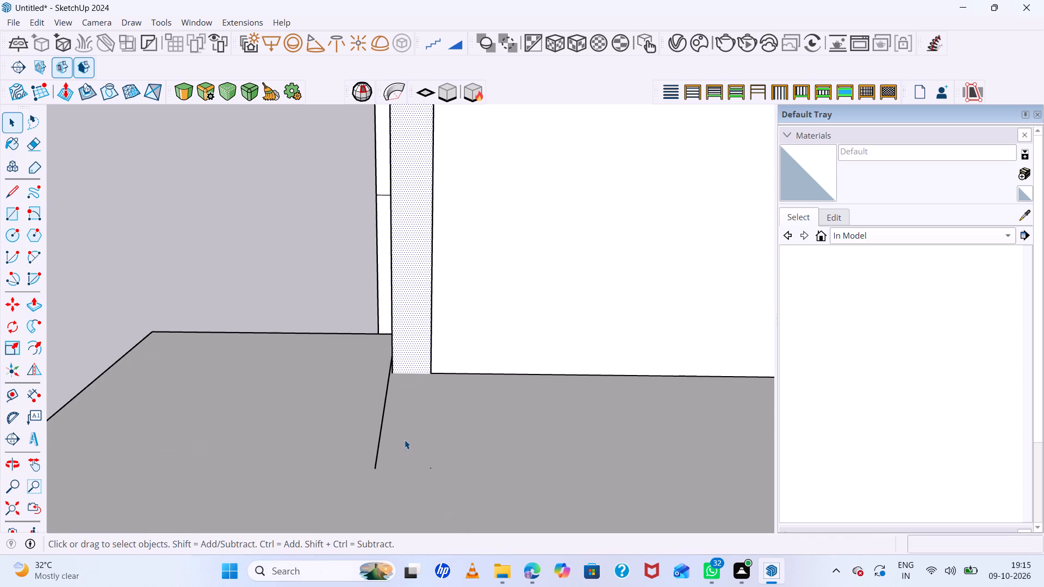
{"action": "key", "text": "e"}
{"action": "left_click_drag", "start_coordinate": [380, 424], "coordinate": [343, 419]}
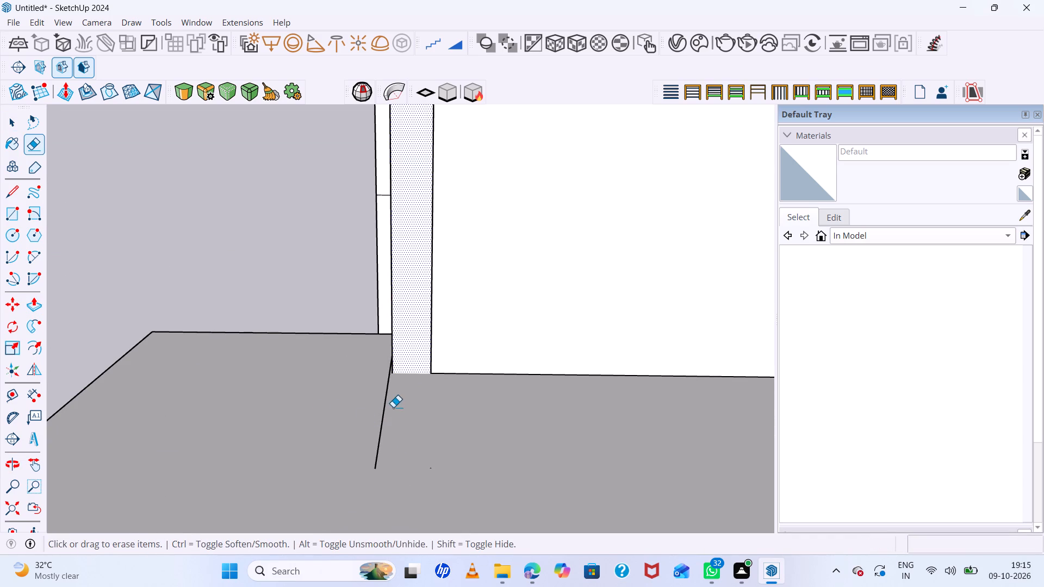
{"action": "left_click", "coordinate": [380, 402]}
{"action": "middle_click_drag", "start_coordinate": [400, 407], "coordinate": [685, 417]}
{"action": "scroll", "coordinate": [496, 387], "scroll_direction": "up", "scroll_amount": 4}
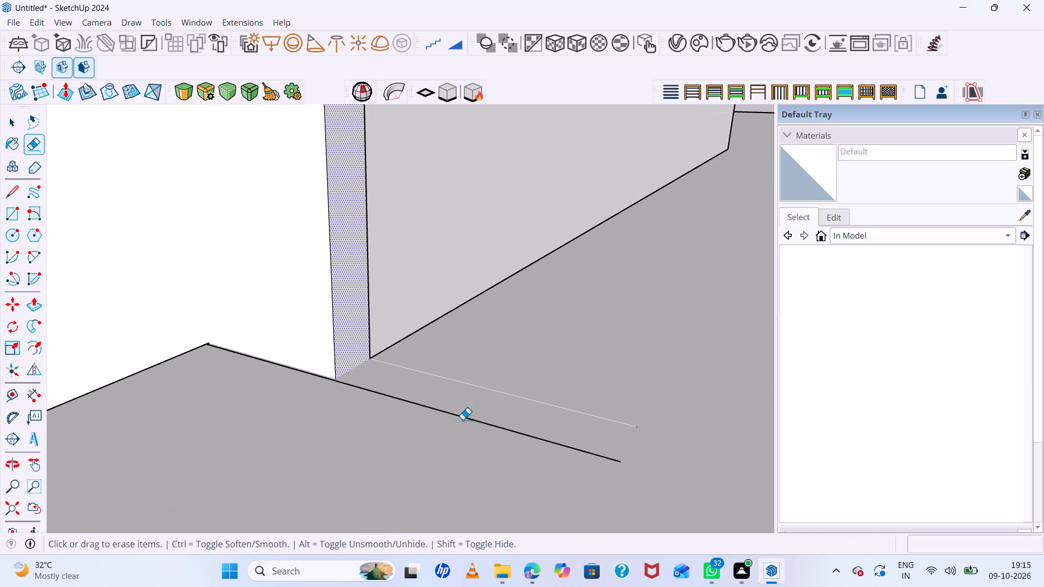
{"action": "left_click", "coordinate": [463, 420]}
{"action": "left_click", "coordinate": [464, 420]}
{"action": "scroll", "coordinate": [500, 395], "scroll_direction": "down", "scroll_amount": 2}
{"action": "left_click", "coordinate": [505, 393]}
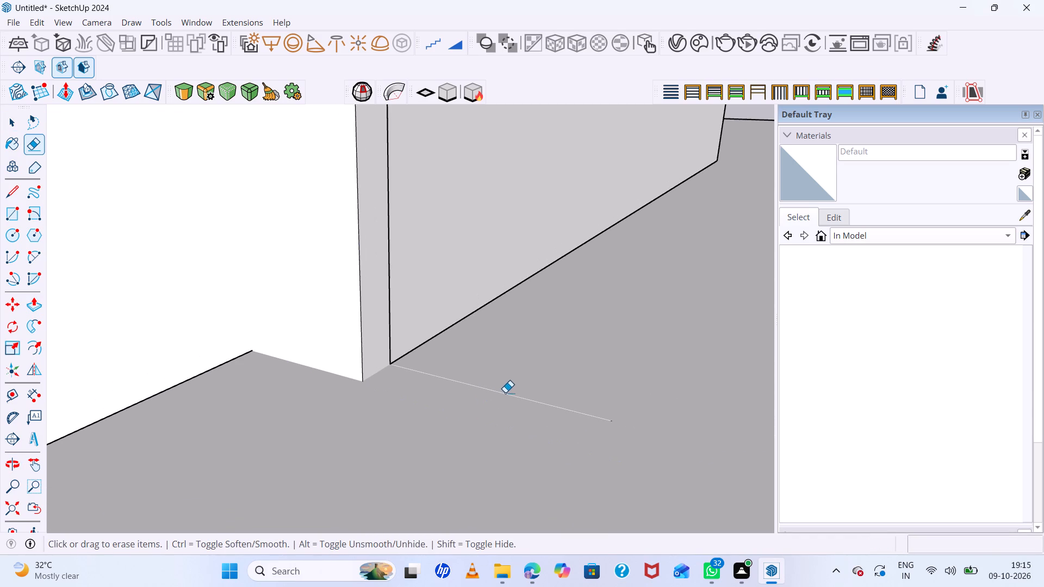
{"action": "left_click", "coordinate": [507, 392]}
{"action": "left_click_drag", "start_coordinate": [518, 392], "coordinate": [513, 405]}
{"action": "left_click", "coordinate": [523, 398]}
Draw a rectangle about 5' by 4" on the panel's end face, from the canopy slab's underside down to the lower band.
{"action": "scroll", "coordinate": [538, 389], "scroll_direction": "down", "scroll_amount": 5}
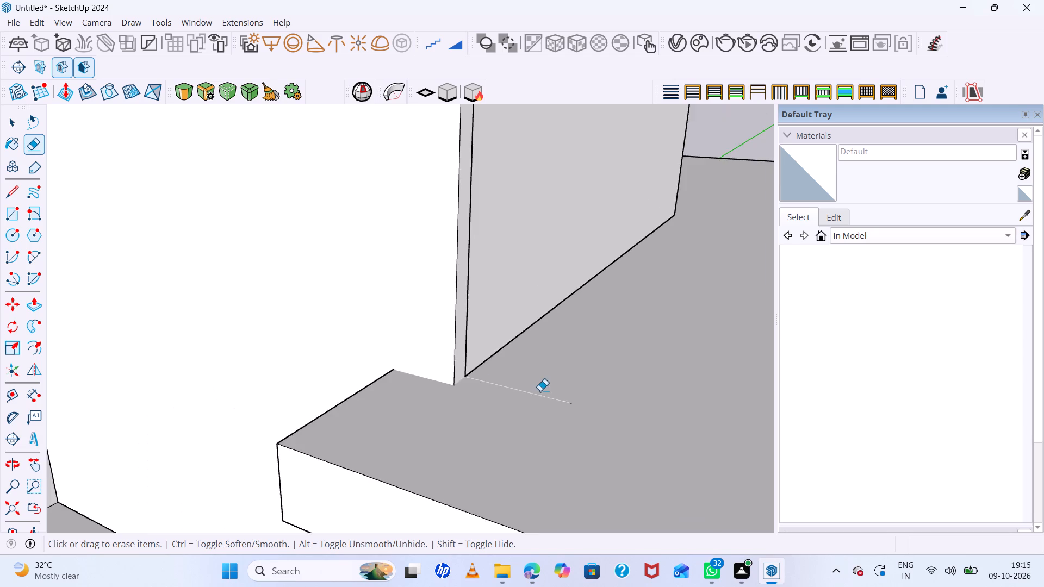
{"action": "scroll", "coordinate": [540, 391], "scroll_direction": "down", "scroll_amount": 19}
{"action": "middle_click_drag", "start_coordinate": [544, 449], "coordinate": [713, 360]}
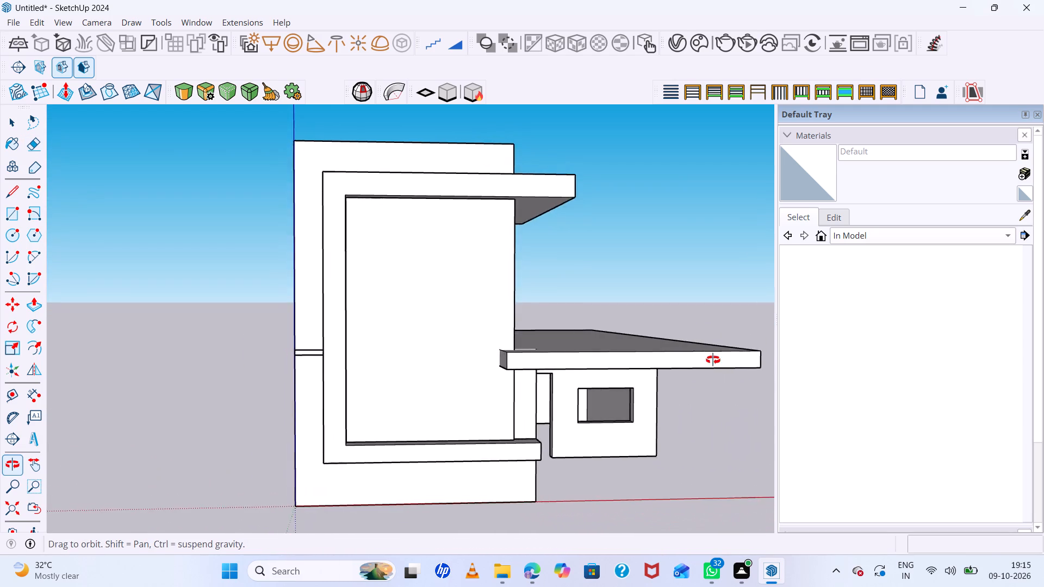
{"action": "middle_click_drag", "start_coordinate": [713, 360], "coordinate": [478, 275]}
{"action": "scroll", "coordinate": [471, 365], "scroll_direction": "up", "scroll_amount": 6}
{"action": "key", "text": "space"}
{"action": "scroll", "coordinate": [416, 371], "scroll_direction": "up", "scroll_amount": 6}
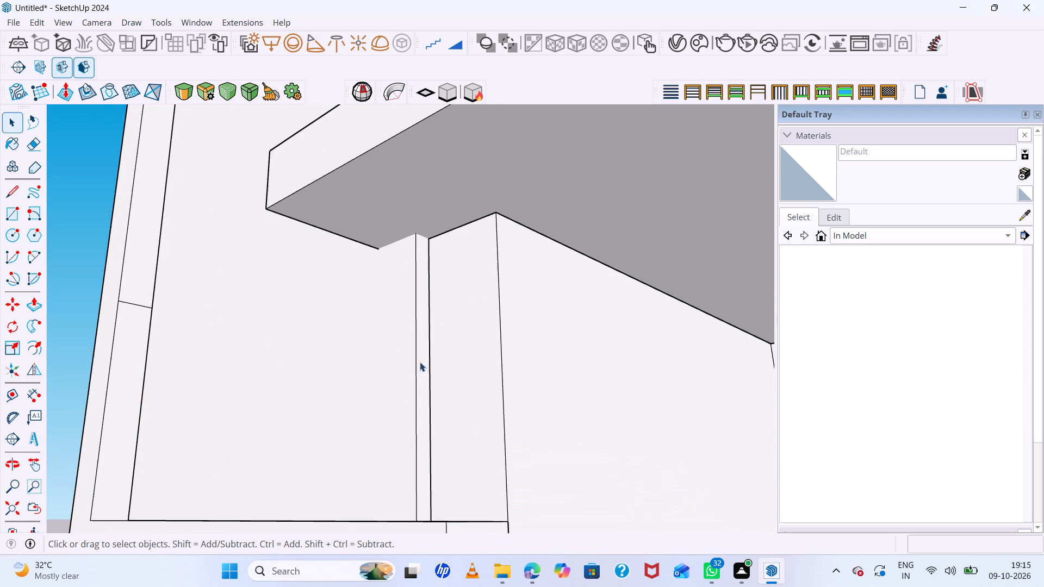
{"action": "left_click", "coordinate": [423, 360]}
{"action": "scroll", "coordinate": [423, 360], "scroll_direction": "up", "scroll_amount": 4}
{"action": "scroll", "coordinate": [425, 360], "scroll_direction": "down", "scroll_amount": 4}
{"action": "middle_click_drag", "start_coordinate": [442, 344], "coordinate": [401, 349]}
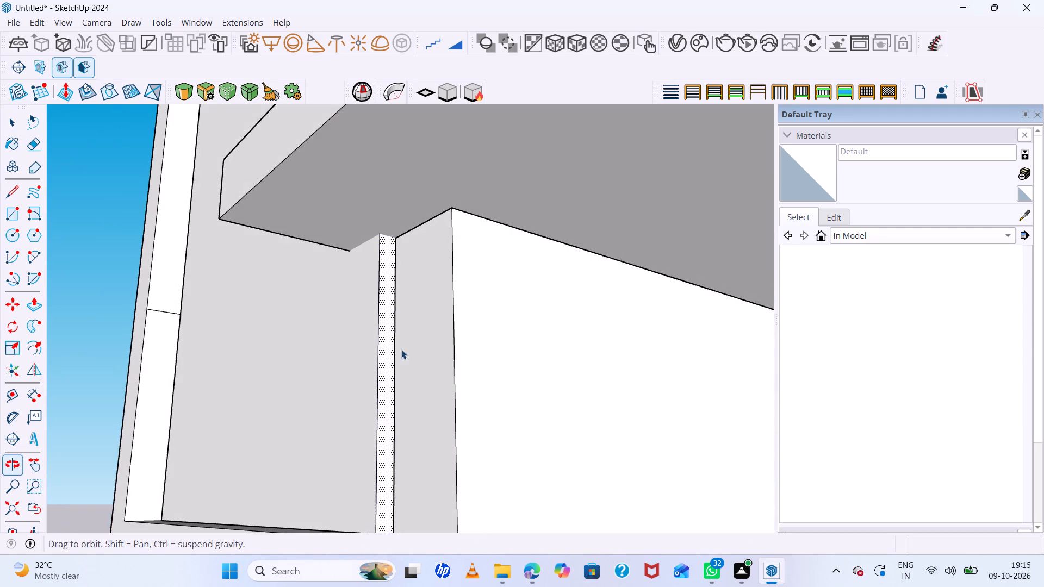
{"action": "scroll", "coordinate": [393, 275], "scroll_direction": "up", "scroll_amount": 5}
{"action": "key", "text": "r"}
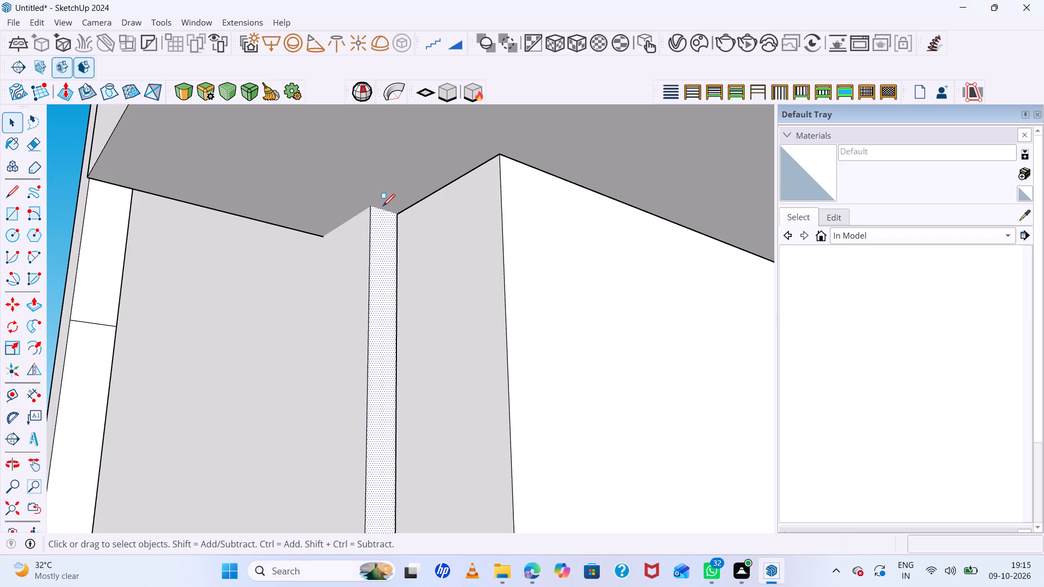
{"action": "scroll", "coordinate": [383, 206], "scroll_direction": "up", "scroll_amount": 5}
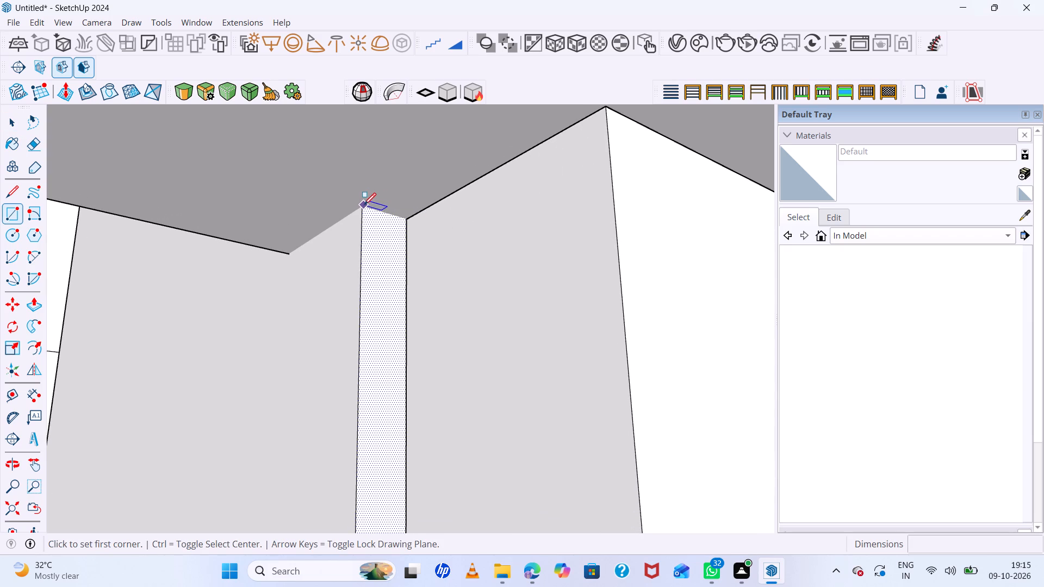
{"action": "scroll", "coordinate": [361, 207], "scroll_direction": "up", "scroll_amount": 14}
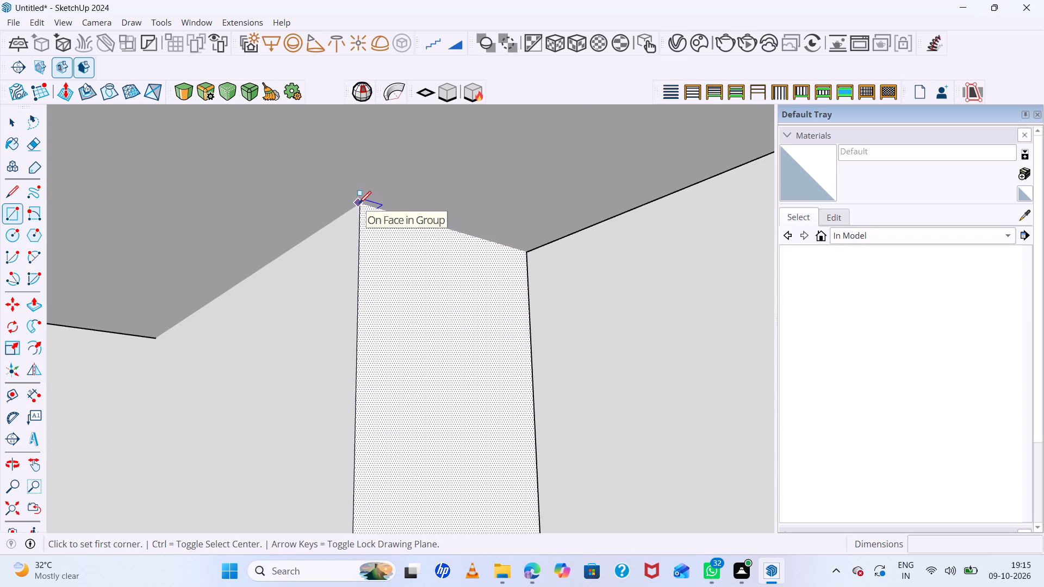
{"action": "left_click", "coordinate": [359, 207]}
{"action": "scroll", "coordinate": [494, 301], "scroll_direction": "down", "scroll_amount": 14}
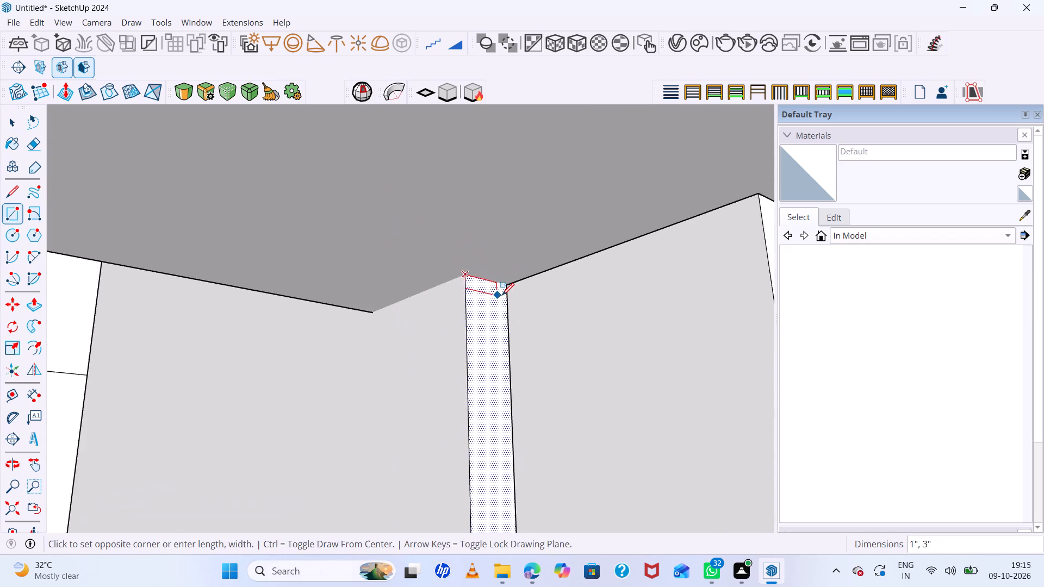
{"action": "scroll", "coordinate": [502, 295], "scroll_direction": "down", "scroll_amount": 15}
{"action": "scroll", "coordinate": [553, 404], "scroll_direction": "up", "scroll_amount": 13}
{"action": "scroll", "coordinate": [490, 407], "scroll_direction": "down", "scroll_amount": 14}
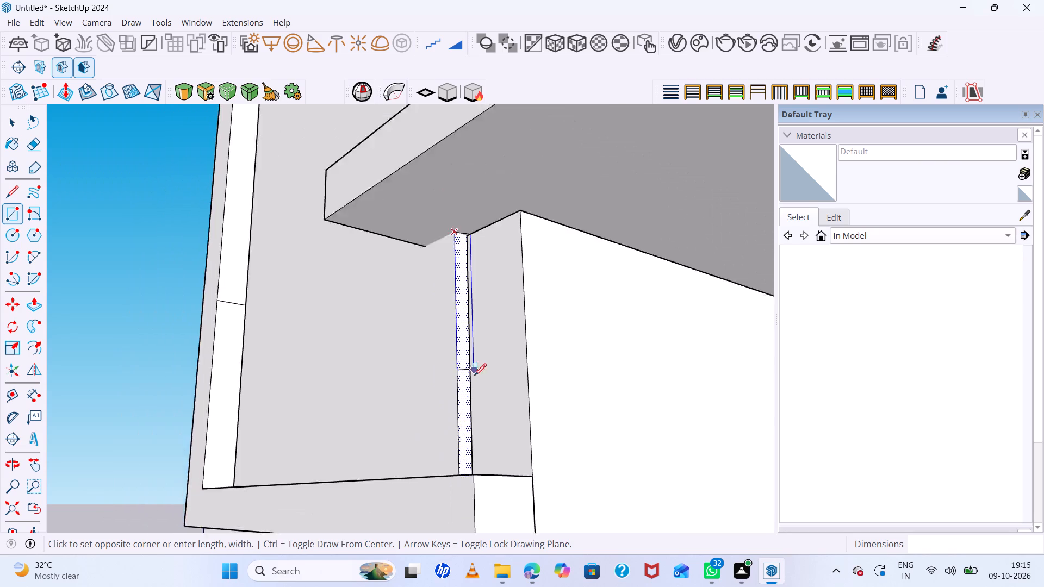
{"action": "scroll", "coordinate": [474, 376], "scroll_direction": "down", "scroll_amount": 1}
{"action": "scroll", "coordinate": [503, 499], "scroll_direction": "up", "scroll_amount": 11}
{"action": "middle_click_drag", "start_coordinate": [485, 441], "coordinate": [462, 547]}
{"action": "middle_click", "coordinate": [462, 547]}
{"action": "scroll", "coordinate": [455, 401], "scroll_direction": "up", "scroll_amount": 10}
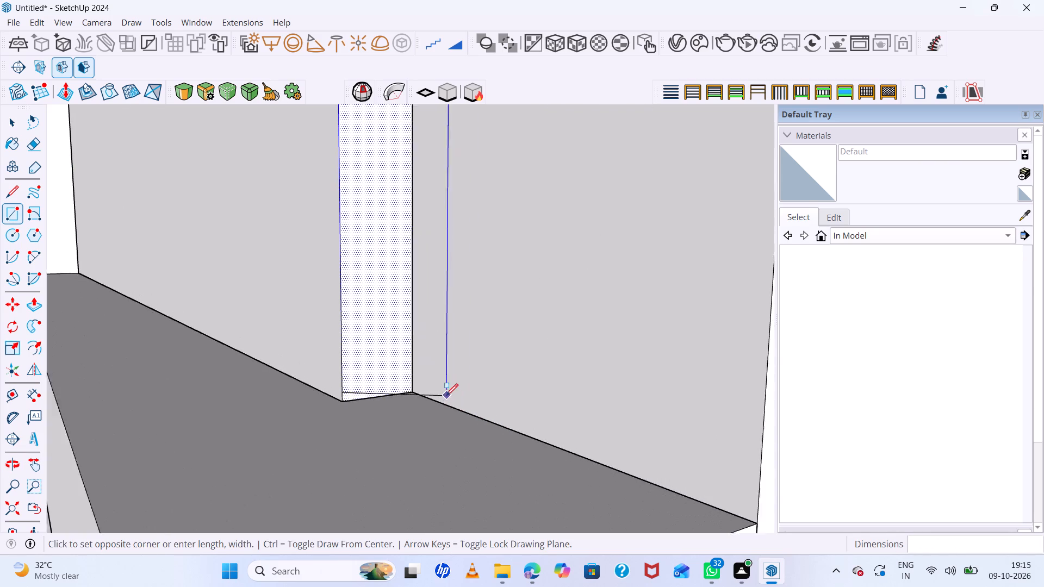
{"action": "scroll", "coordinate": [446, 396], "scroll_direction": "up", "scroll_amount": 11}
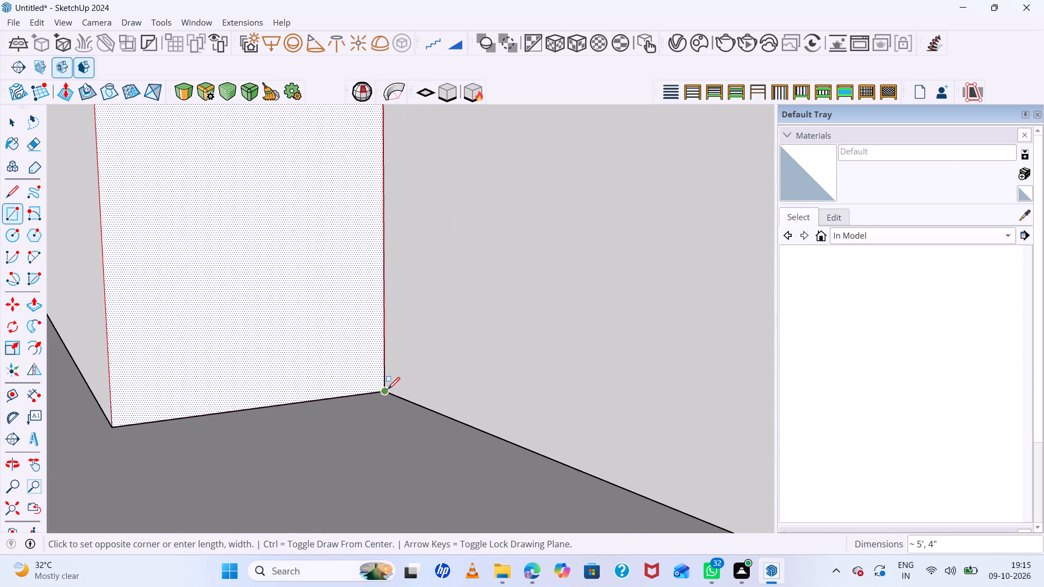
{"action": "left_click", "coordinate": [388, 389]}
Extrude the panel's end face below the canopy slab outward by 1' 7" to the lower wall's corner.
{"action": "key", "text": "space"}
{"action": "left_click", "coordinate": [278, 336]}
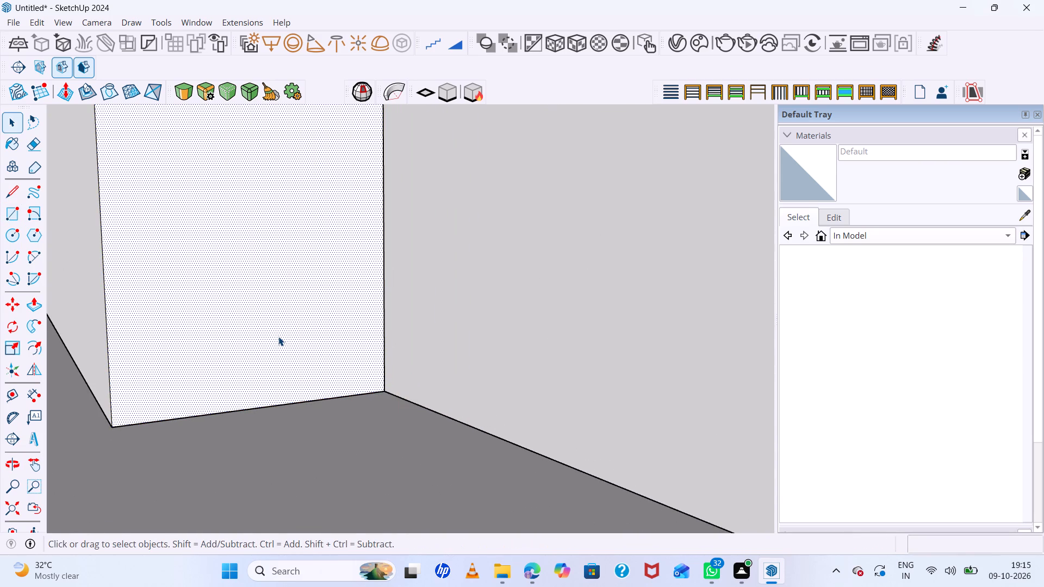
{"action": "key", "text": "p"}
{"action": "left_click", "coordinate": [278, 336]}
{"action": "scroll", "coordinate": [577, 471], "scroll_direction": "down", "scroll_amount": 17}
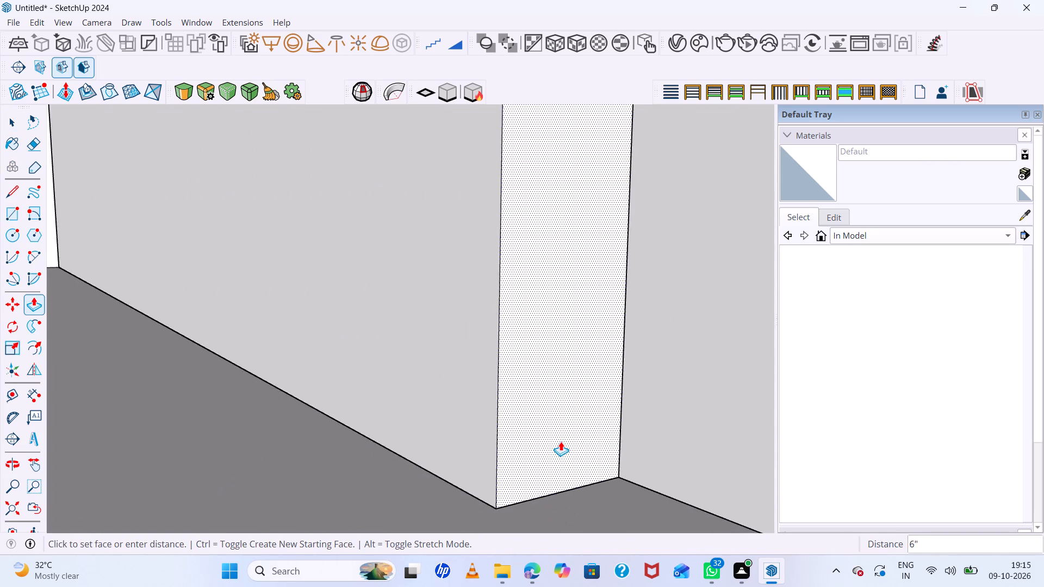
{"action": "scroll", "coordinate": [561, 441], "scroll_direction": "down", "scroll_amount": 17}
{"action": "left_click", "coordinate": [632, 468]}
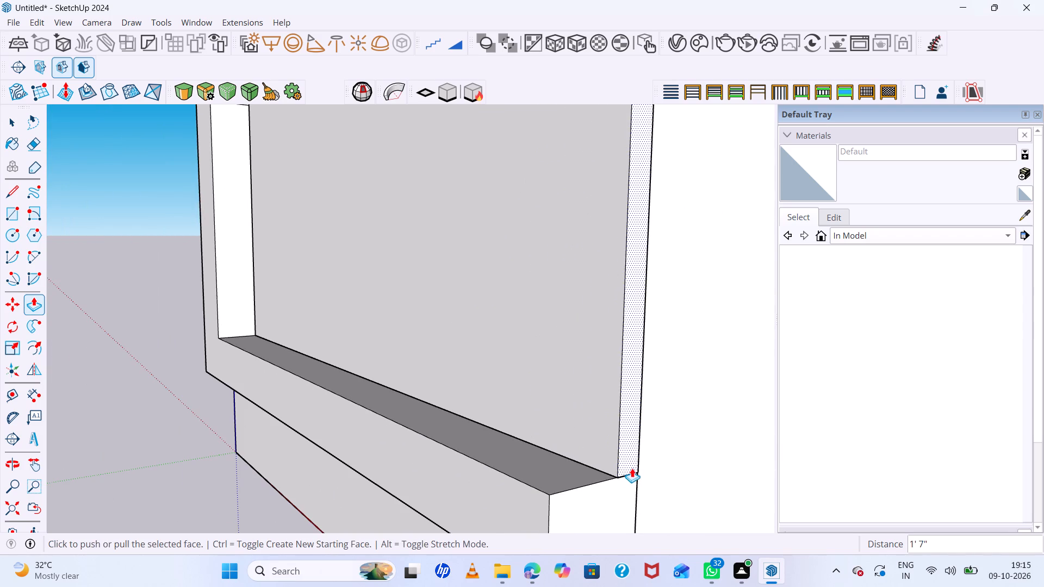
Push the panel's large front face back 3" towards the wall inside the C-shaped band.
{"action": "scroll", "coordinate": [547, 466], "scroll_direction": "down", "scroll_amount": 20}
{"action": "scroll", "coordinate": [547, 466], "scroll_direction": "down", "scroll_amount": 1}
{"action": "middle_click_drag", "start_coordinate": [559, 516], "coordinate": [540, 488]}
{"action": "middle_click", "coordinate": [540, 488]}
{"action": "scroll", "coordinate": [544, 467], "scroll_direction": "up", "scroll_amount": 6}
{"action": "key", "text": "space"}
{"action": "scroll", "coordinate": [551, 454], "scroll_direction": "up", "scroll_amount": 8}
{"action": "left_click", "coordinate": [551, 454]}
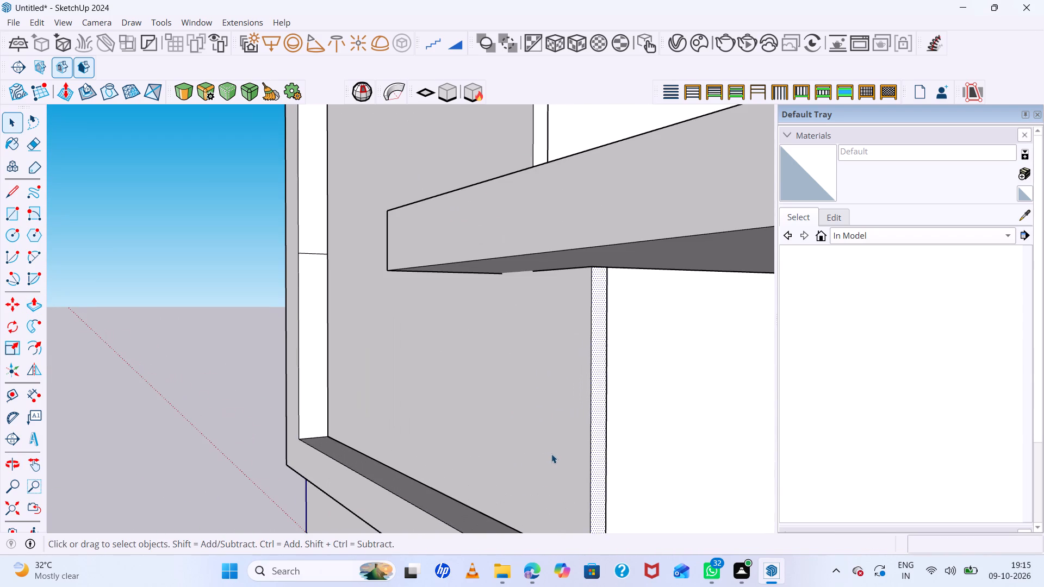
{"action": "key", "text": "p"}
{"action": "left_click", "coordinate": [551, 454]}
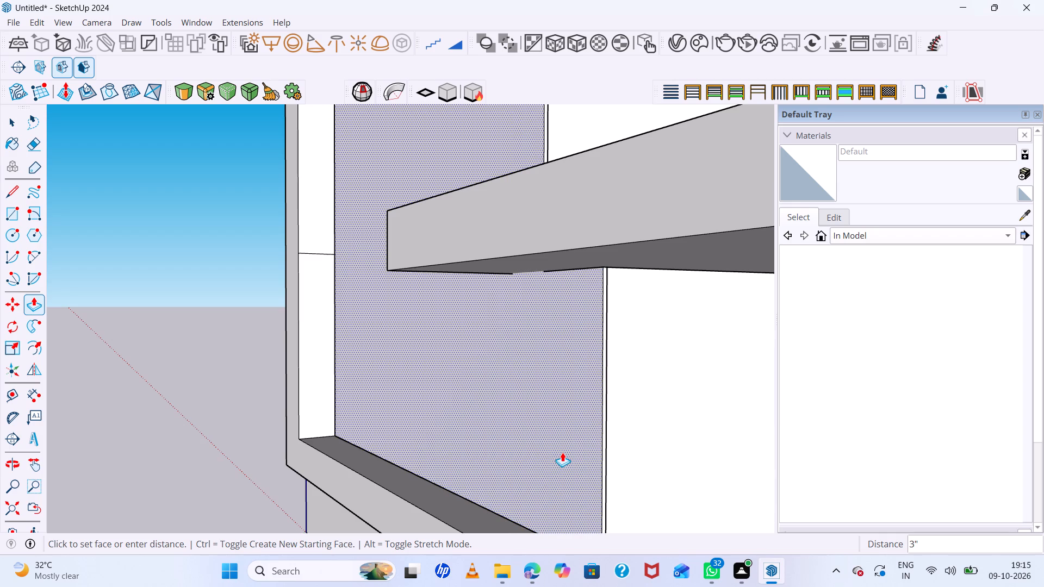
{"action": "left_click", "coordinate": [562, 452]}
{"action": "scroll", "coordinate": [450, 470], "scroll_direction": "down", "scroll_amount": 13}
{"action": "middle_click_drag", "start_coordinate": [496, 498], "coordinate": [803, 483]}
{"action": "middle_click", "coordinate": [803, 483]}
{"action": "key", "text": "space"}
{"action": "left_click", "coordinate": [628, 469]}
Examine the whole building from the front, above and below to check the panel inside the C-shaped band.
{"action": "scroll", "coordinate": [661, 466], "scroll_direction": "up", "scroll_amount": 5}
{"action": "scroll", "coordinate": [662, 454], "scroll_direction": "down", "scroll_amount": 6}
{"action": "middle_click_drag", "start_coordinate": [699, 437], "coordinate": [612, 397]}
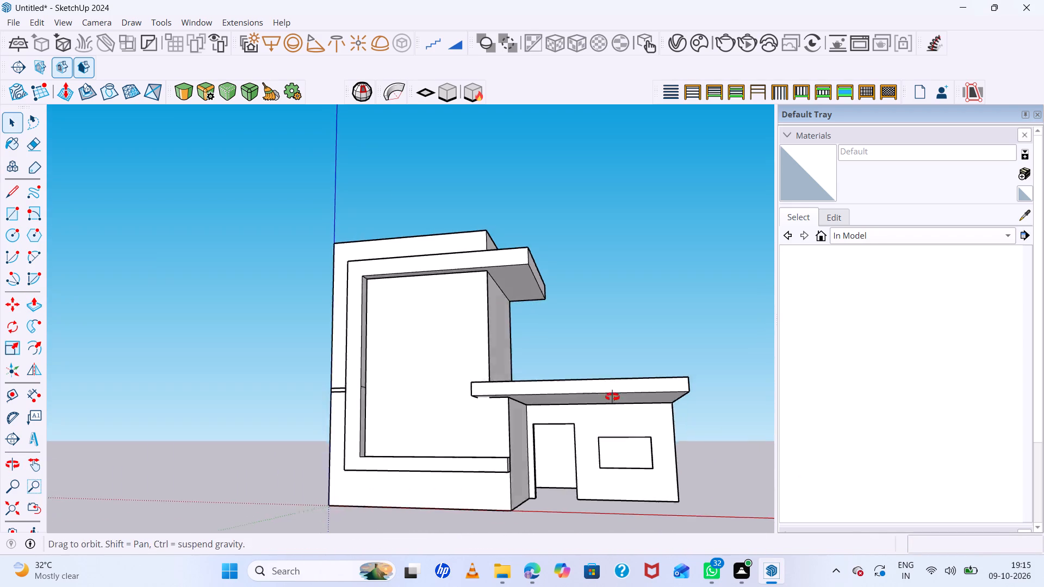
{"action": "middle_click_drag", "start_coordinate": [612, 397], "coordinate": [609, 396]}
{"action": "middle_click", "coordinate": [608, 395]}
{"action": "scroll", "coordinate": [559, 236], "scroll_direction": "up", "scroll_amount": 6}
{"action": "scroll", "coordinate": [518, 280], "scroll_direction": "down", "scroll_amount": 7}
{"action": "middle_click_drag", "start_coordinate": [687, 337], "coordinate": [717, 424]}
{"action": "middle_click", "coordinate": [717, 424]}
{"action": "scroll", "coordinate": [309, 371], "scroll_direction": "up", "scroll_amount": 6}
{"action": "scroll", "coordinate": [522, 317], "scroll_direction": "down", "scroll_amount": 8}
{"action": "scroll", "coordinate": [670, 365], "scroll_direction": "up", "scroll_amount": 5}
{"action": "scroll", "coordinate": [500, 313], "scroll_direction": "down", "scroll_amount": 6}
{"action": "middle_click_drag", "start_coordinate": [678, 380], "coordinate": [736, 425]}
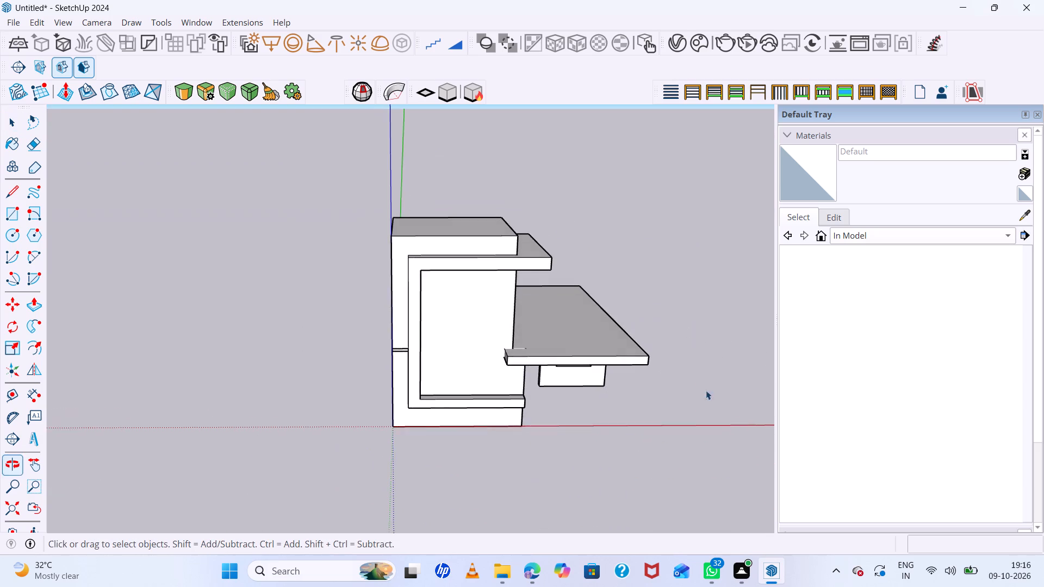
{"action": "scroll", "coordinate": [526, 245], "scroll_direction": "up", "scroll_amount": 6}
{"action": "scroll", "coordinate": [544, 253], "scroll_direction": "down", "scroll_amount": 10}
{"action": "middle_click_drag", "start_coordinate": [766, 330], "coordinate": [620, 184]}
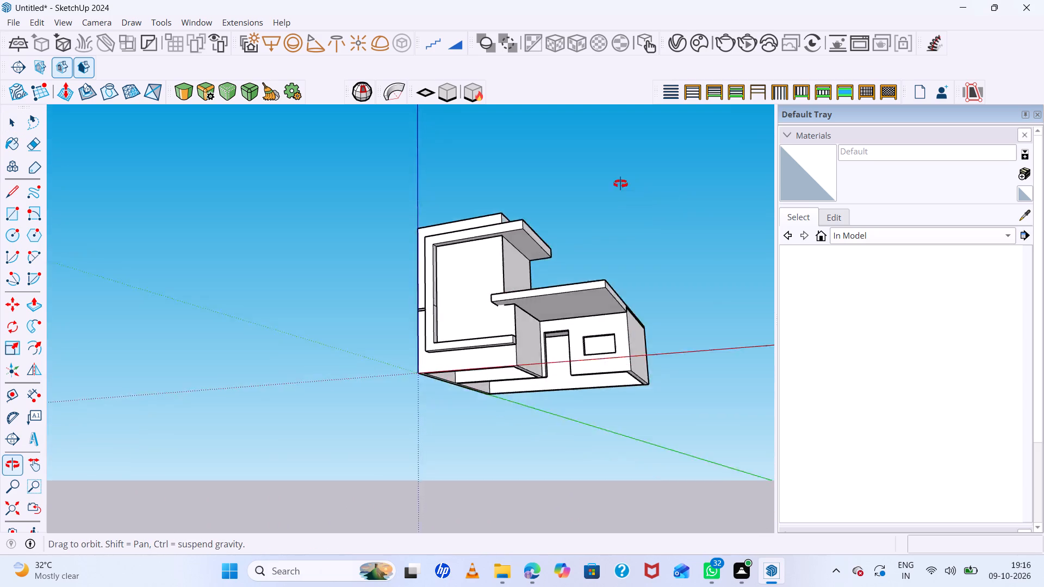
{"action": "middle_click_drag", "start_coordinate": [620, 184], "coordinate": [594, 351]}
{"action": "scroll", "coordinate": [579, 362], "scroll_direction": "up", "scroll_amount": 7}
{"action": "scroll", "coordinate": [446, 249], "scroll_direction": "down", "scroll_amount": 14}
{"action": "middle_click_drag", "start_coordinate": [480, 295], "coordinate": [511, 322]}
{"action": "scroll", "coordinate": [425, 236], "scroll_direction": "up", "scroll_amount": 11}
{"action": "middle_click_drag", "start_coordinate": [548, 304], "coordinate": [633, 202]}
{"action": "middle_click", "coordinate": [633, 202]}
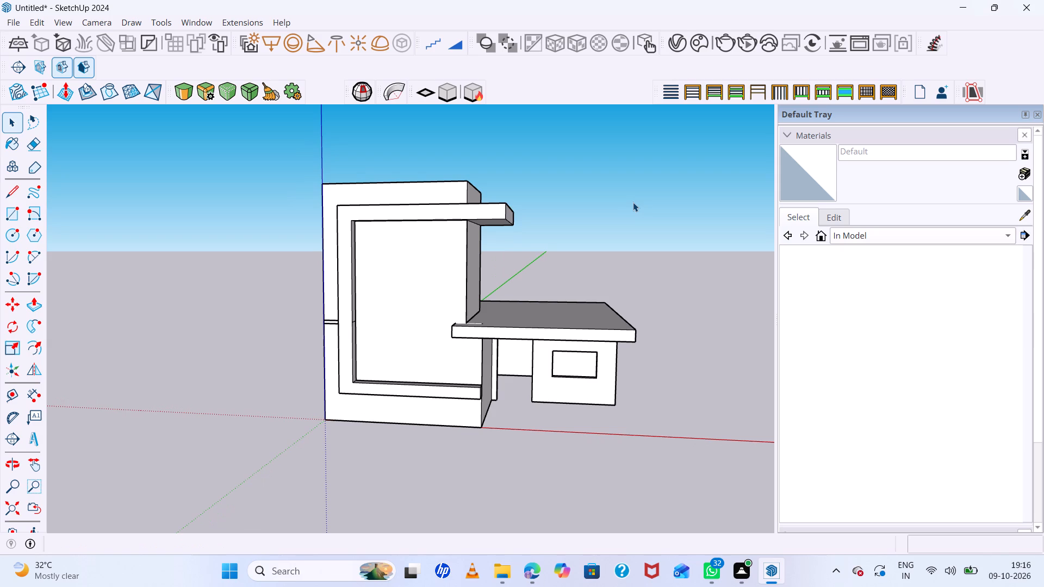
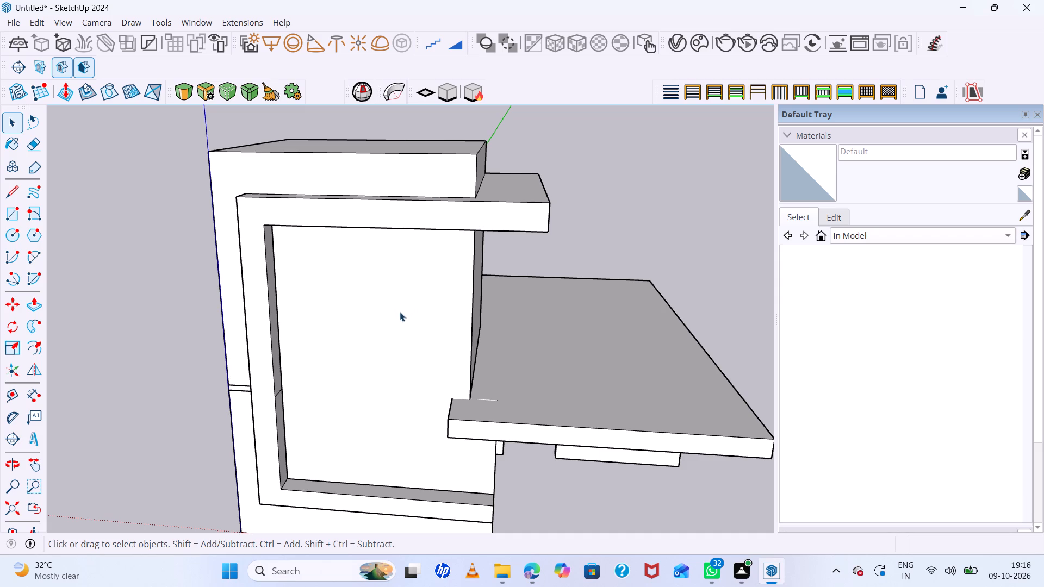
Examine the C-shaped band, the canopy and the base of the walls from the front and below.
{"action": "scroll", "coordinate": [410, 356], "scroll_direction": "down", "scroll_amount": 4}
{"action": "scroll", "coordinate": [410, 357], "scroll_direction": "up", "scroll_amount": 4}
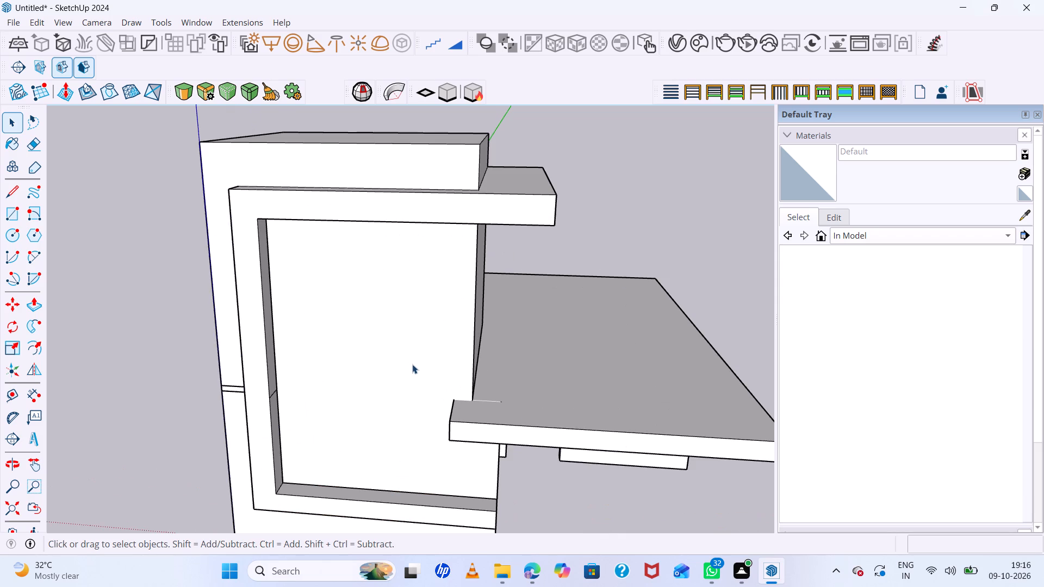
{"action": "middle_click_drag", "start_coordinate": [426, 378], "coordinate": [427, 364]}
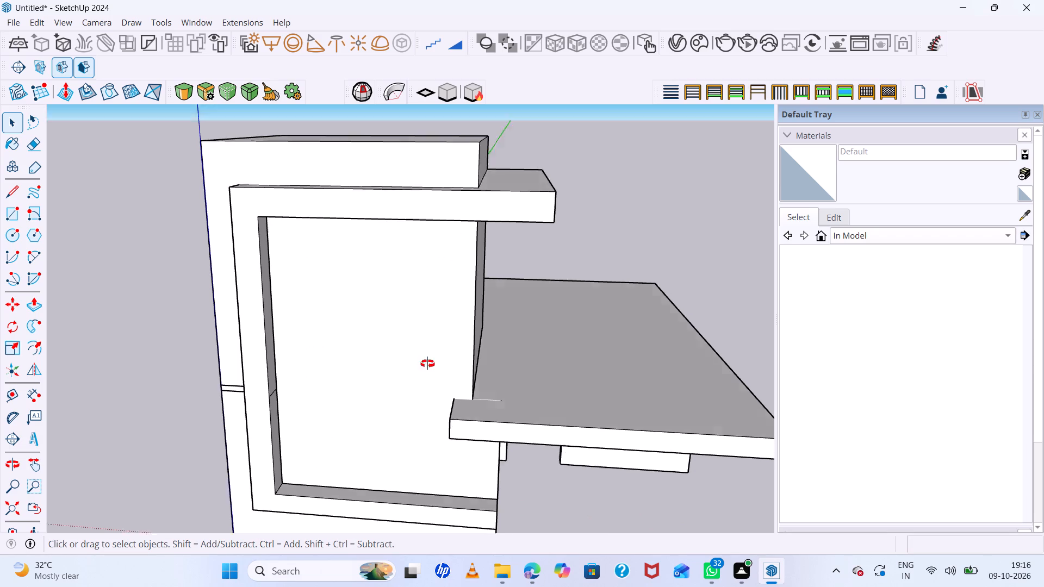
{"action": "middle_click_drag", "start_coordinate": [427, 364], "coordinate": [438, 286]}
{"action": "scroll", "coordinate": [439, 268], "scroll_direction": "down", "scroll_amount": 7}
{"action": "scroll", "coordinate": [438, 349], "scroll_direction": "up", "scroll_amount": 6}
{"action": "middle_click_drag", "start_coordinate": [430, 424], "coordinate": [409, 342]}
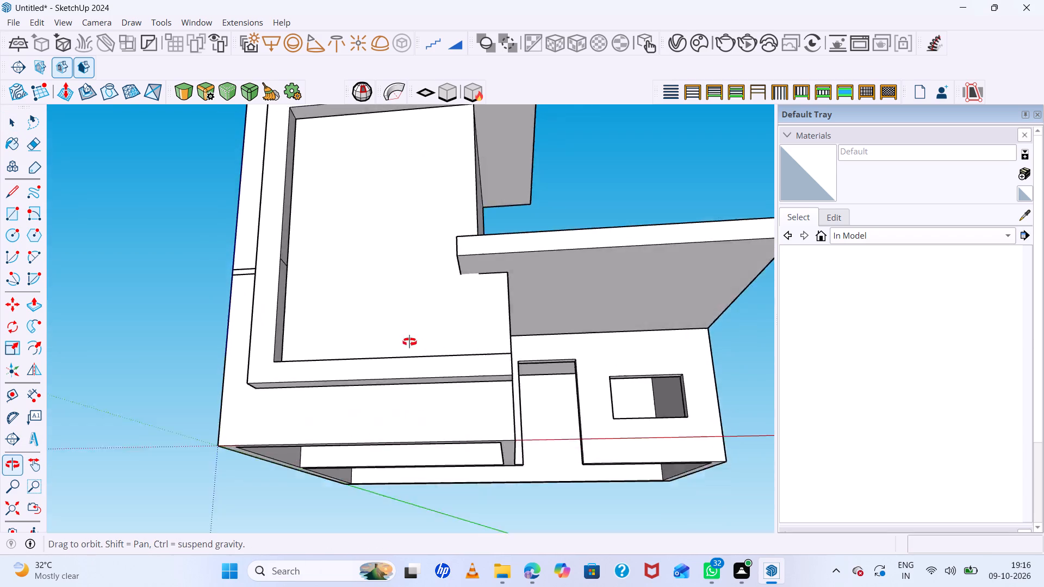
{"action": "middle_click_drag", "start_coordinate": [409, 342], "coordinate": [344, 316]}
{"action": "scroll", "coordinate": [387, 368], "scroll_direction": "up", "scroll_amount": 4}
{"action": "middle_click_drag", "start_coordinate": [391, 368], "coordinate": [341, 535]}
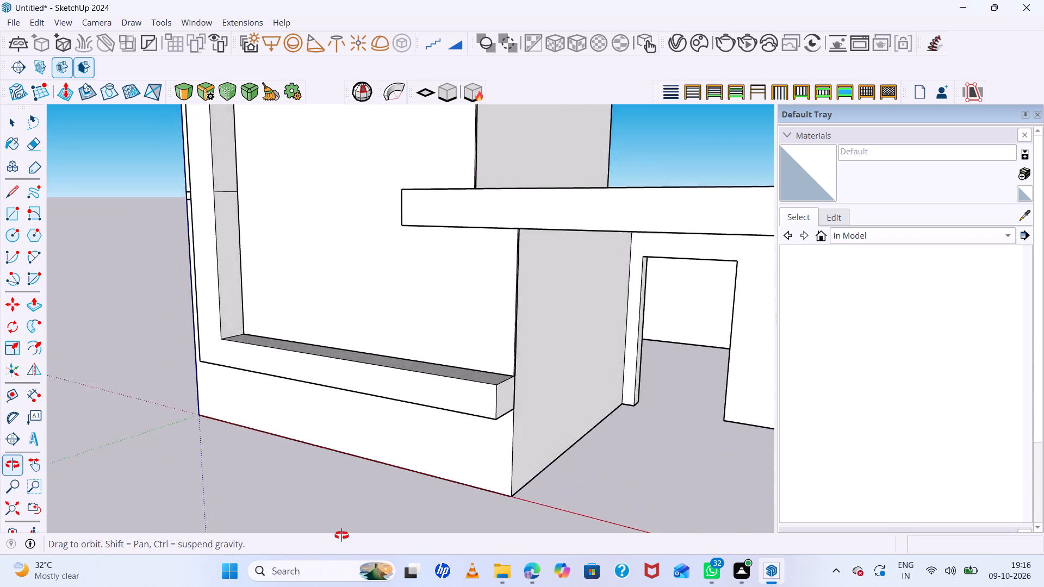
{"action": "middle_click_drag", "start_coordinate": [341, 535], "coordinate": [537, 353]}
{"action": "middle_click", "coordinate": [523, 349]}
{"action": "middle_click_drag", "start_coordinate": [514, 347], "coordinate": [467, 345]}
{"action": "scroll", "coordinate": [388, 315], "scroll_direction": "down", "scroll_amount": 8}
{"action": "scroll", "coordinate": [449, 387], "scroll_direction": "up", "scroll_amount": 5}
Extrude the bottom face of the ground-floor walls downward by 1' 7".
{"action": "left_click", "coordinate": [465, 377]}
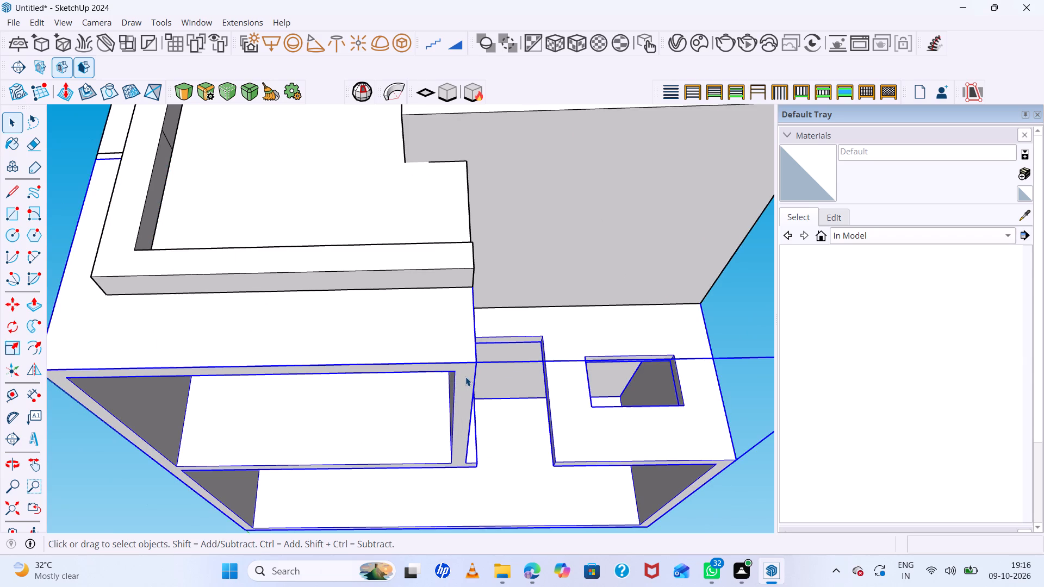
{"action": "double_click", "coordinate": [465, 377]}
{"action": "left_click", "coordinate": [465, 377]}
{"action": "left_click", "coordinate": [465, 377]}
{"action": "scroll", "coordinate": [465, 377], "scroll_direction": "up", "scroll_amount": 4}
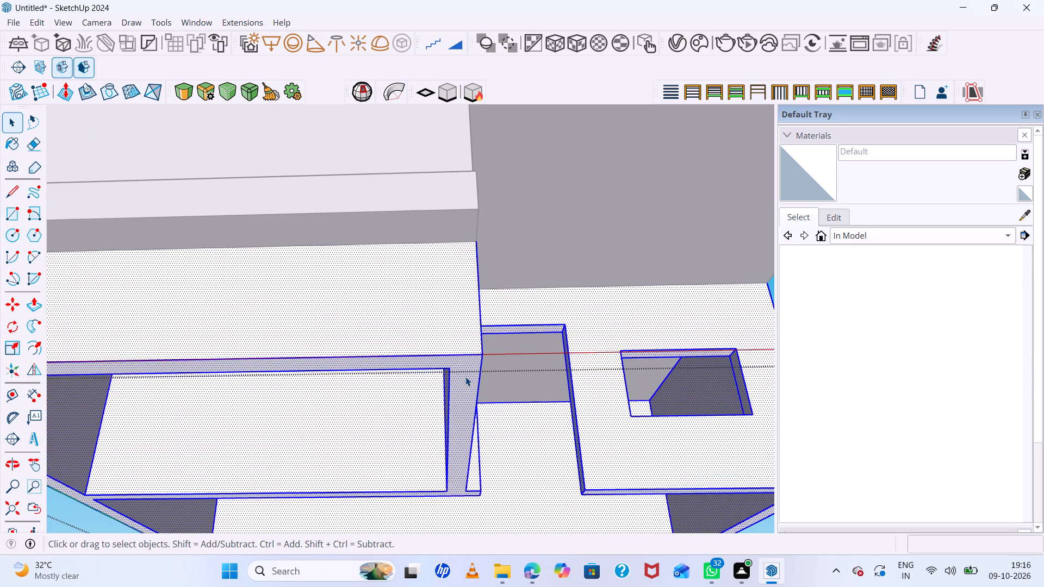
{"action": "left_click", "coordinate": [465, 377]}
{"action": "key", "text": "o"}
{"action": "left_click", "coordinate": [465, 377]}
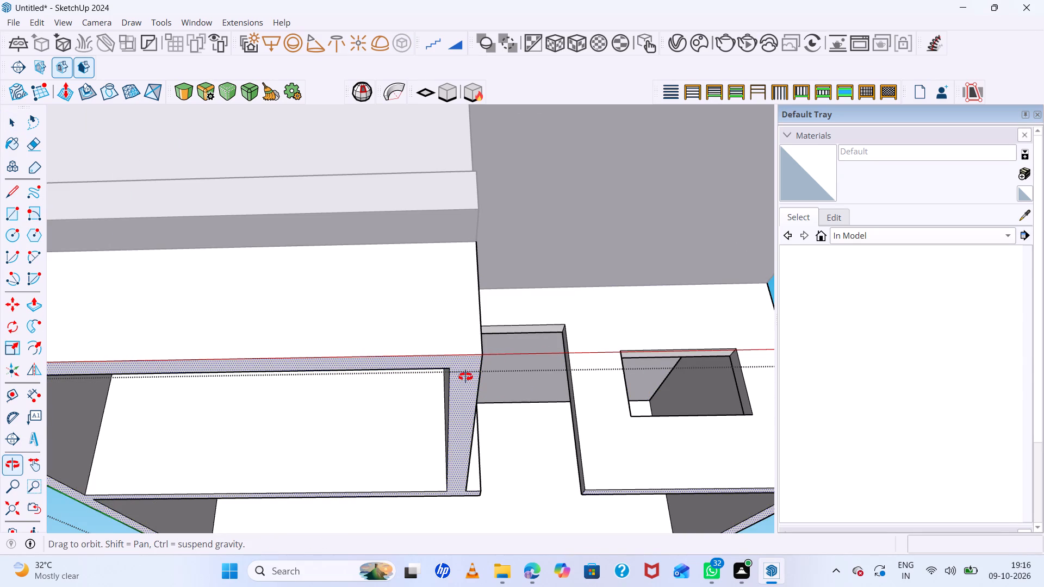
{"action": "key", "text": "p"}
{"action": "left_click", "coordinate": [462, 382]}
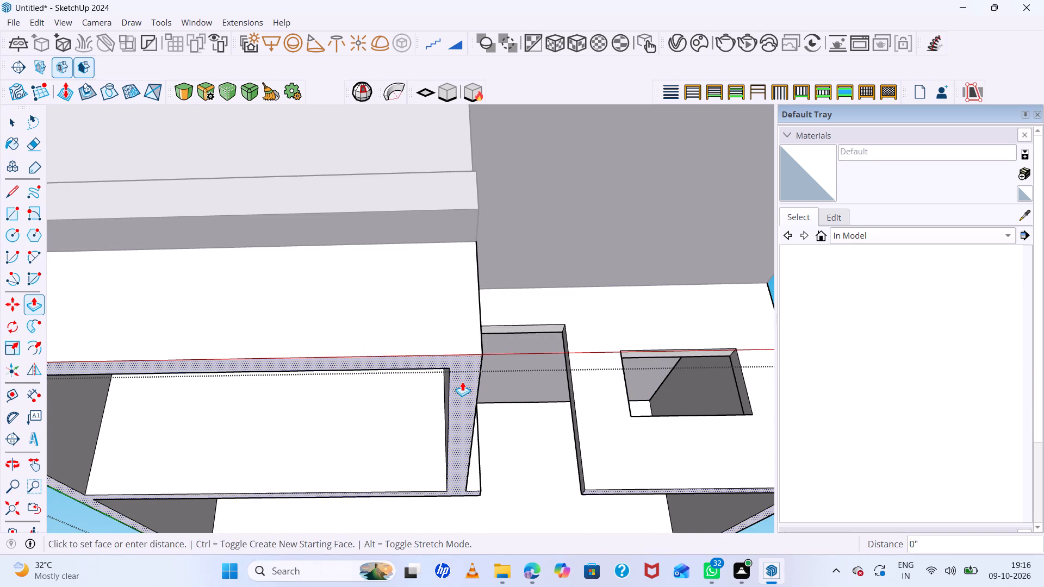
{"action": "scroll", "coordinate": [470, 433], "scroll_direction": "down", "scroll_amount": 7}
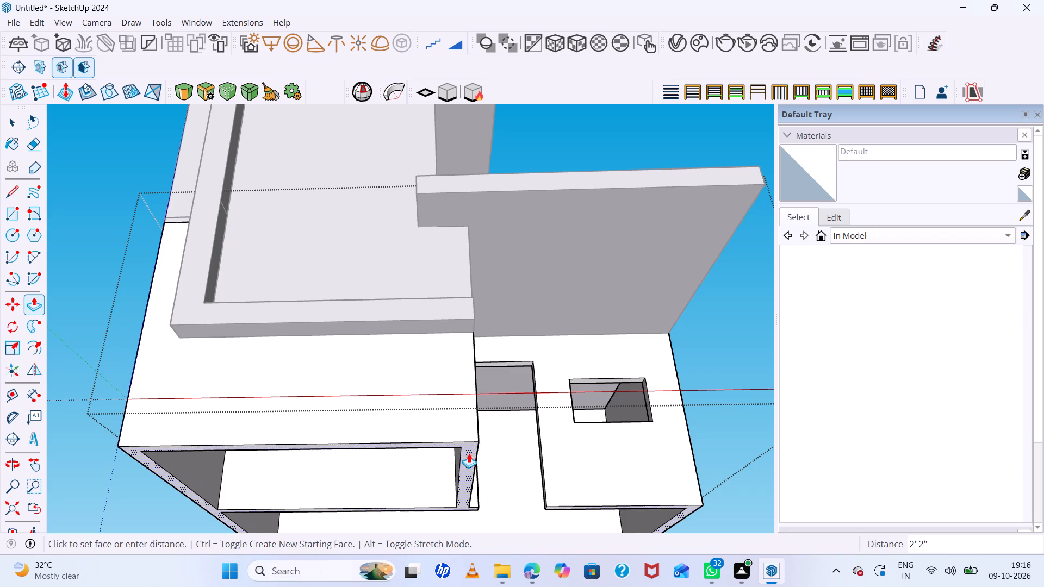
{"action": "left_click", "coordinate": [468, 439]}
{"action": "scroll", "coordinate": [288, 291], "scroll_direction": "down", "scroll_amount": 8}
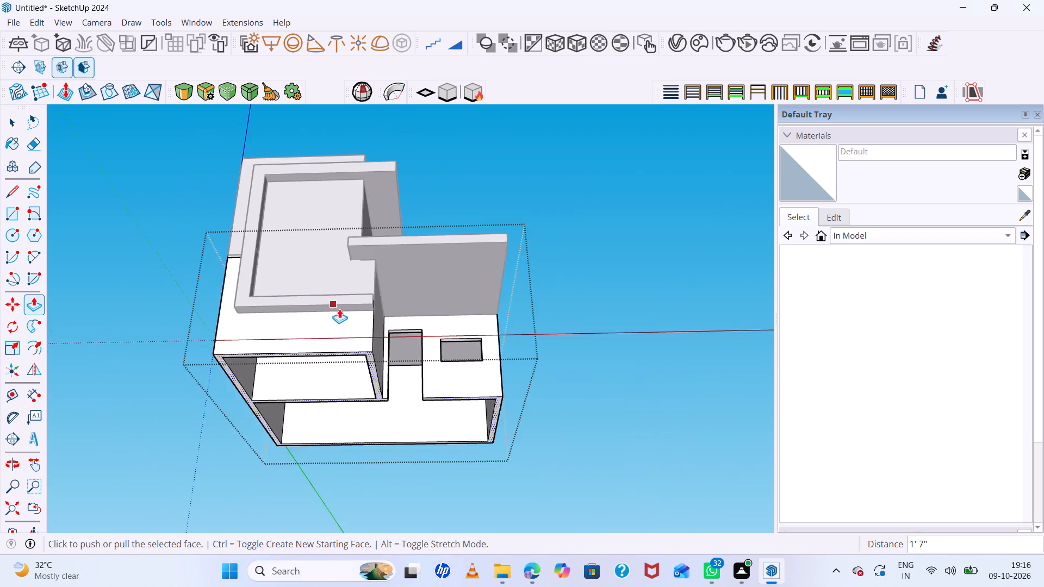
{"action": "middle_click_drag", "start_coordinate": [343, 323], "coordinate": [340, 437]}
{"action": "key", "text": "space"}
{"action": "left_click", "coordinate": [572, 190]}
Examine the front of the building around the C-shaped band's lower arm, the canopy and the wall corner.
{"action": "scroll", "coordinate": [373, 225], "scroll_direction": "up", "scroll_amount": 7}
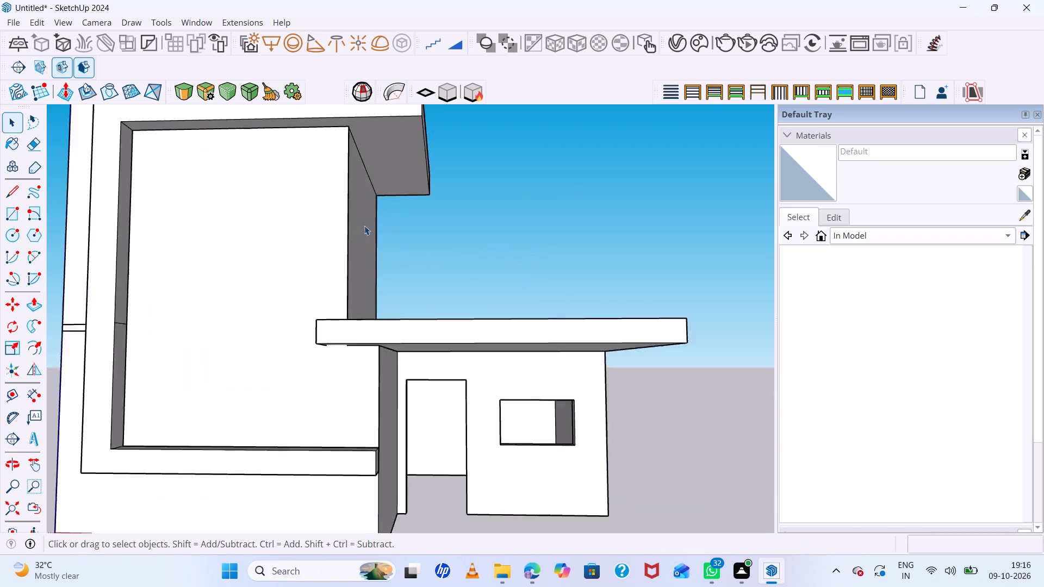
{"action": "scroll", "coordinate": [362, 222], "scroll_direction": "down", "scroll_amount": 7}
{"action": "middle_click_drag", "start_coordinate": [529, 296], "coordinate": [639, 305]}
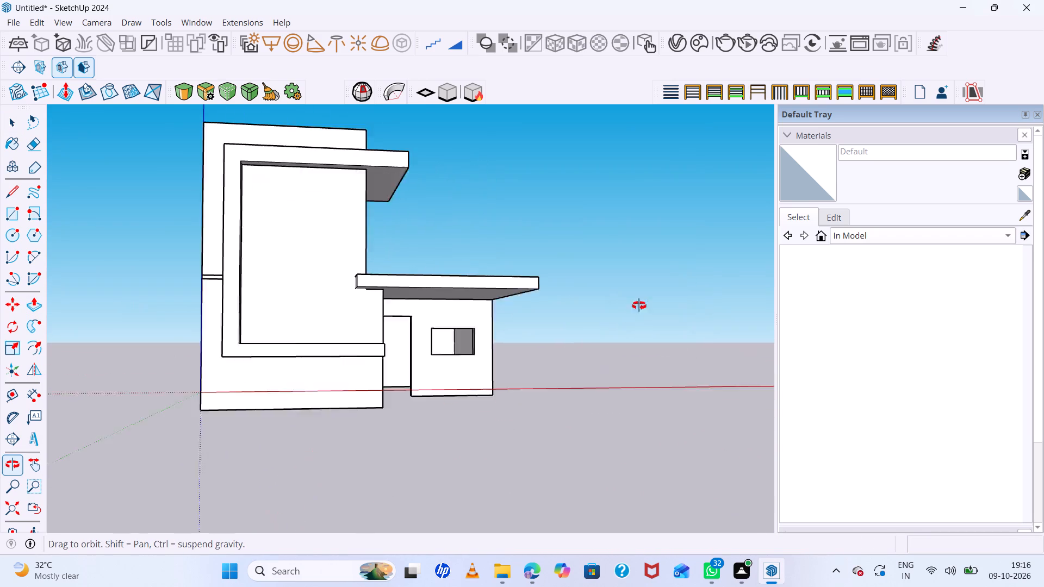
{"action": "middle_click_drag", "start_coordinate": [639, 305], "coordinate": [482, 245]}
{"action": "scroll", "coordinate": [284, 220], "scroll_direction": "up", "scroll_amount": 7}
{"action": "scroll", "coordinate": [297, 222], "scroll_direction": "down", "scroll_amount": 6}
{"action": "middle_click_drag", "start_coordinate": [344, 234], "coordinate": [374, 340]}
{"action": "scroll", "coordinate": [326, 271], "scroll_direction": "up", "scroll_amount": 5}
{"action": "middle_click_drag", "start_coordinate": [344, 276], "coordinate": [400, 271]}
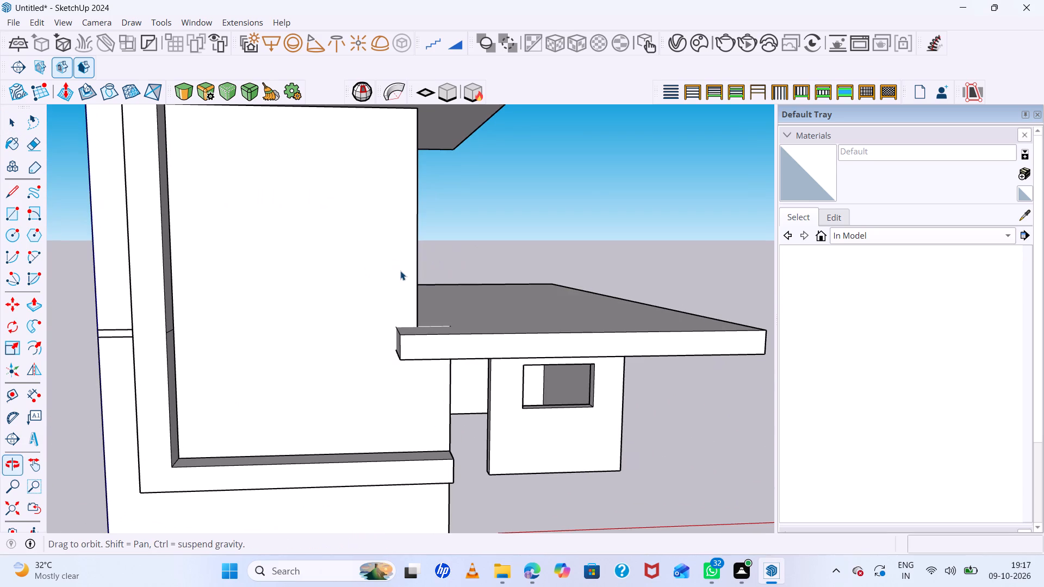
{"action": "middle_click", "coordinate": [400, 271]}
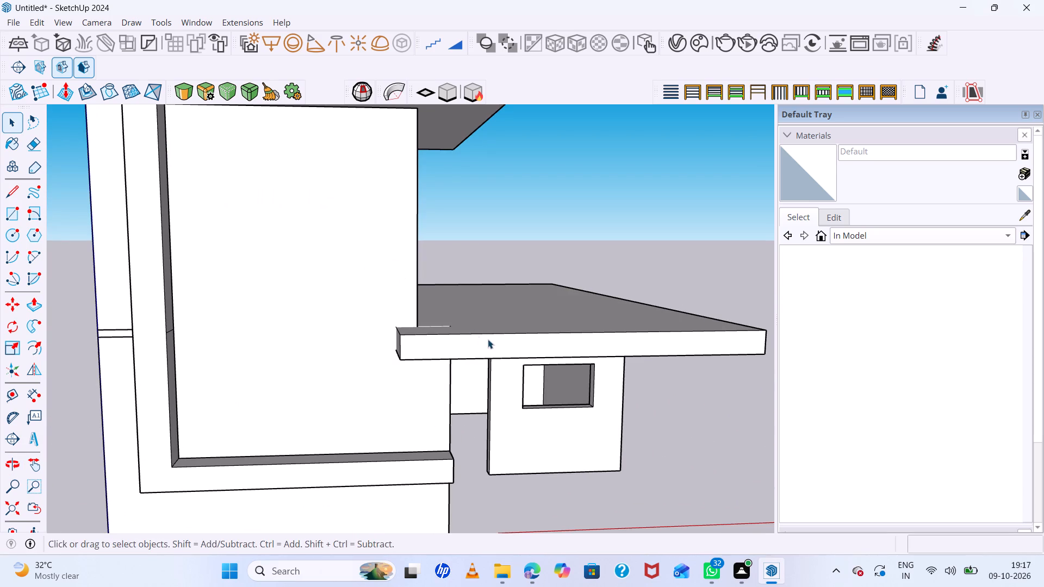
Extrude the end face of the C-shaped band's lower arm outward by 1' 8" past the wall corner.
{"action": "middle_click_drag", "start_coordinate": [499, 344], "coordinate": [256, 299]}
{"action": "scroll", "coordinate": [418, 481], "scroll_direction": "up", "scroll_amount": 5}
{"action": "left_click", "coordinate": [409, 448]}
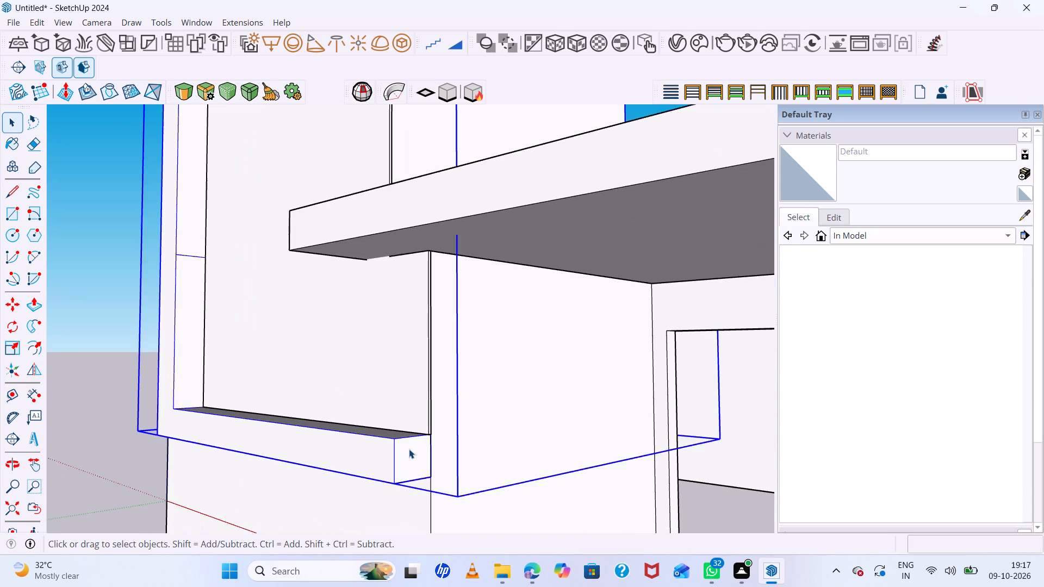
{"action": "scroll", "coordinate": [409, 451], "scroll_direction": "up", "scroll_amount": 4}
{"action": "double_click", "coordinate": [409, 453]}
{"action": "left_click", "coordinate": [409, 453]}
{"action": "left_click", "coordinate": [409, 453]}
{"action": "scroll", "coordinate": [409, 453], "scroll_direction": "up", "scroll_amount": 4}
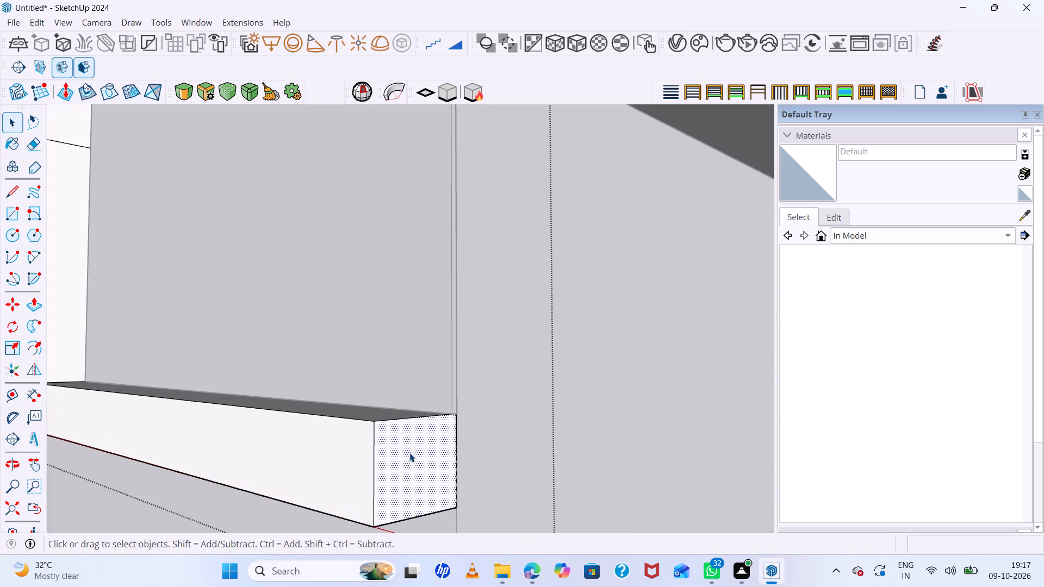
{"action": "double_click", "coordinate": [409, 453]}
{"action": "key", "text": "p"}
{"action": "left_click", "coordinate": [409, 451]}
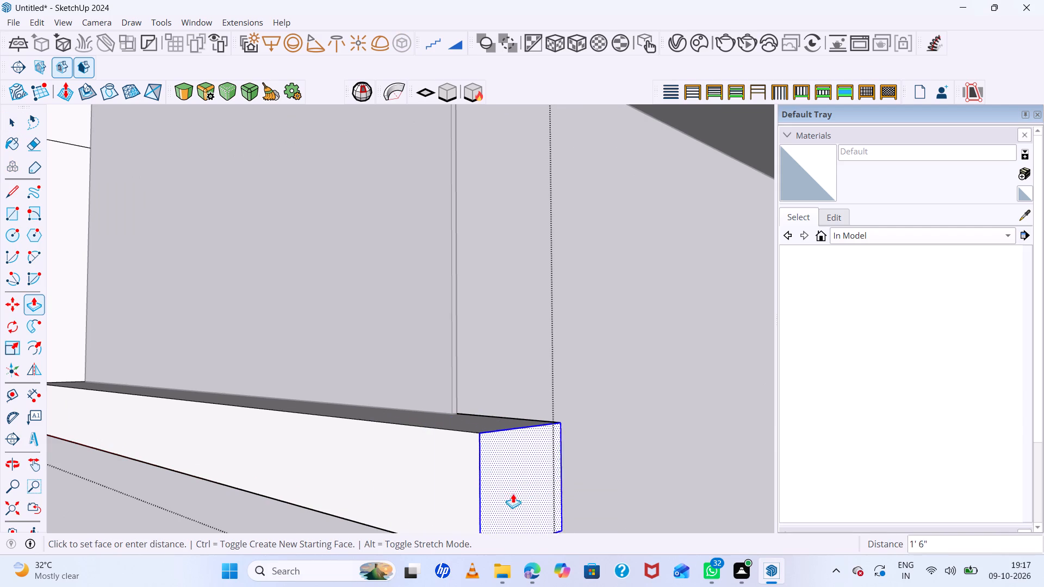
{"action": "left_click", "coordinate": [526, 497]}
Push the end face of the band's lower arm back by 2' towards the wall corner.
{"action": "scroll", "coordinate": [404, 403], "scroll_direction": "down", "scroll_amount": 6}
{"action": "middle_click_drag", "start_coordinate": [638, 427], "coordinate": [316, 409]}
{"action": "scroll", "coordinate": [266, 423], "scroll_direction": "up", "scroll_amount": 2}
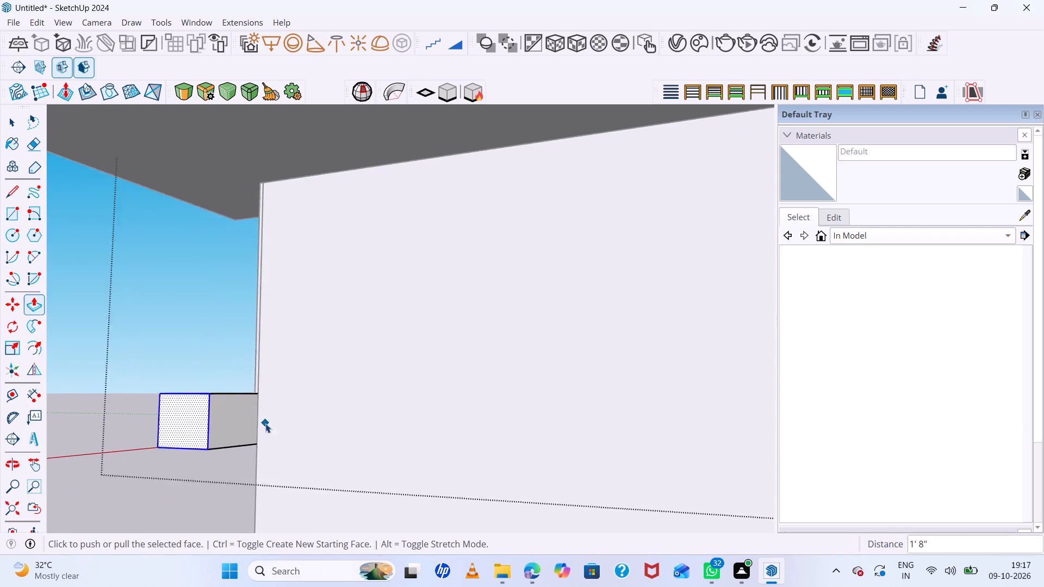
{"action": "key", "text": "space"}
{"action": "scroll", "coordinate": [265, 423], "scroll_direction": "up", "scroll_amount": 3}
{"action": "key", "text": "p"}
{"action": "double_click", "coordinate": [150, 417]}
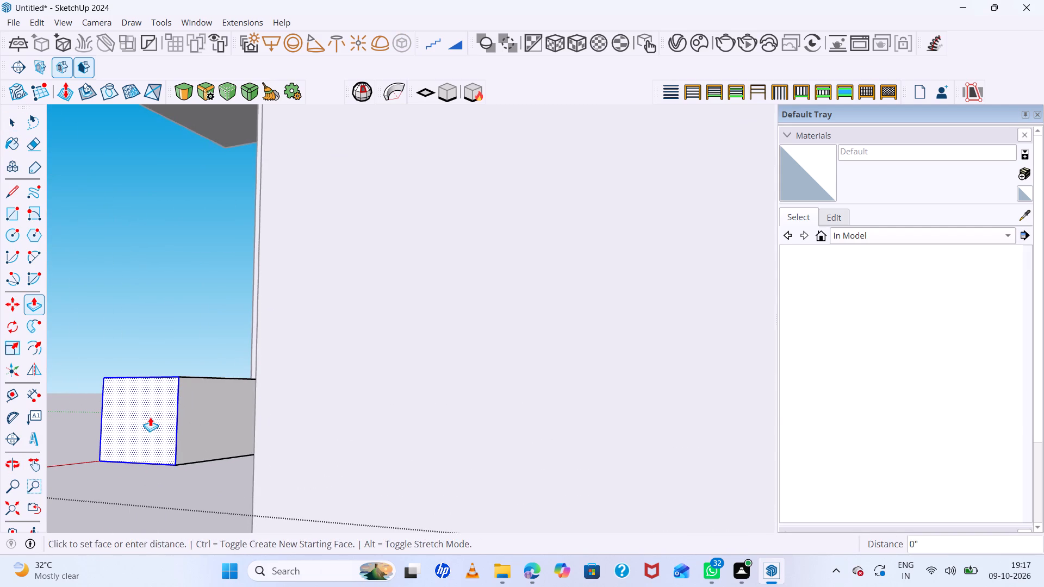
{"action": "scroll", "coordinate": [357, 392], "scroll_direction": "down", "scroll_amount": 6}
{"action": "left_click", "coordinate": [192, 407]}
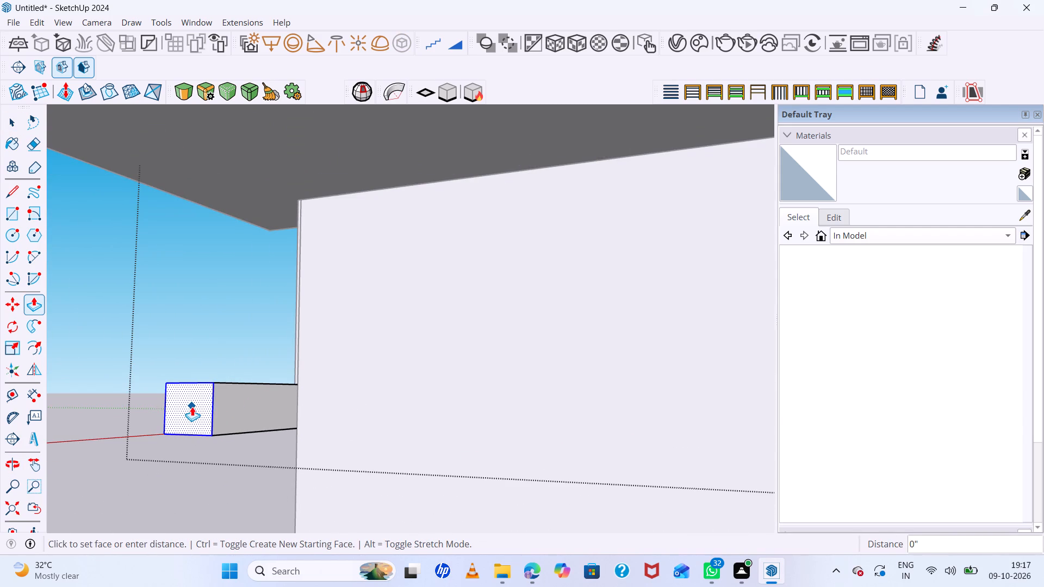
{"action": "left_click", "coordinate": [250, 395]}
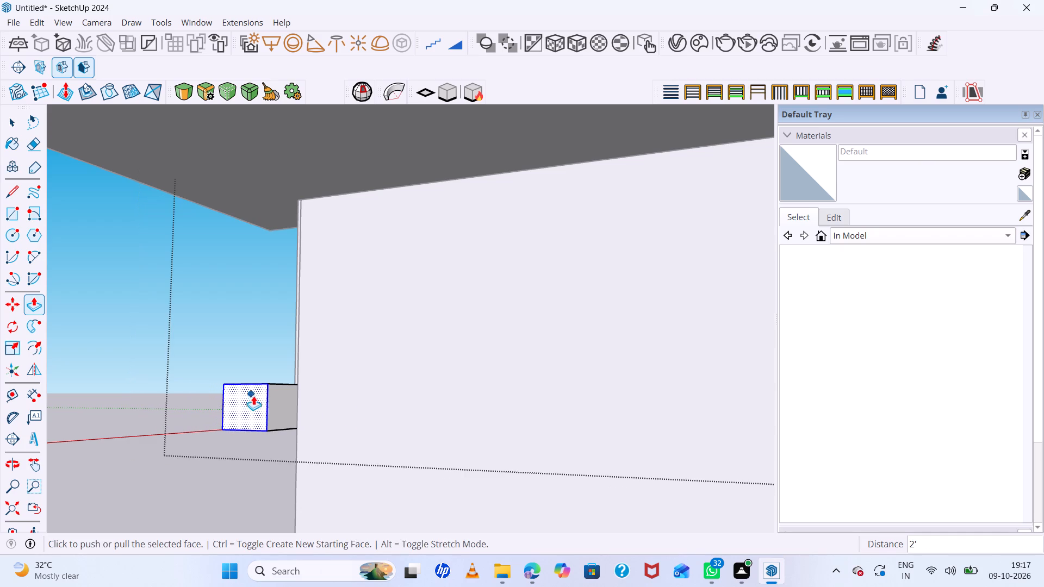
Draw a rectangle over the rear face of the lower arm's projecting end, from its top outer corner to the wall.
{"action": "scroll", "coordinate": [353, 411], "scroll_direction": "up", "scroll_amount": 1}
{"action": "middle_click_drag", "start_coordinate": [359, 410], "coordinate": [236, 433]}
{"action": "key", "text": "space"}
{"action": "middle_click", "coordinate": [236, 433]}
{"action": "scroll", "coordinate": [218, 412], "scroll_direction": "up", "scroll_amount": 5}
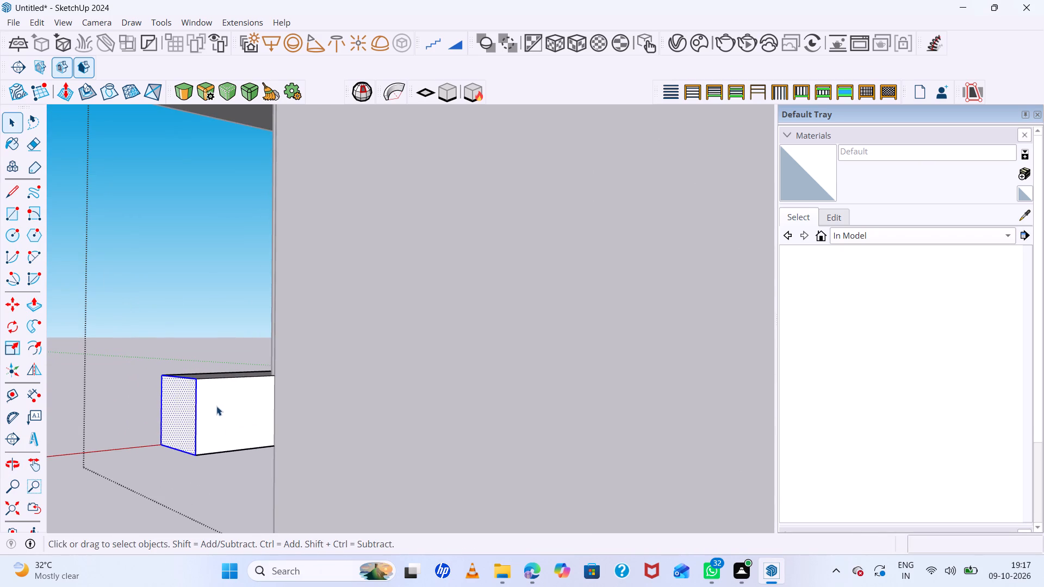
{"action": "key", "text": "r"}
{"action": "left_click", "coordinate": [200, 382]}
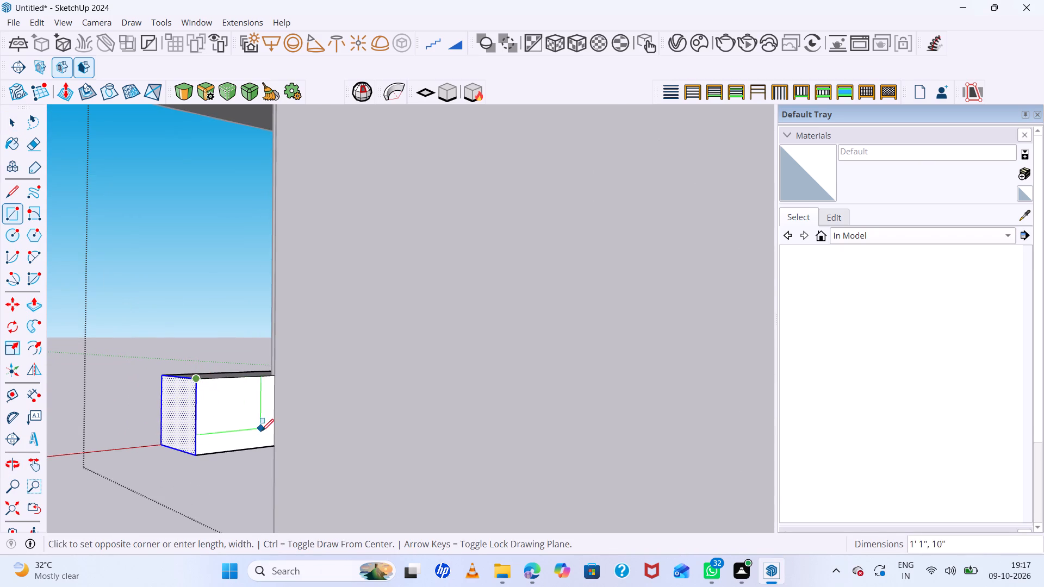
{"action": "left_click", "coordinate": [272, 444]}
Extrude the lower arm's rear face by 12' 6" along the side wall towards the door wall.
{"action": "key", "text": "space"}
{"action": "left_click", "coordinate": [237, 408]}
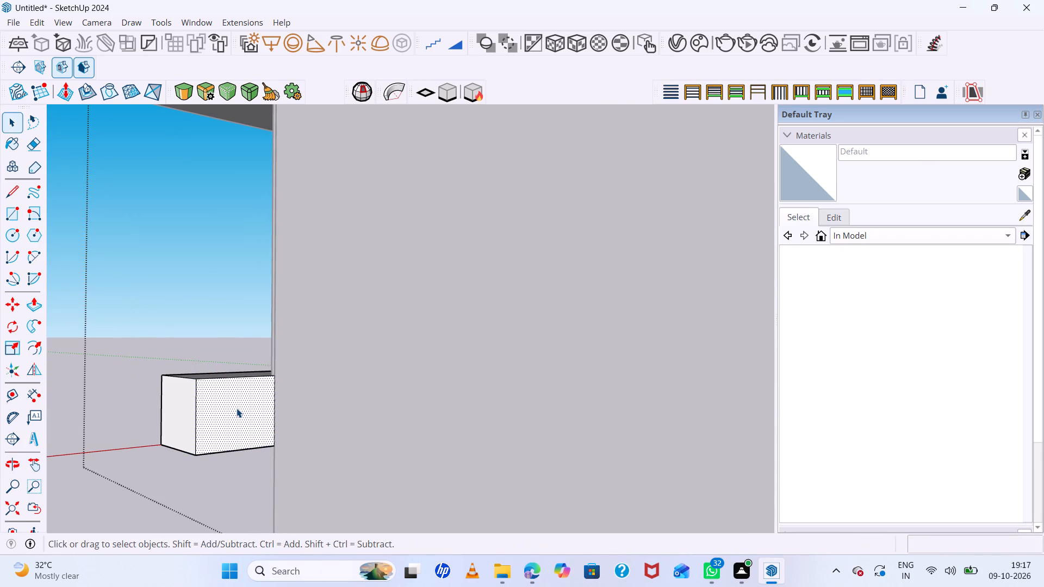
{"action": "key", "text": "p"}
{"action": "left_click", "coordinate": [237, 407]}
{"action": "scroll", "coordinate": [644, 485], "scroll_direction": "down", "scroll_amount": 7}
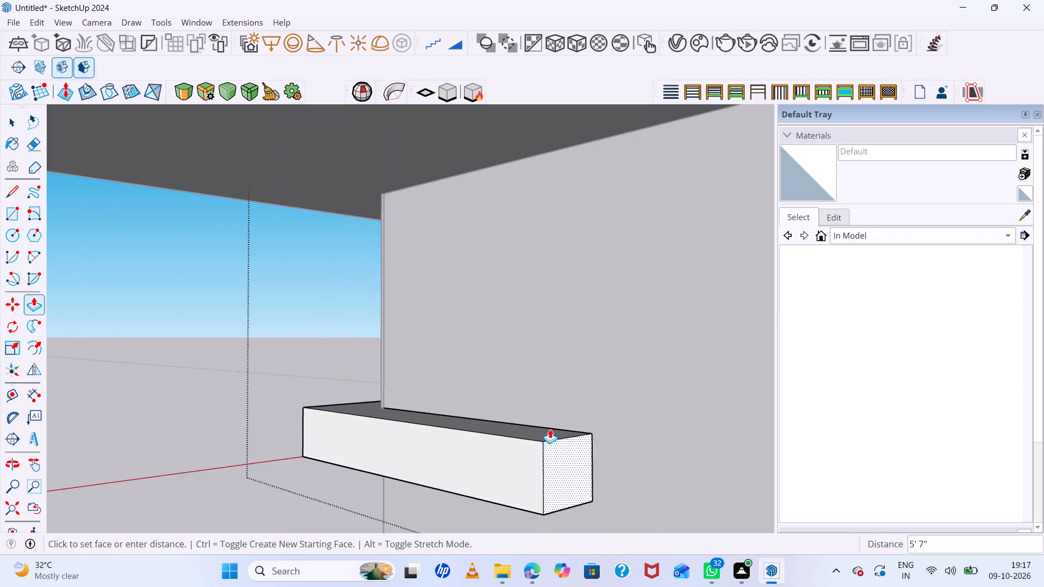
{"action": "scroll", "coordinate": [549, 428], "scroll_direction": "down", "scroll_amount": 20}
{"action": "scroll", "coordinate": [549, 428], "scroll_direction": "down", "scroll_amount": 1}
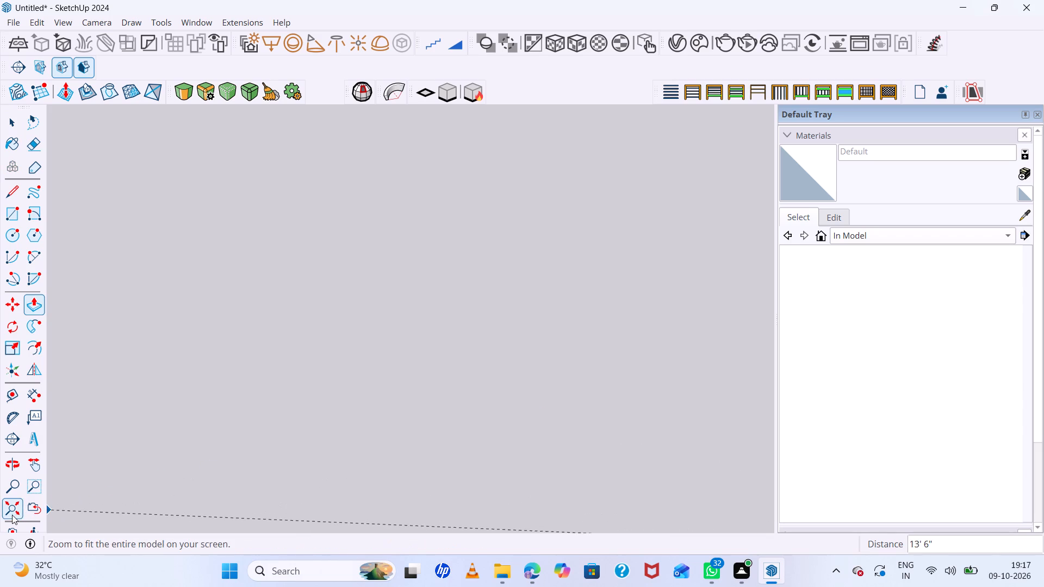
{"action": "left_click", "coordinate": [11, 515]}
{"action": "middle_click_drag", "start_coordinate": [344, 398], "coordinate": [674, 401]}
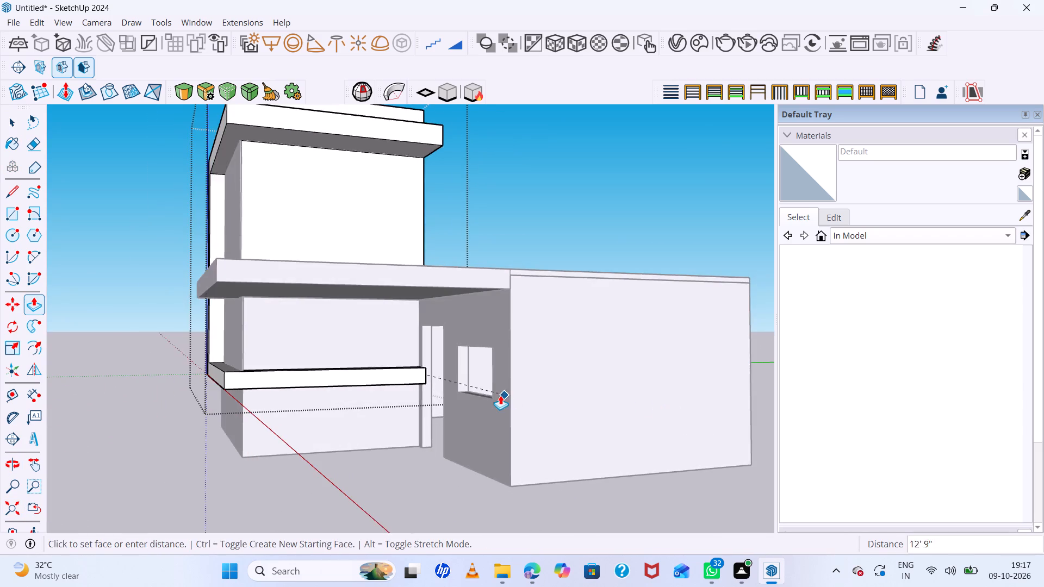
{"action": "scroll", "coordinate": [495, 395], "scroll_direction": "up", "scroll_amount": 11}
{"action": "scroll", "coordinate": [368, 365], "scroll_direction": "up", "scroll_amount": 4}
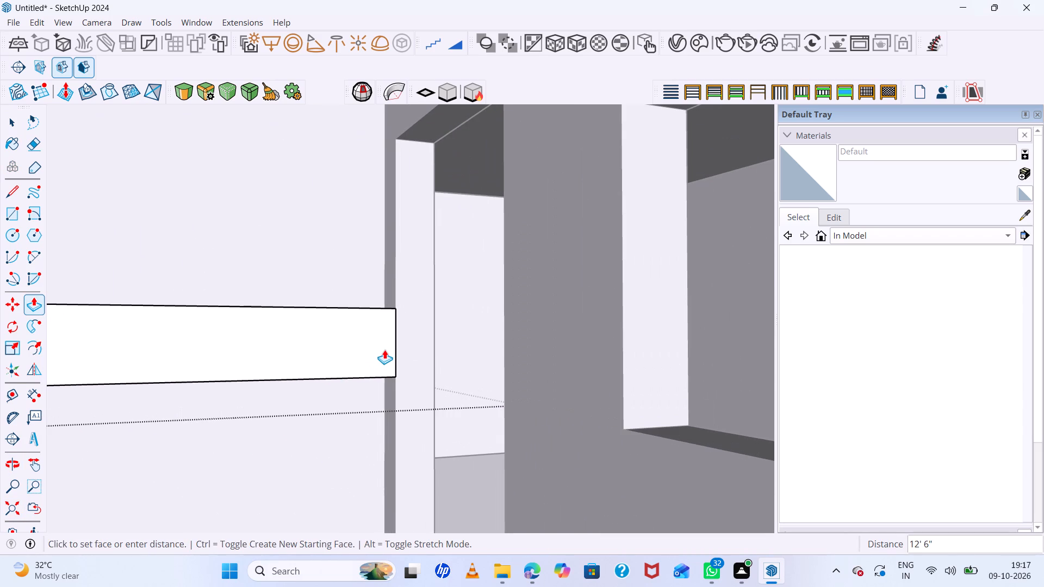
{"action": "left_click", "coordinate": [381, 349]}
Push the end face of the side-wall return of the lower band back by 7' 5".
{"action": "scroll", "coordinate": [319, 357], "scroll_direction": "down", "scroll_amount": 7}
{"action": "middle_click_drag", "start_coordinate": [332, 364], "coordinate": [444, 377]}
{"action": "scroll", "coordinate": [483, 365], "scroll_direction": "up", "scroll_amount": 4}
{"action": "middle_click_drag", "start_coordinate": [484, 364], "coordinate": [423, 378]}
{"action": "middle_click", "coordinate": [422, 378]}
{"action": "scroll", "coordinate": [438, 370], "scroll_direction": "up", "scroll_amount": 1}
{"action": "scroll", "coordinate": [515, 362], "scroll_direction": "down", "scroll_amount": 8}
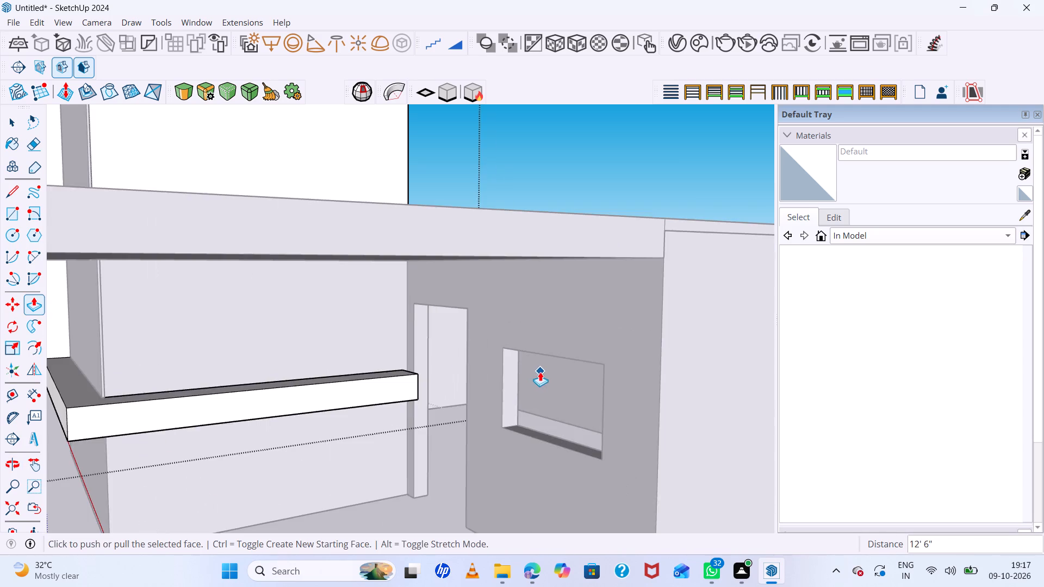
{"action": "scroll", "coordinate": [540, 372], "scroll_direction": "down", "scroll_amount": 7}
{"action": "scroll", "coordinate": [448, 384], "scroll_direction": "up", "scroll_amount": 6}
{"action": "middle_click_drag", "start_coordinate": [513, 398], "coordinate": [378, 411]}
{"action": "scroll", "coordinate": [506, 384], "scroll_direction": "up", "scroll_amount": 10}
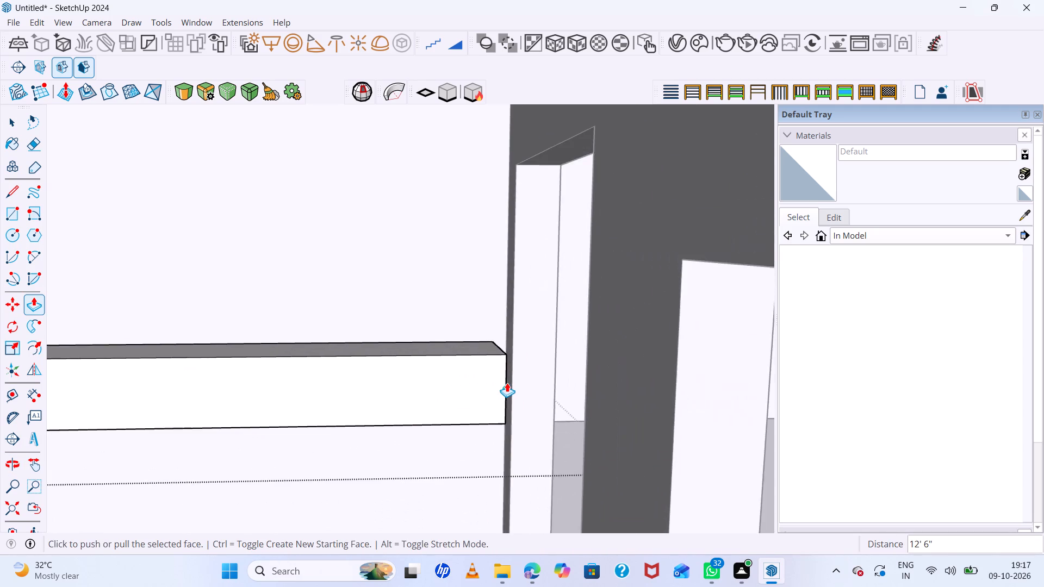
{"action": "scroll", "coordinate": [507, 383], "scroll_direction": "up", "scroll_amount": 7}
{"action": "middle_click_drag", "start_coordinate": [530, 375], "coordinate": [505, 376]}
{"action": "scroll", "coordinate": [529, 377], "scroll_direction": "up", "scroll_amount": 9}
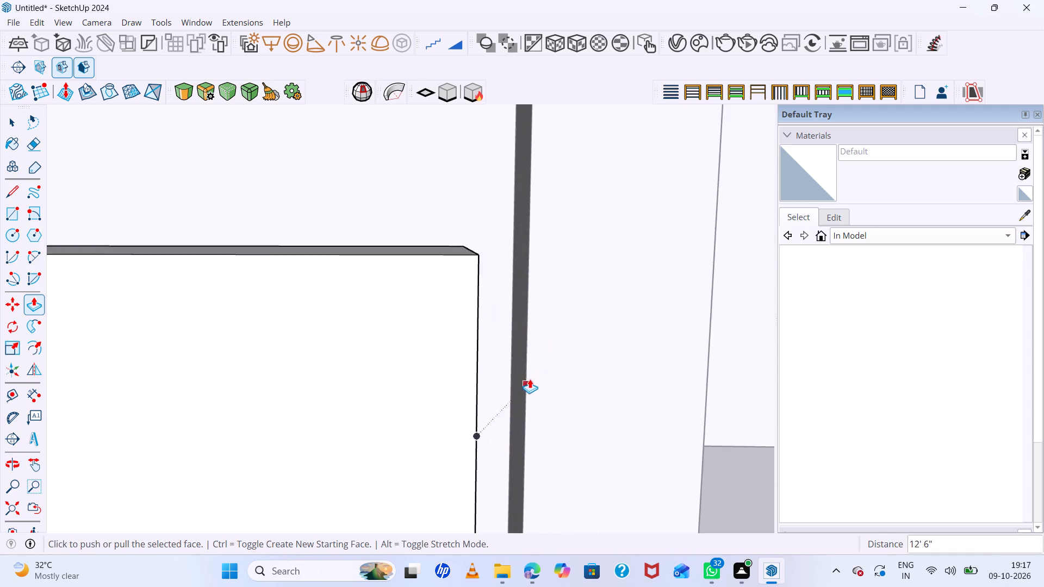
{"action": "middle_click_drag", "start_coordinate": [529, 382], "coordinate": [487, 386]}
{"action": "scroll", "coordinate": [484, 385], "scroll_direction": "up", "scroll_amount": 1}
{"action": "left_click", "coordinate": [470, 382]}
{"action": "scroll", "coordinate": [386, 385], "scroll_direction": "down", "scroll_amount": 12}
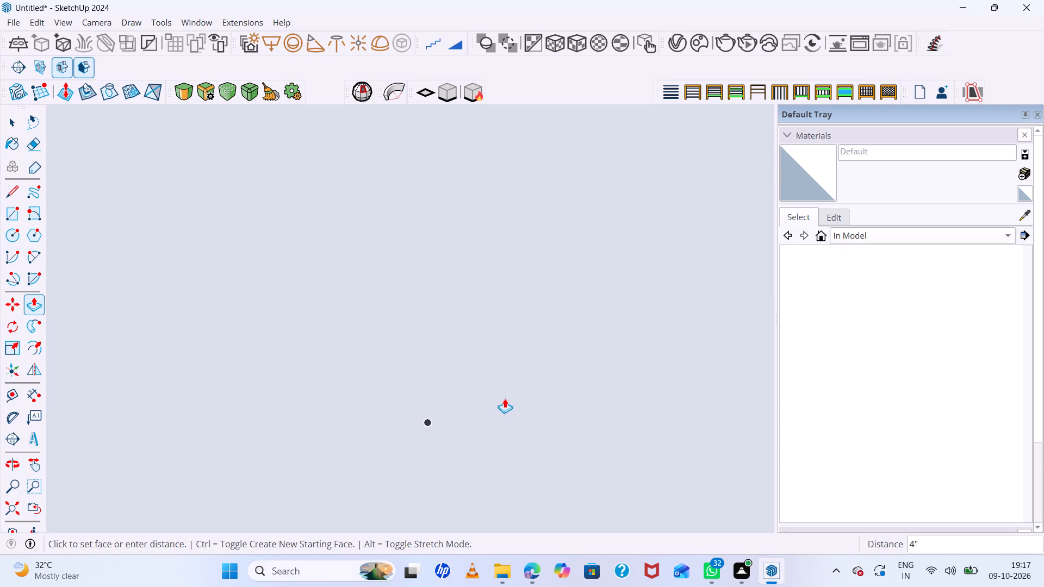
{"action": "scroll", "coordinate": [505, 398], "scroll_direction": "down", "scroll_amount": 10}
{"action": "left_click", "coordinate": [19, 509]}
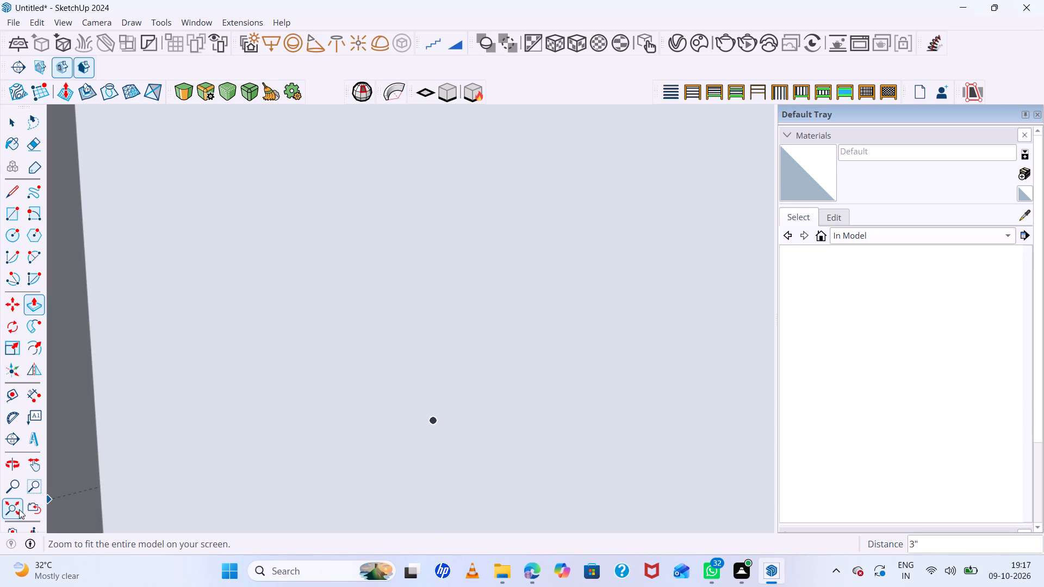
{"action": "scroll", "coordinate": [605, 398], "scroll_direction": "down", "scroll_amount": 6}
{"action": "scroll", "coordinate": [422, 383], "scroll_direction": "up", "scroll_amount": 5}
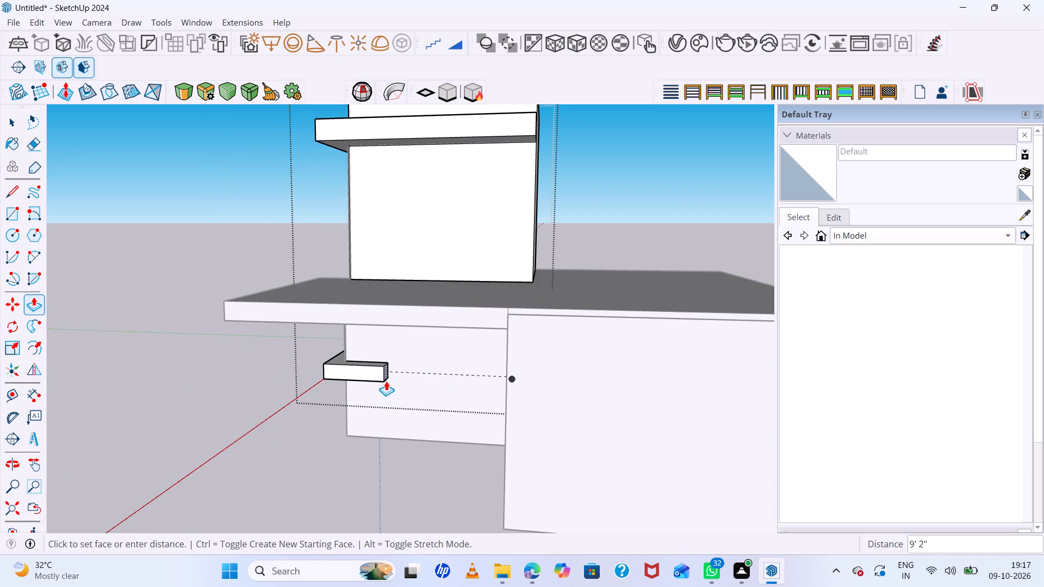
{"action": "left_click", "coordinate": [411, 380]}
{"action": "middle_click_drag", "start_coordinate": [343, 401], "coordinate": [813, 372]}
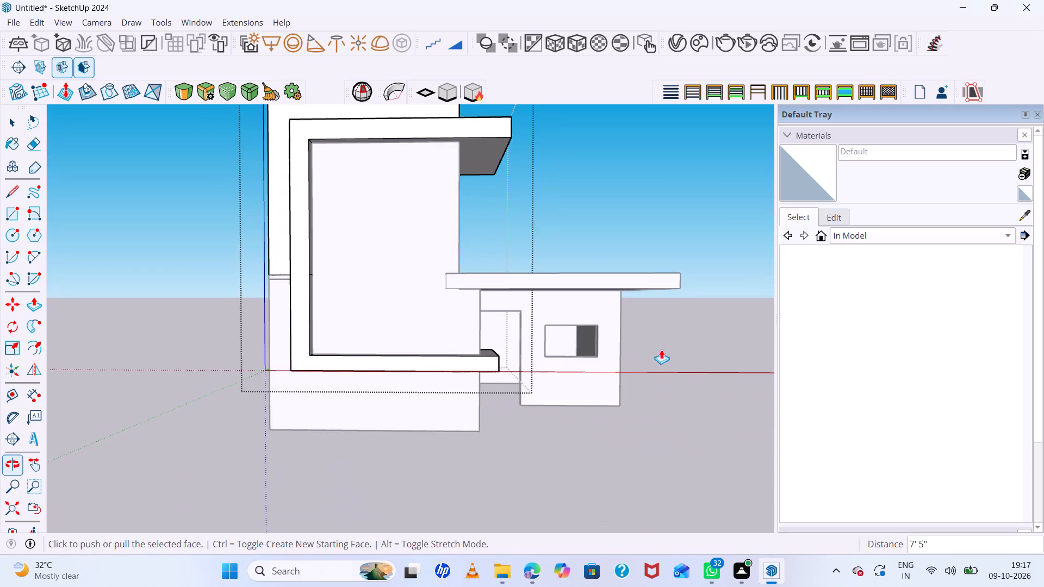
Close the facade band for editing and examine the band, canopy and entrance from the front.
{"action": "scroll", "coordinate": [630, 327], "scroll_direction": "down", "scroll_amount": 7}
{"action": "scroll", "coordinate": [659, 349], "scroll_direction": "up", "scroll_amount": 1}
{"action": "middle_click_drag", "start_coordinate": [661, 341], "coordinate": [672, 288]}
{"action": "scroll", "coordinate": [629, 295], "scroll_direction": "up", "scroll_amount": 6}
{"action": "middle_click_drag", "start_coordinate": [691, 341], "coordinate": [676, 352]}
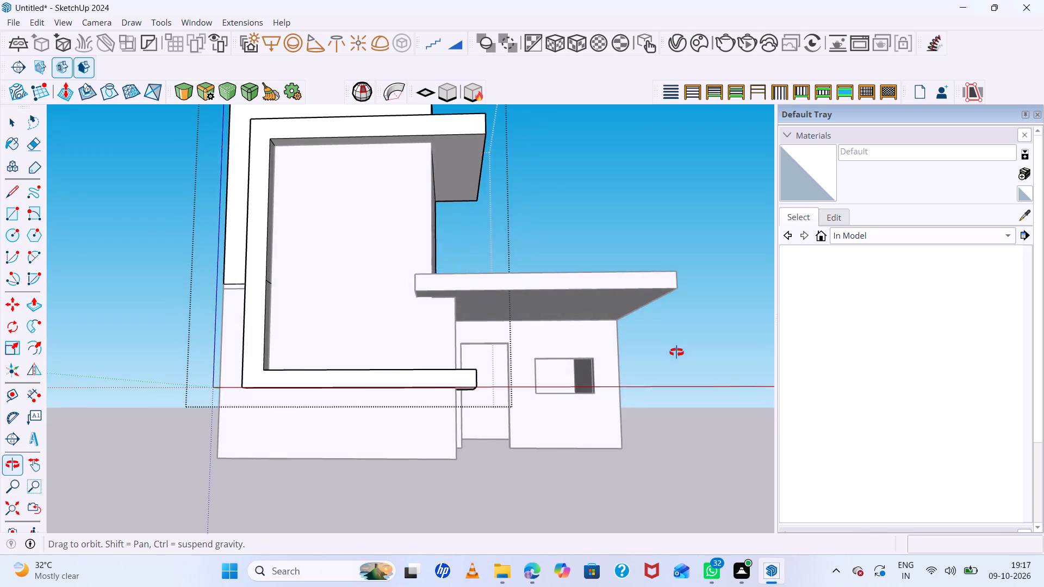
{"action": "middle_click_drag", "start_coordinate": [676, 352], "coordinate": [678, 355]}
{"action": "scroll", "coordinate": [679, 355], "scroll_direction": "down", "scroll_amount": 7}
{"action": "scroll", "coordinate": [683, 233], "scroll_direction": "up", "scroll_amount": 4}
{"action": "key", "text": "space"}
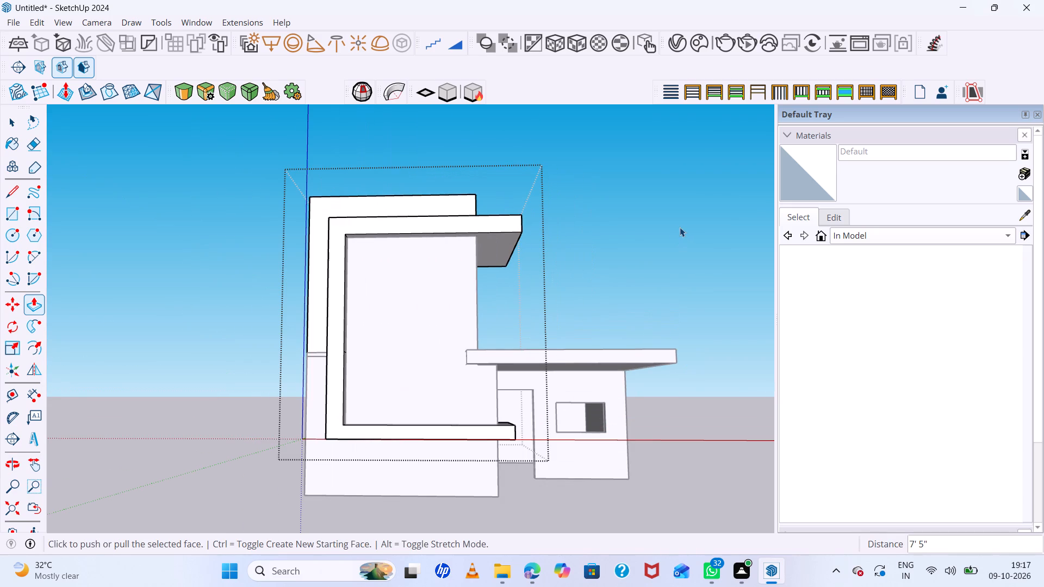
{"action": "left_click", "coordinate": [680, 227]}
{"action": "scroll", "coordinate": [707, 268], "scroll_direction": "up", "scroll_amount": 4}
{"action": "middle_click", "coordinate": [720, 284]}
{"action": "middle_click", "coordinate": [720, 284]}
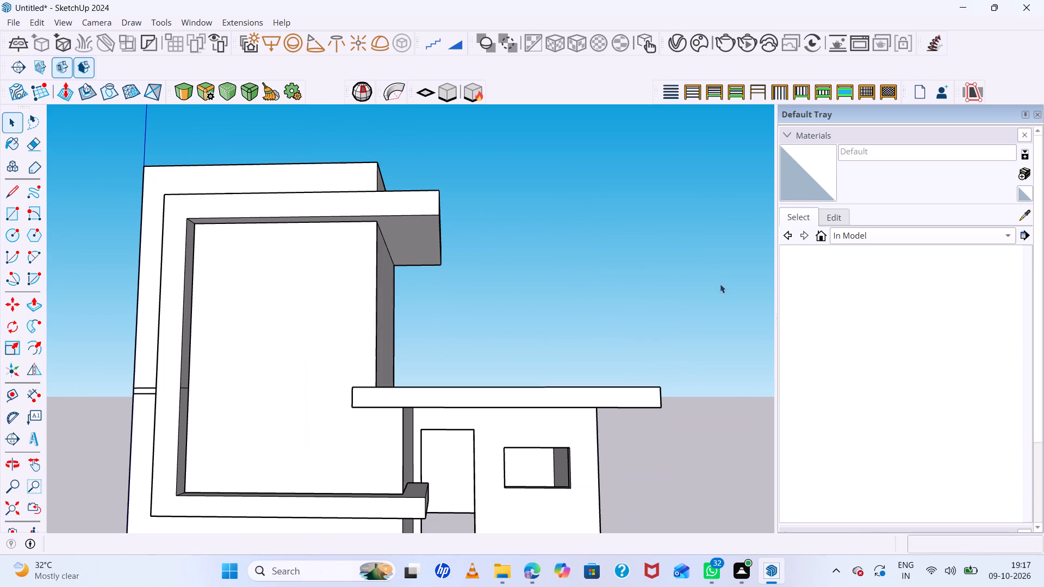
Push the outer side face of the facade band's lower arm, beside the door, back by 7" towards the side wall.
{"action": "scroll", "coordinate": [520, 398], "scroll_direction": "up", "scroll_amount": 5}
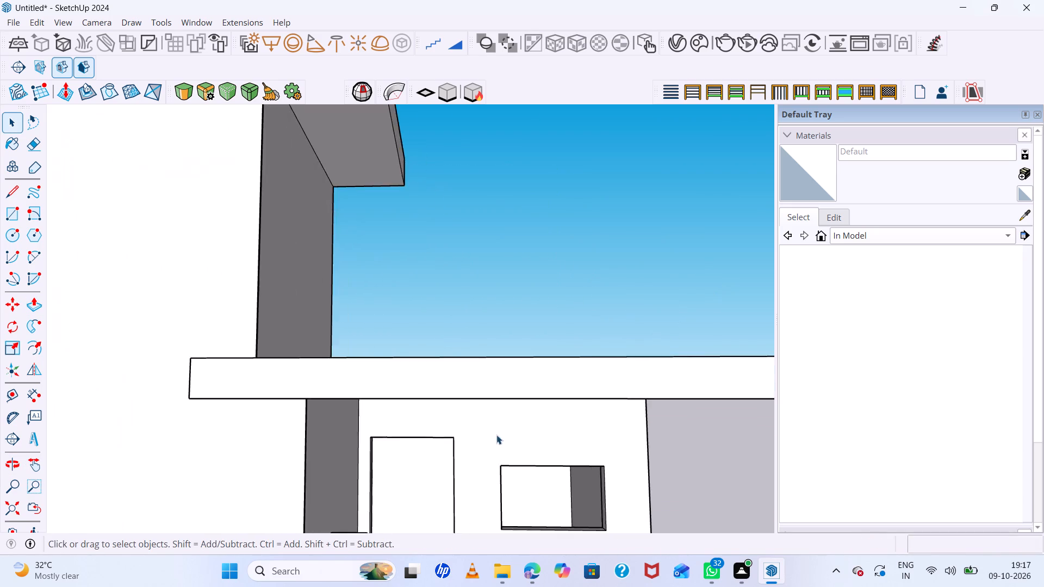
{"action": "scroll", "coordinate": [500, 289], "scroll_direction": "down", "scroll_amount": 7}
{"action": "scroll", "coordinate": [493, 412], "scroll_direction": "up", "scroll_amount": 11}
{"action": "scroll", "coordinate": [415, 370], "scroll_direction": "down", "scroll_amount": 5}
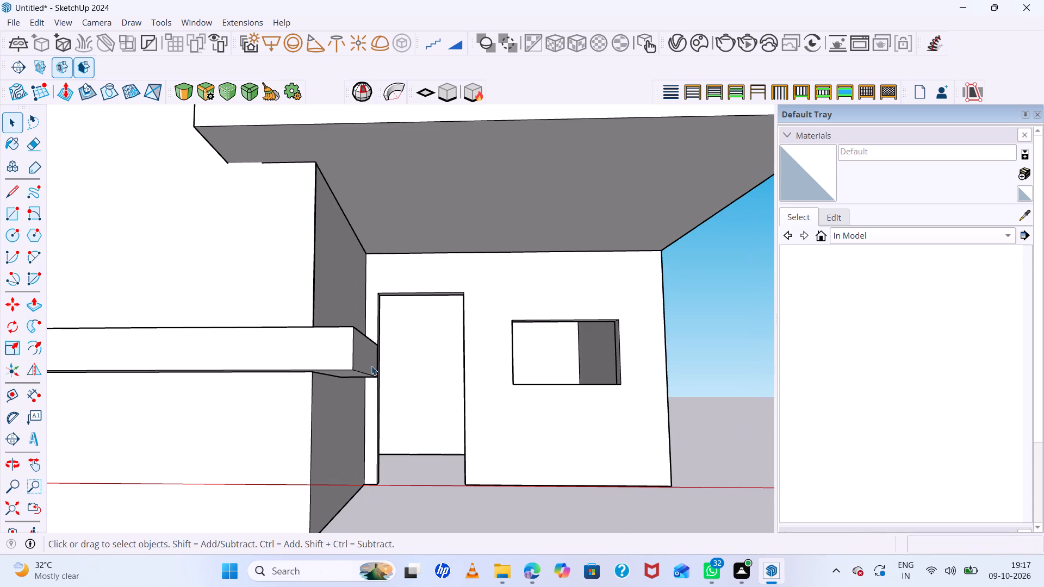
{"action": "left_click", "coordinate": [370, 358]}
{"action": "scroll", "coordinate": [368, 357], "scroll_direction": "up", "scroll_amount": 5}
{"action": "double_click", "coordinate": [368, 357]}
{"action": "scroll", "coordinate": [369, 358], "scroll_direction": "up", "scroll_amount": 4}
{"action": "left_click", "coordinate": [369, 358]}
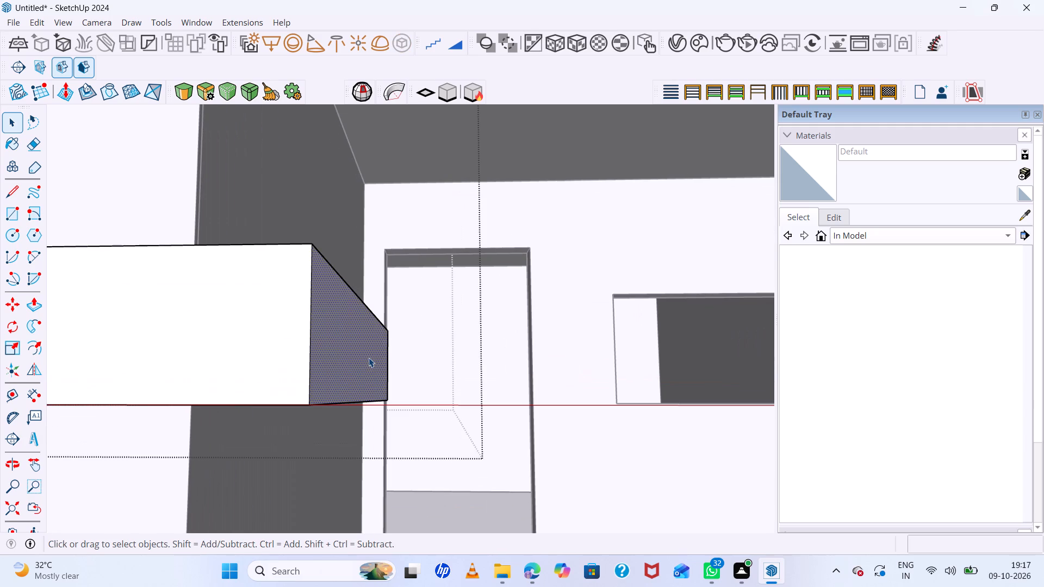
{"action": "key", "text": "p"}
{"action": "left_click", "coordinate": [369, 358]}
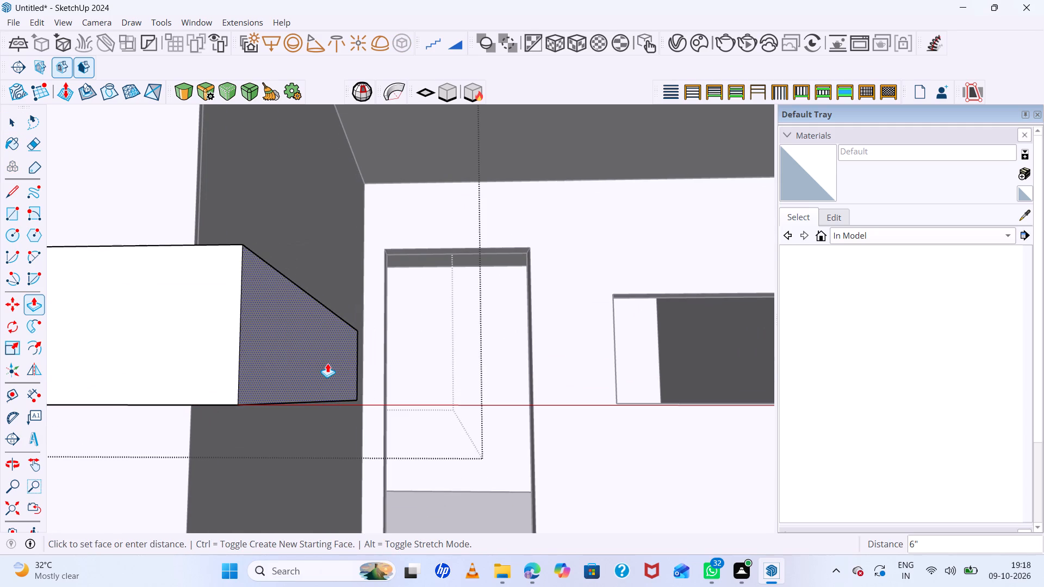
{"action": "left_click", "coordinate": [324, 363]}
{"action": "scroll", "coordinate": [420, 353], "scroll_direction": "down", "scroll_amount": 14}
{"action": "middle_click_drag", "start_coordinate": [527, 401], "coordinate": [554, 440]}
{"action": "scroll", "coordinate": [586, 386], "scroll_direction": "up", "scroll_amount": 9}
{"action": "middle_click_drag", "start_coordinate": [593, 349], "coordinate": [651, 326]}
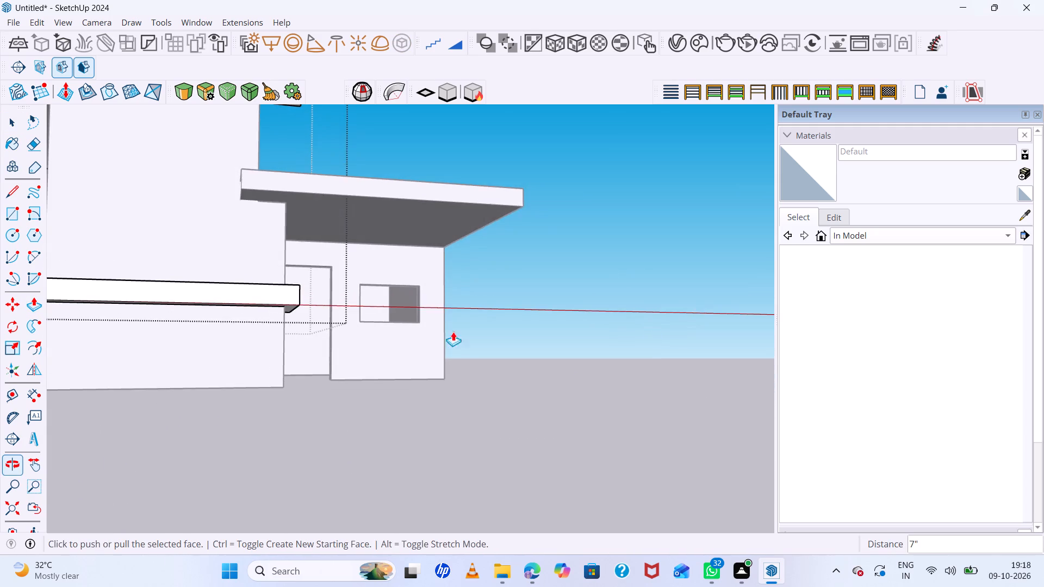
{"action": "scroll", "coordinate": [358, 327], "scroll_direction": "up", "scroll_amount": 6}
{"action": "scroll", "coordinate": [627, 324], "scroll_direction": "down", "scroll_amount": 6}
{"action": "key", "text": "space"}
{"action": "left_click", "coordinate": [664, 292]}
Examine the whole building from the front, from above and from below, checking the facade band, roof slab and side openings.
{"action": "scroll", "coordinate": [624, 351], "scroll_direction": "down", "scroll_amount": 4}
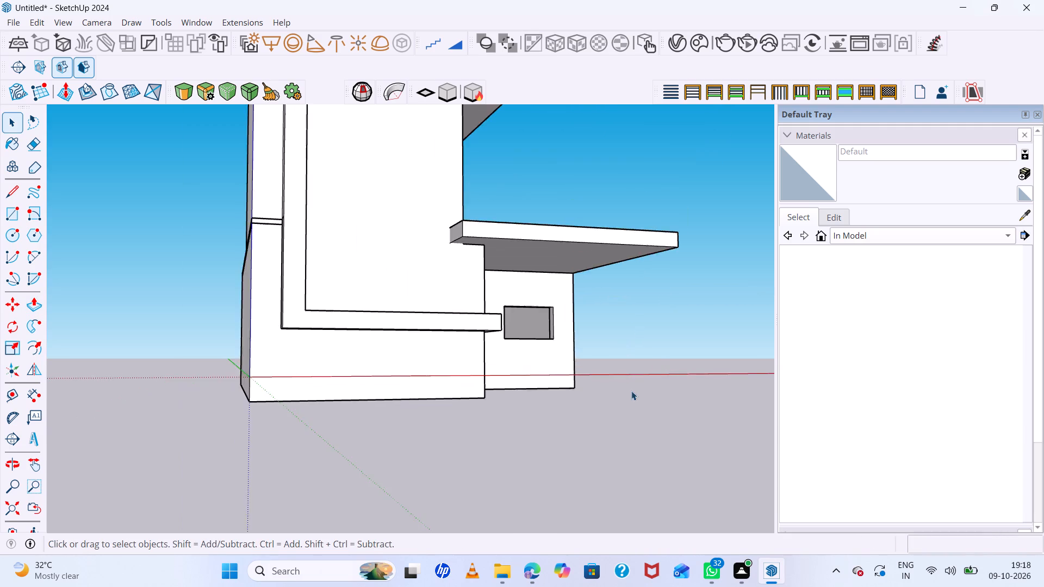
{"action": "scroll", "coordinate": [631, 391], "scroll_direction": "down", "scroll_amount": 9}
{"action": "middle_click_drag", "start_coordinate": [718, 306], "coordinate": [647, 294]}
{"action": "scroll", "coordinate": [650, 240], "scroll_direction": "up", "scroll_amount": 5}
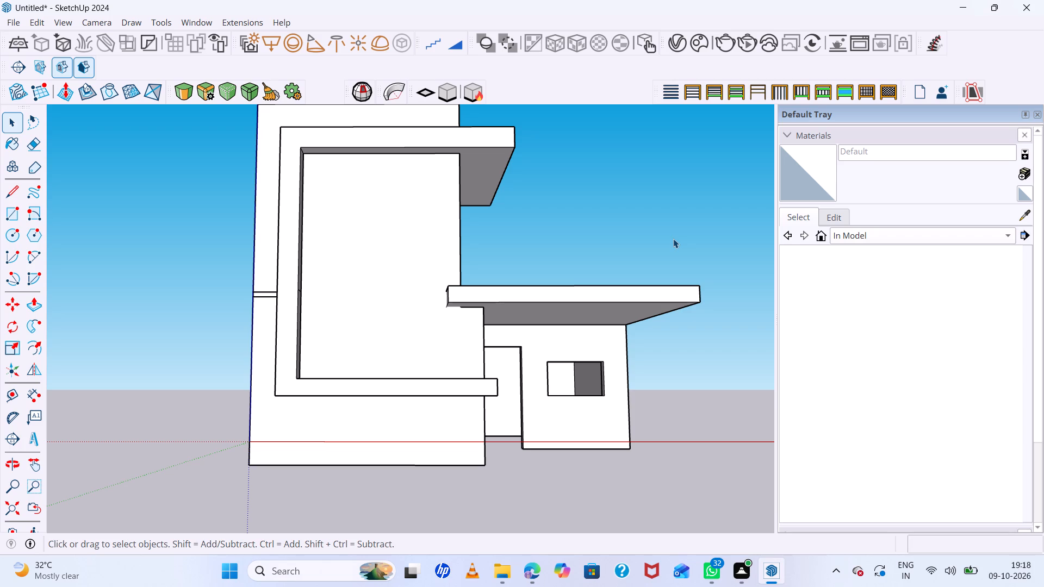
{"action": "scroll", "coordinate": [762, 296], "scroll_direction": "down", "scroll_amount": 6}
{"action": "scroll", "coordinate": [516, 285], "scroll_direction": "down", "scroll_amount": 4}
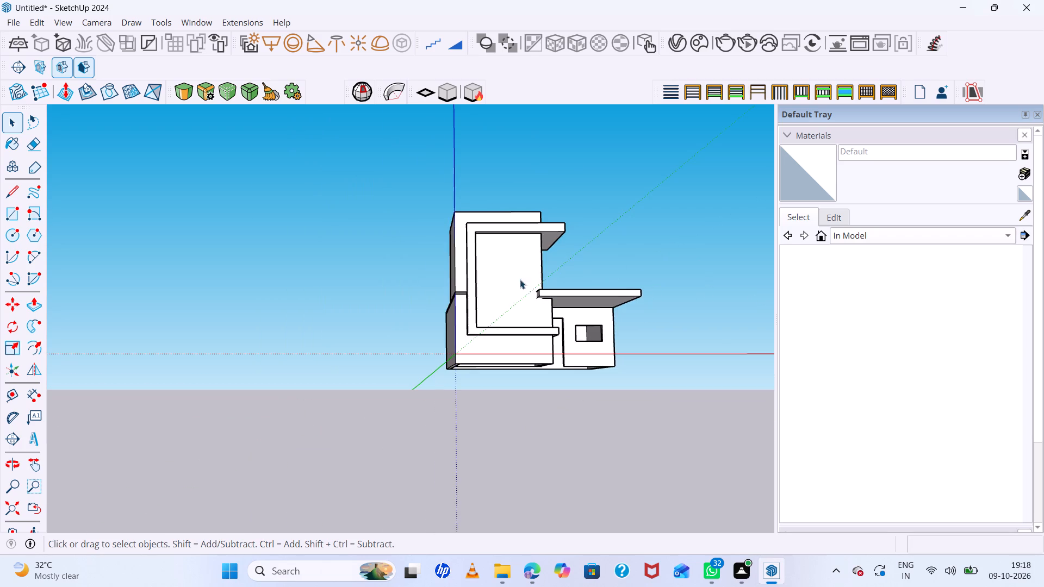
{"action": "middle_click_drag", "start_coordinate": [625, 247], "coordinate": [588, 289]}
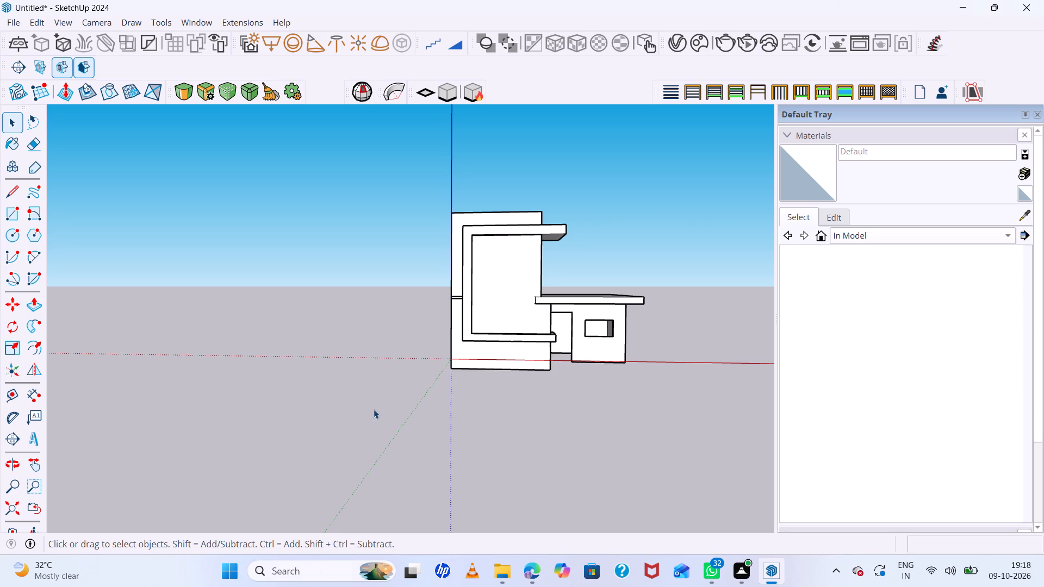
{"action": "scroll", "coordinate": [576, 296], "scroll_direction": "down", "scroll_amount": 6}
{"action": "scroll", "coordinate": [645, 262], "scroll_direction": "up", "scroll_amount": 6}
{"action": "middle_click_drag", "start_coordinate": [652, 273], "coordinate": [655, 320]}
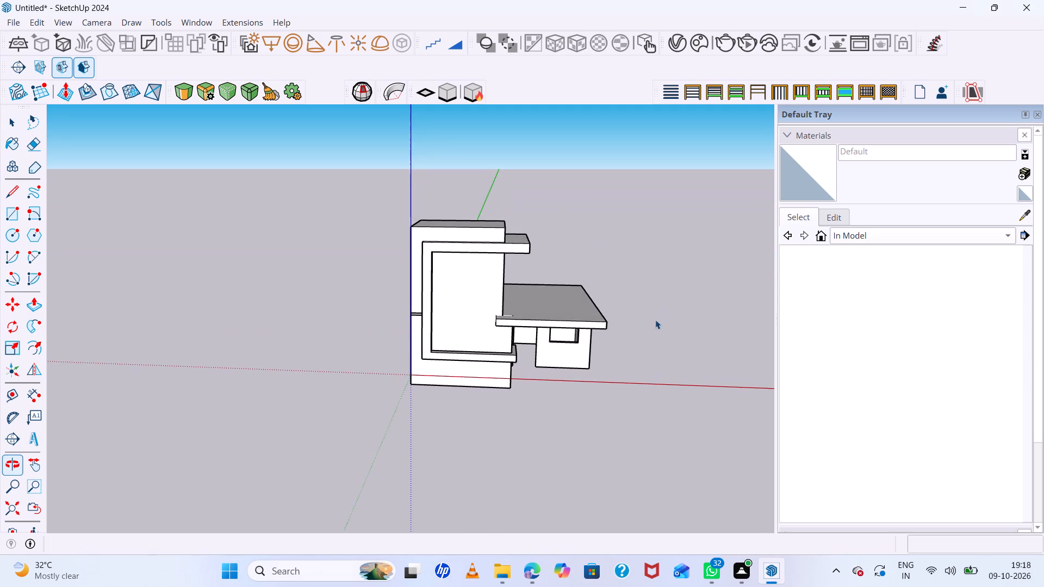
{"action": "middle_click_drag", "start_coordinate": [655, 320], "coordinate": [654, 286]}
{"action": "middle_click", "coordinate": [654, 286]}
{"action": "middle_click", "coordinate": [654, 286]}
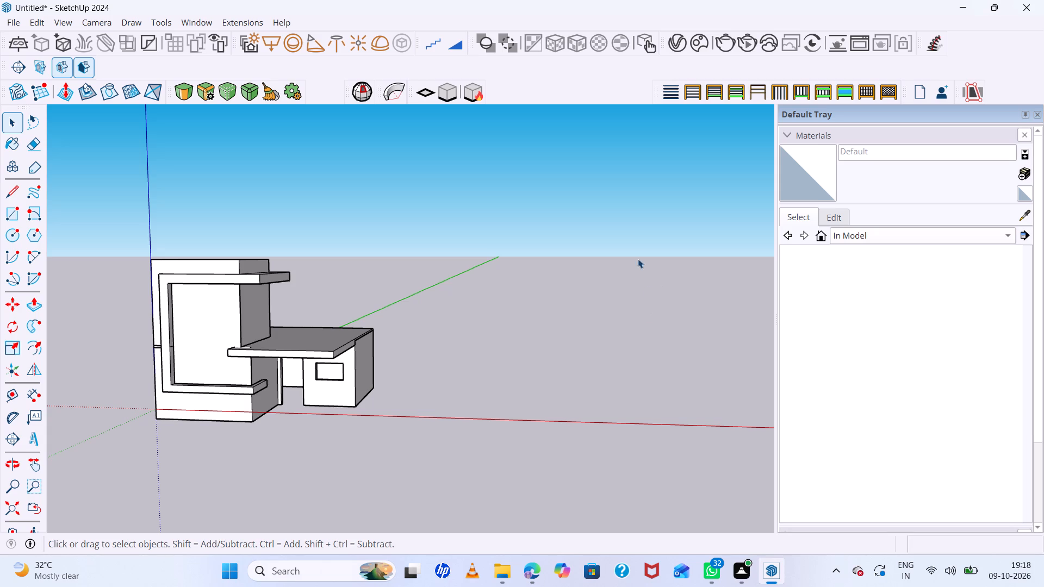
{"action": "scroll", "coordinate": [461, 288], "scroll_direction": "down", "scroll_amount": 9}
{"action": "middle_click_drag", "start_coordinate": [445, 326], "coordinate": [453, 348]}
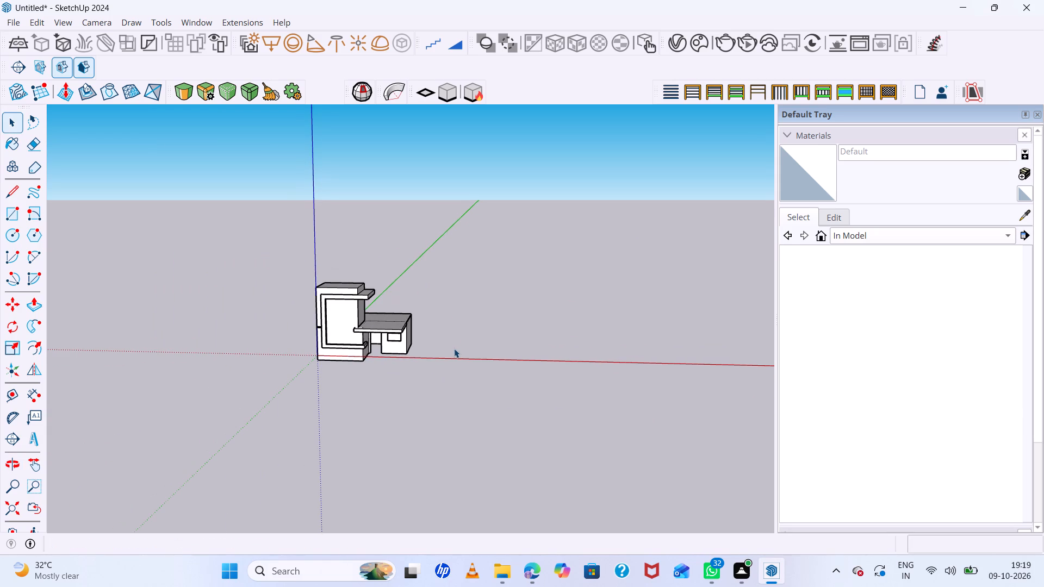
{"action": "scroll", "coordinate": [309, 317], "scroll_direction": "up", "scroll_amount": 5}
{"action": "scroll", "coordinate": [385, 302], "scroll_direction": "up", "scroll_amount": 6}
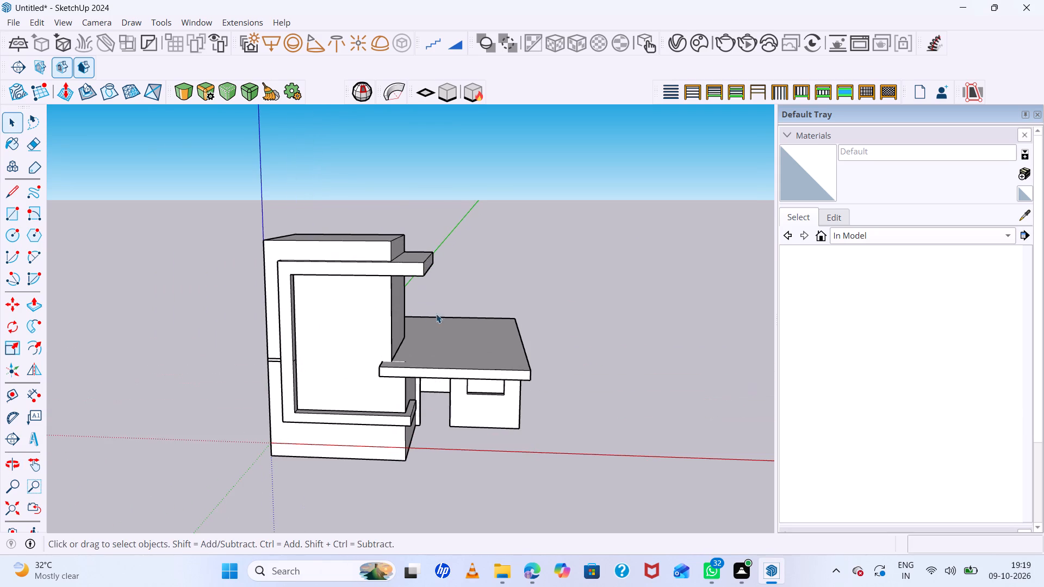
{"action": "middle_click_drag", "start_coordinate": [453, 320], "coordinate": [462, 303]}
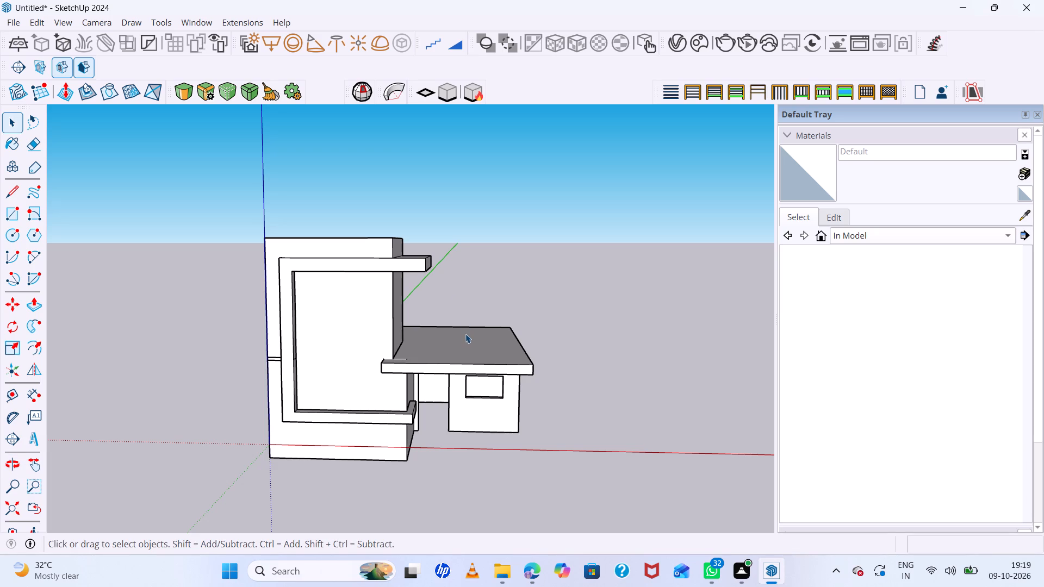
{"action": "left_click", "coordinate": [465, 334]}
{"action": "scroll", "coordinate": [465, 334], "scroll_direction": "down", "scroll_amount": 6}
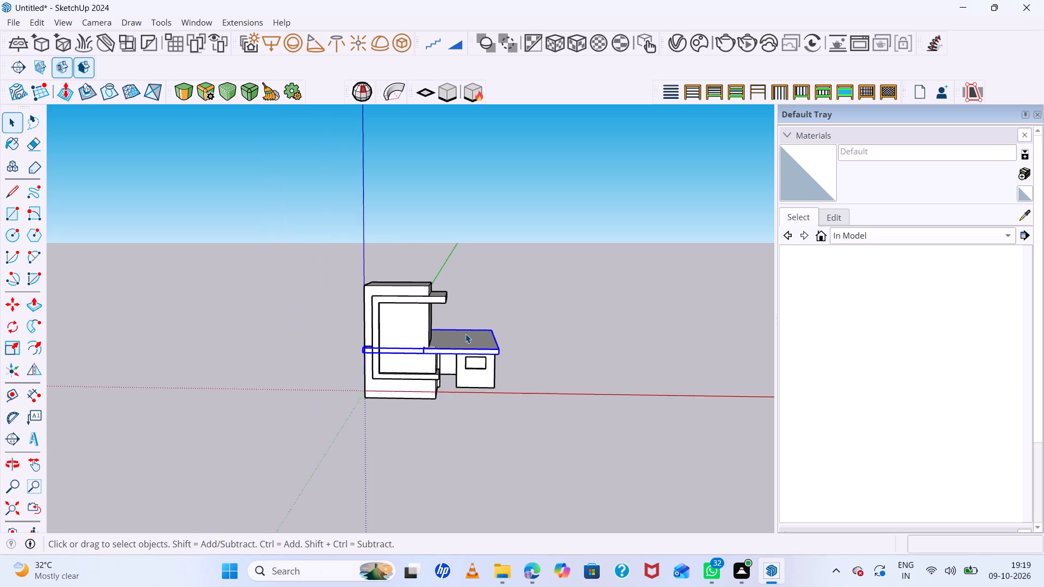
{"action": "scroll", "coordinate": [465, 334], "scroll_direction": "up", "scroll_amount": 5}
{"action": "left_click", "coordinate": [562, 329]}
{"action": "scroll", "coordinate": [407, 327], "scroll_direction": "up", "scroll_amount": 6}
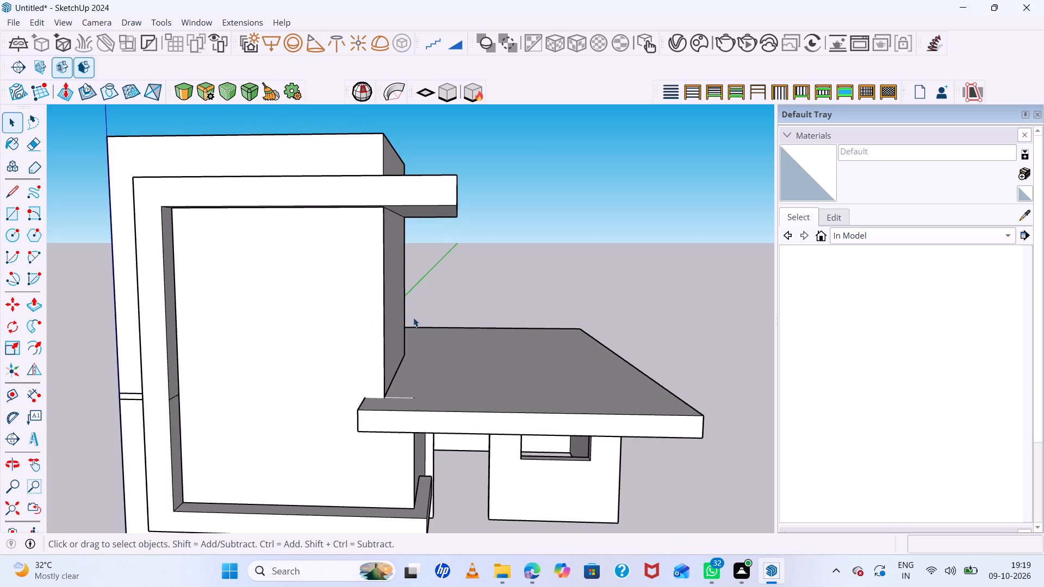
{"action": "middle_click_drag", "start_coordinate": [413, 317], "coordinate": [428, 240]}
{"action": "scroll", "coordinate": [431, 233], "scroll_direction": "up", "scroll_amount": 1}
{"action": "scroll", "coordinate": [432, 232], "scroll_direction": "down", "scroll_amount": 7}
{"action": "scroll", "coordinate": [445, 280], "scroll_direction": "down", "scroll_amount": 5}
{"action": "middle_click_drag", "start_coordinate": [478, 309], "coordinate": [369, 345]}
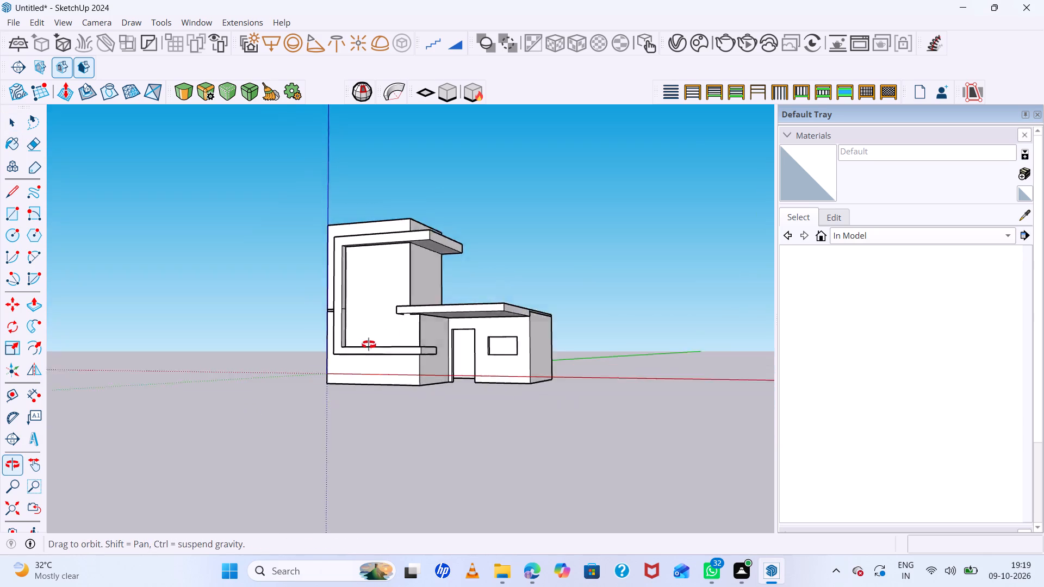
{"action": "middle_click_drag", "start_coordinate": [369, 345], "coordinate": [341, 365]}
{"action": "middle_click", "coordinate": [341, 365]}
{"action": "middle_click", "coordinate": [341, 365]}
{"action": "scroll", "coordinate": [499, 246], "scroll_direction": "up", "scroll_amount": 7}
{"action": "scroll", "coordinate": [499, 245], "scroll_direction": "down", "scroll_amount": 7}
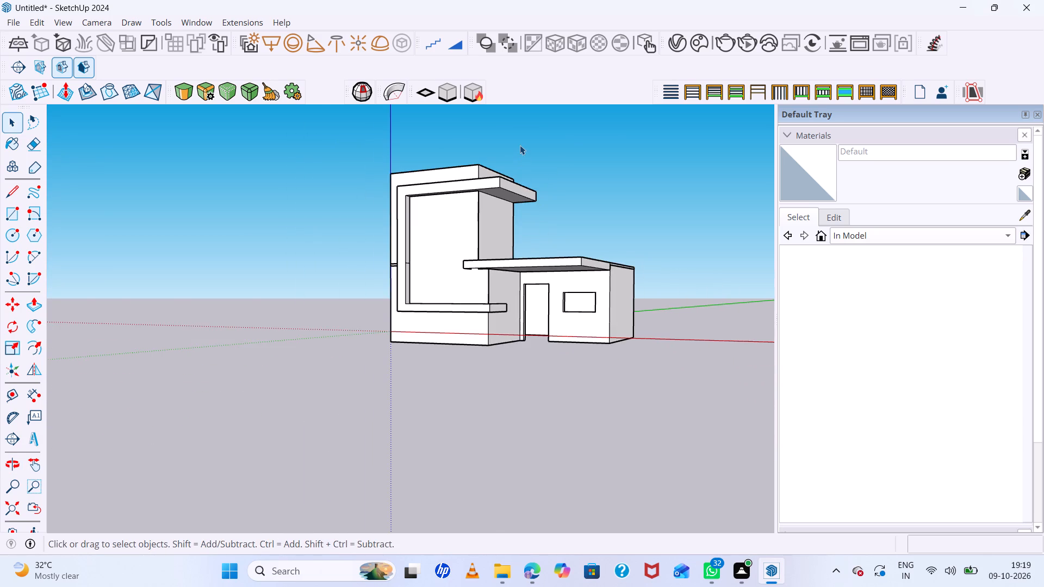
{"action": "scroll", "coordinate": [520, 145], "scroll_direction": "up", "scroll_amount": 10}
{"action": "scroll", "coordinate": [505, 192], "scroll_direction": "down", "scroll_amount": 6}
{"action": "middle_click_drag", "start_coordinate": [502, 335], "coordinate": [620, 433]}
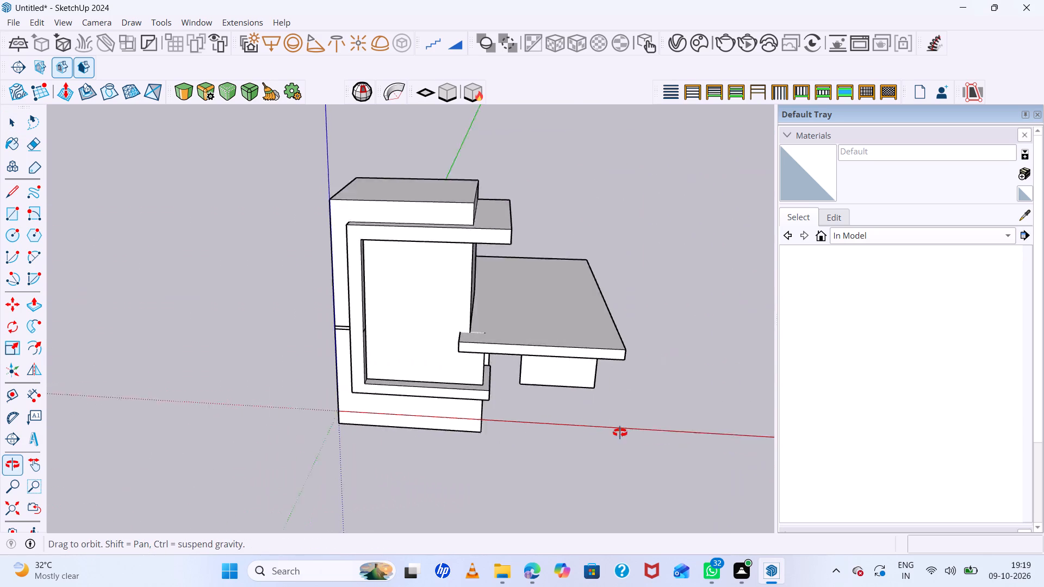
{"action": "middle_click_drag", "start_coordinate": [620, 433], "coordinate": [631, 276]}
{"action": "middle_click", "coordinate": [631, 276]}
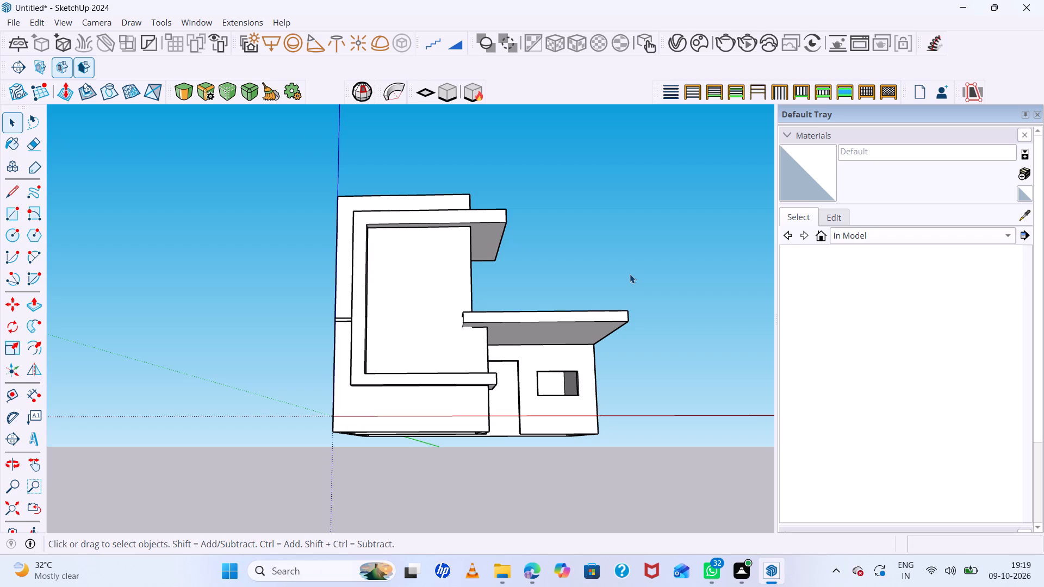
{"action": "scroll", "coordinate": [548, 238], "scroll_direction": "down", "scroll_amount": 5}
{"action": "middle_click_drag", "start_coordinate": [613, 266], "coordinate": [579, 375]}
{"action": "scroll", "coordinate": [535, 234], "scroll_direction": "up", "scroll_amount": 6}
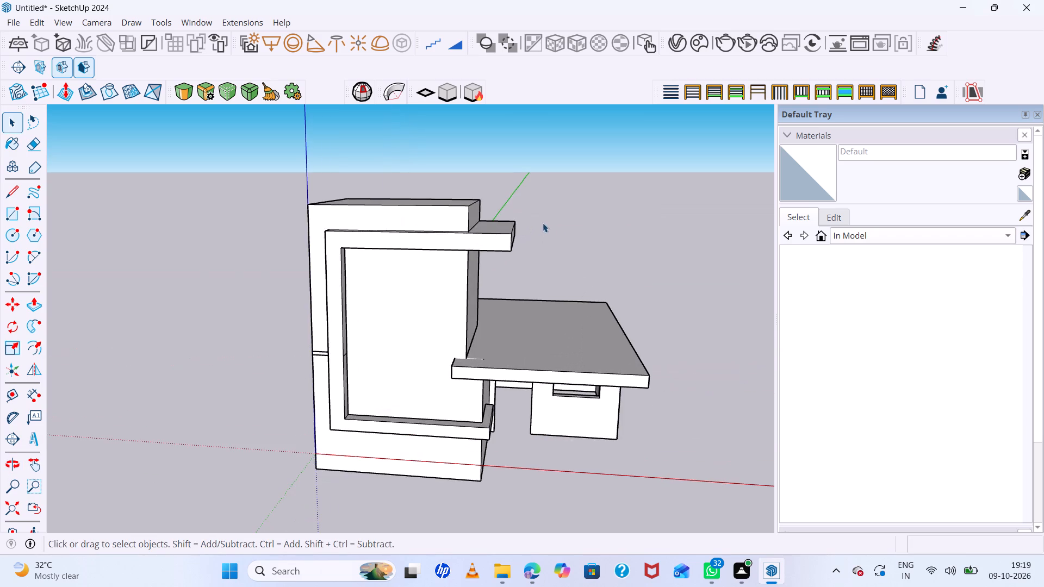
{"action": "middle_click_drag", "start_coordinate": [655, 275], "coordinate": [630, 213]}
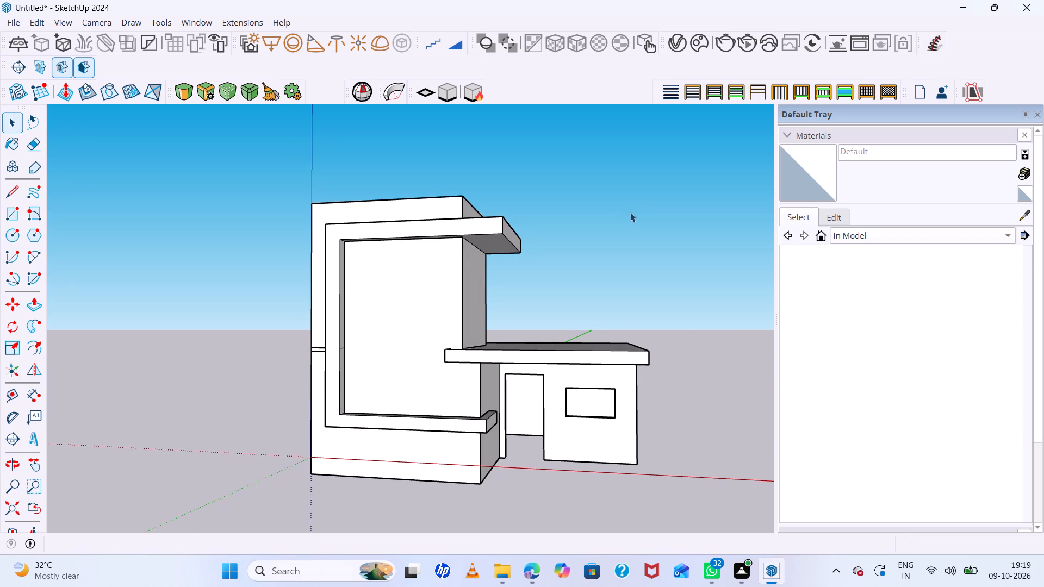
{"action": "middle_click_drag", "start_coordinate": [477, 339], "coordinate": [497, 395]}
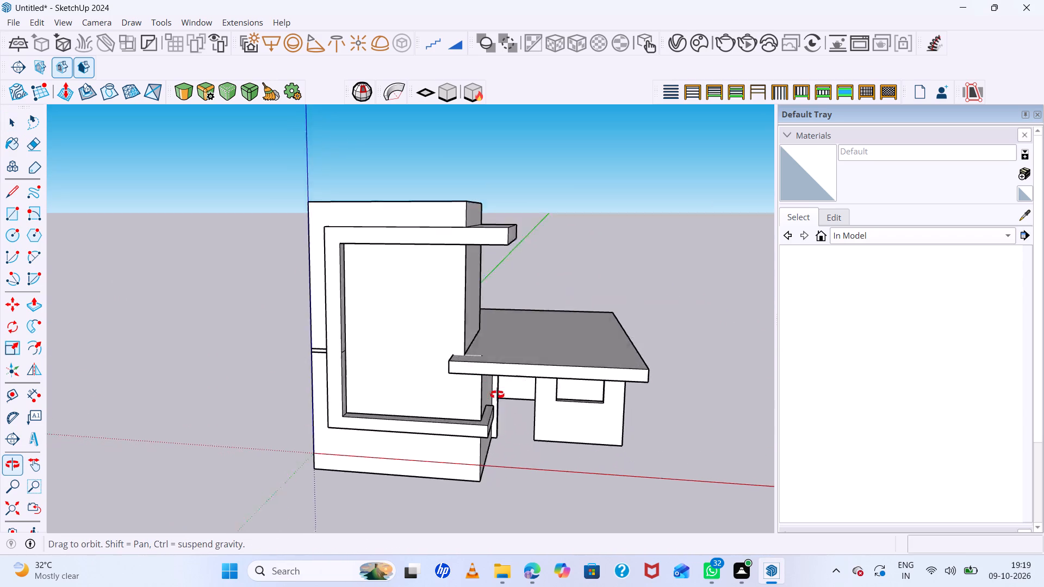
{"action": "middle_click_drag", "start_coordinate": [497, 395], "coordinate": [519, 469]}
{"action": "middle_click", "coordinate": [519, 469]}
Draw a full-height rectangle about 6' 5" by 16' 1" on the recessed panel, between the facade band's upper and lower arms.
{"action": "scroll", "coordinate": [410, 293], "scroll_direction": "up", "scroll_amount": 6}
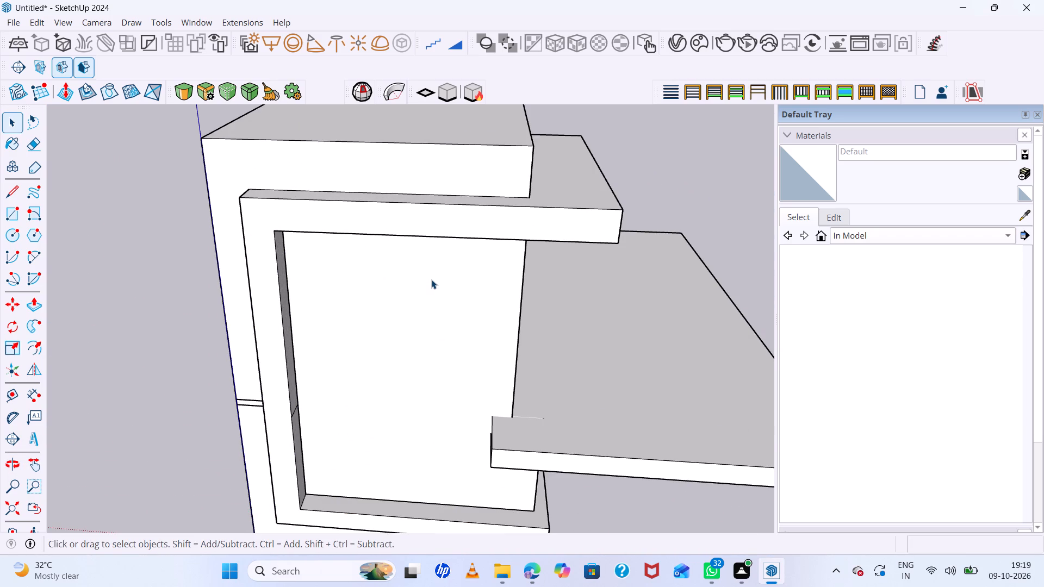
{"action": "middle_click_drag", "start_coordinate": [453, 304], "coordinate": [469, 104]}
{"action": "scroll", "coordinate": [370, 193], "scroll_direction": "up", "scroll_amount": 4}
{"action": "key", "text": "r"}
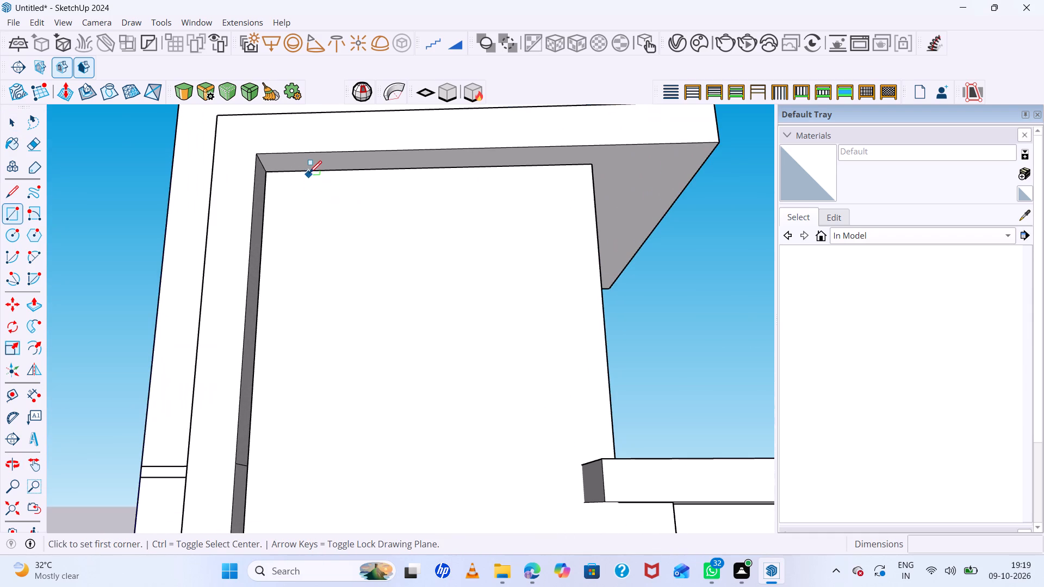
{"action": "left_click", "coordinate": [309, 172]}
{"action": "scroll", "coordinate": [481, 226], "scroll_direction": "down", "scroll_amount": 6}
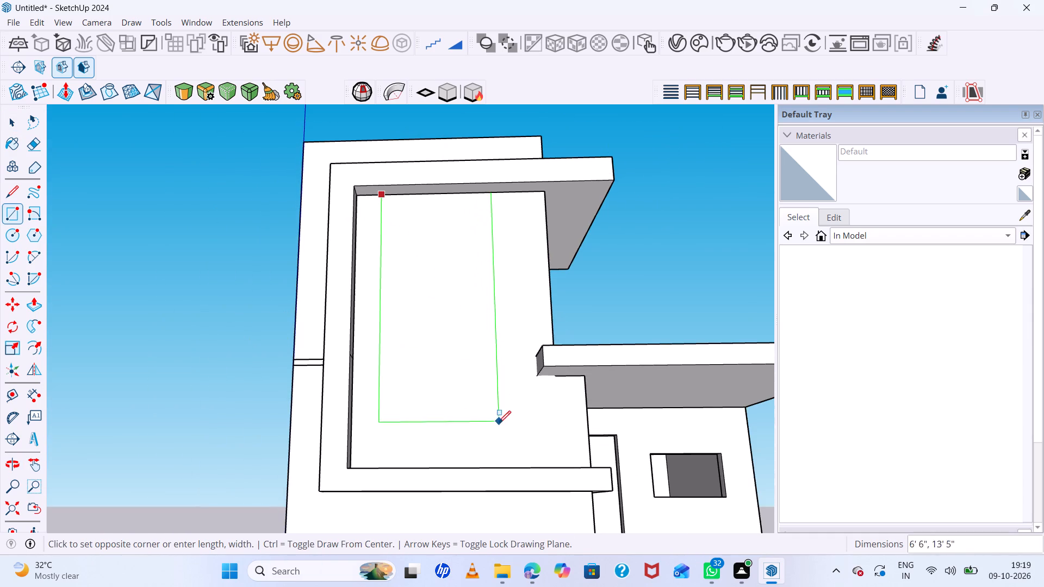
{"action": "middle_click_drag", "start_coordinate": [501, 461], "coordinate": [502, 530]}
{"action": "middle_click", "coordinate": [502, 530]}
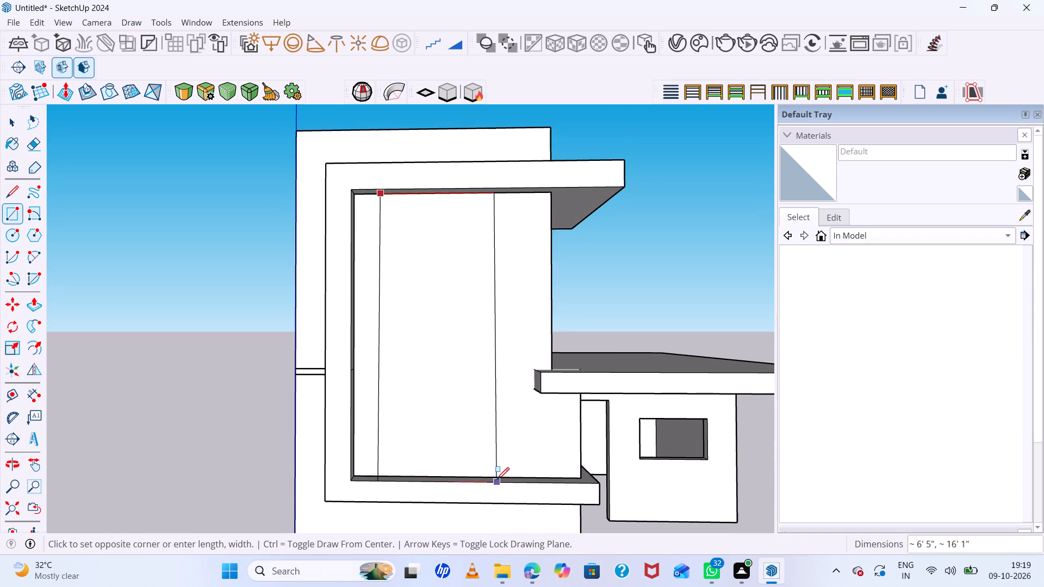
{"action": "double_click", "coordinate": [502, 477]}
{"action": "scroll", "coordinate": [419, 328], "scroll_direction": "down", "scroll_amount": 2}
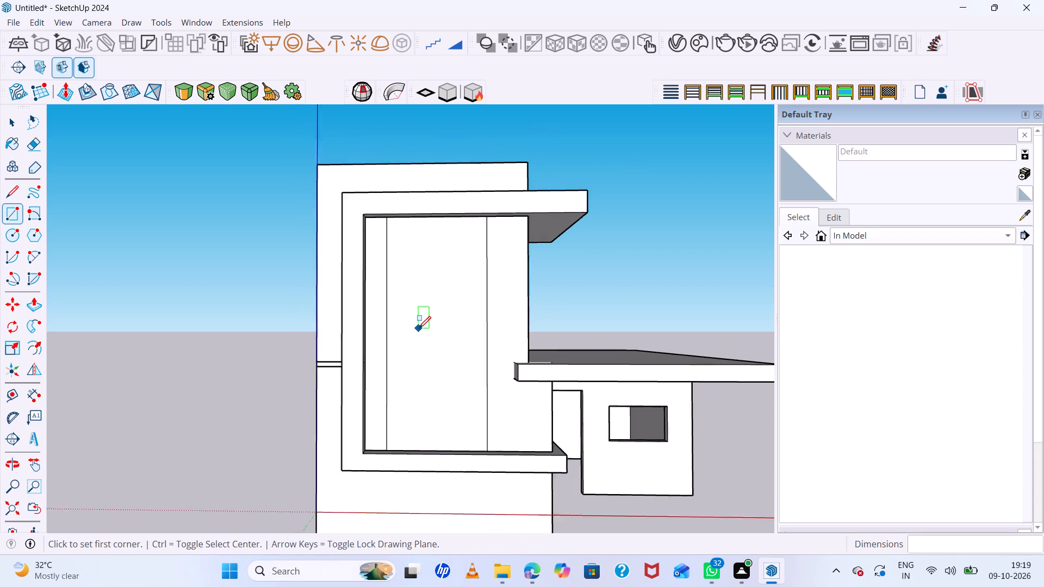
{"action": "scroll", "coordinate": [419, 328], "scroll_direction": "down", "scroll_amount": 2}
{"action": "middle_click_drag", "start_coordinate": [443, 341], "coordinate": [405, 348]}
{"action": "middle_click", "coordinate": [405, 348]}
Push the full-height rectangle on the recessed panel inward by 1".
{"action": "key", "text": "space"}
{"action": "left_click", "coordinate": [426, 299]}
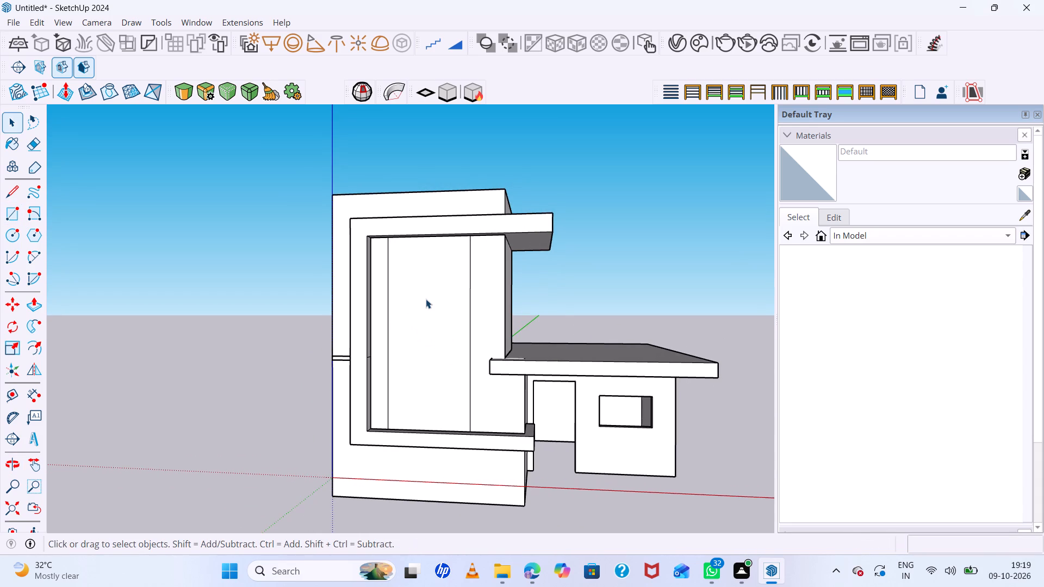
{"action": "scroll", "coordinate": [434, 302], "scroll_direction": "up", "scroll_amount": 4}
{"action": "key", "text": "p"}
{"action": "left_click", "coordinate": [434, 302]}
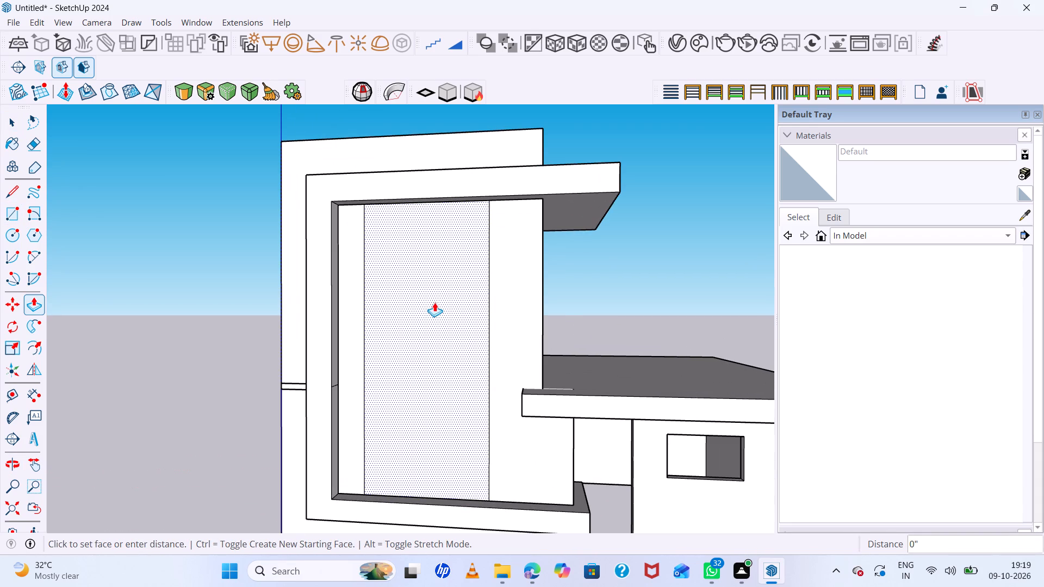
{"action": "middle_click_drag", "start_coordinate": [443, 305], "coordinate": [443, 305]}
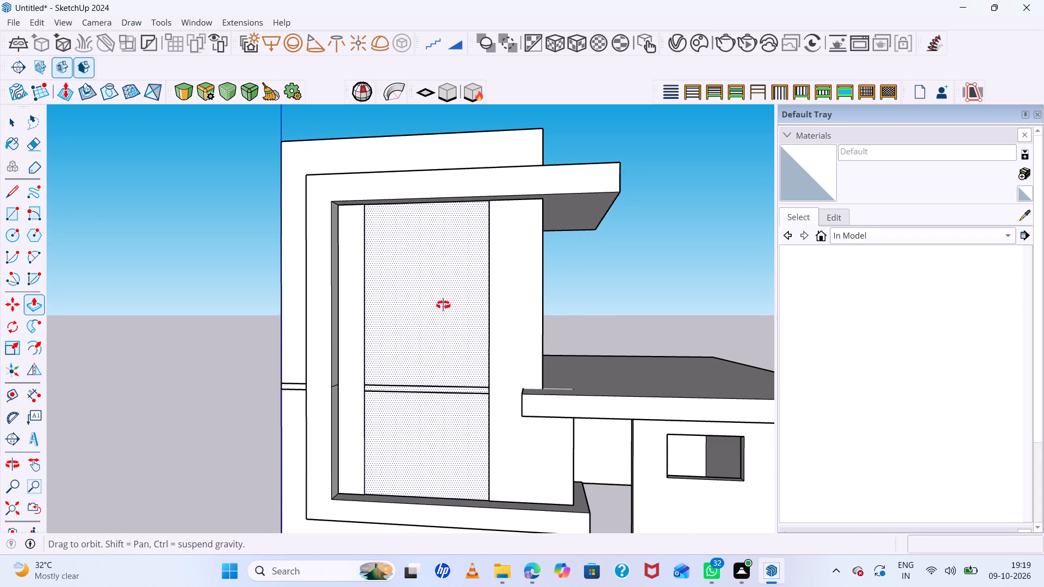
{"action": "middle_click_drag", "start_coordinate": [443, 305], "coordinate": [388, 358]}
{"action": "left_click", "coordinate": [428, 316]}
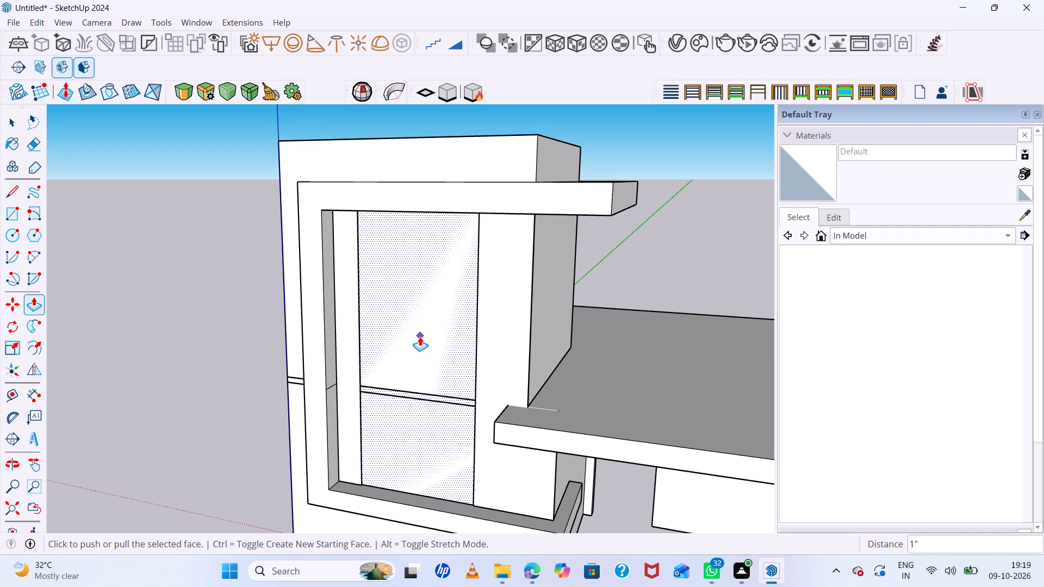
Undo the 1" inward push and pull the full-height rectangle outward by 4" from the recessed panel instead.
{"action": "key", "text": "ctrl+z"}
{"action": "left_click", "coordinate": [422, 335]}
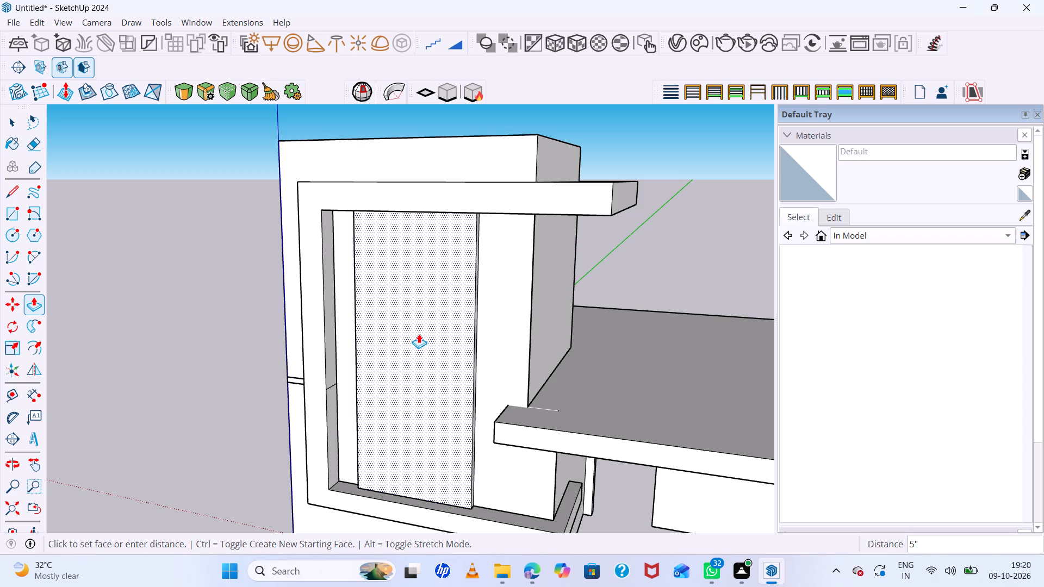
{"action": "key", "text": "4"}
{"action": "key", "text": "Return"}
{"action": "key", "text": "space"}
{"action": "left_click", "coordinate": [425, 334]}
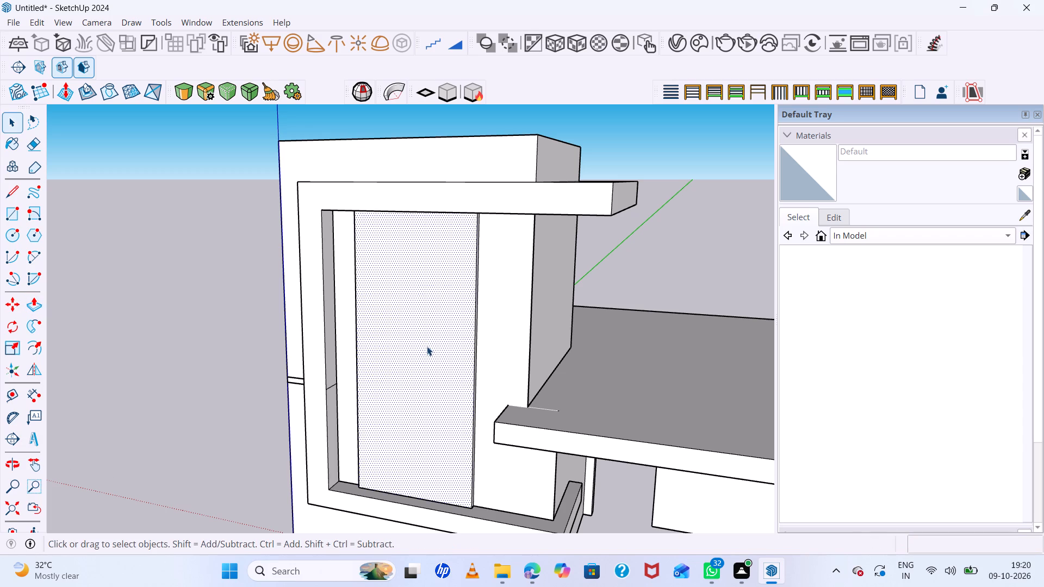
Pull the front face of the projecting full-height panel outward by a further 3".
{"action": "scroll", "coordinate": [427, 351], "scroll_direction": "down", "scroll_amount": 5}
{"action": "middle_click_drag", "start_coordinate": [499, 405], "coordinate": [526, 419]}
{"action": "middle_click", "coordinate": [526, 419]}
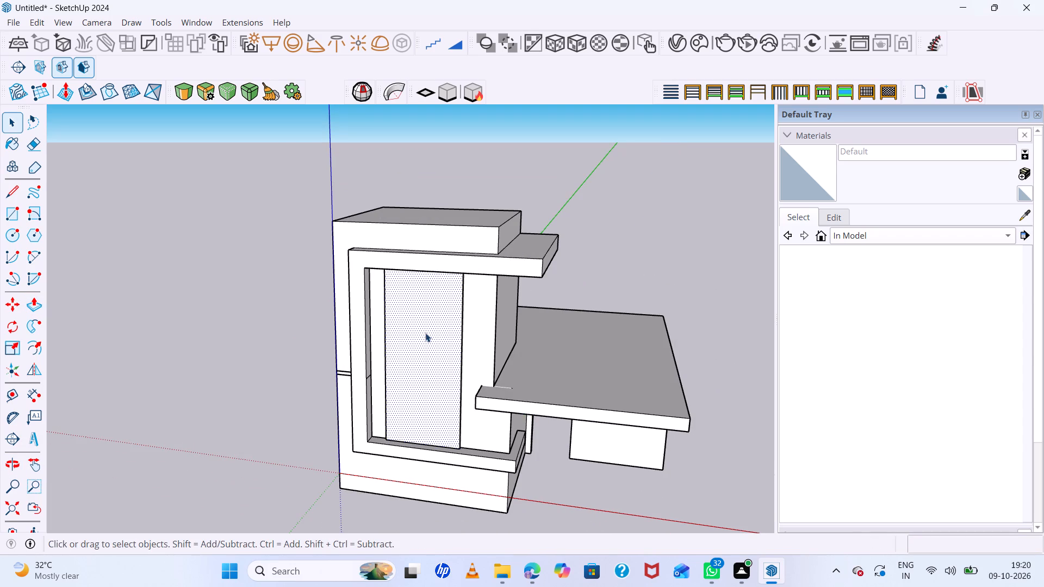
{"action": "scroll", "coordinate": [430, 332], "scroll_direction": "up", "scroll_amount": 2}
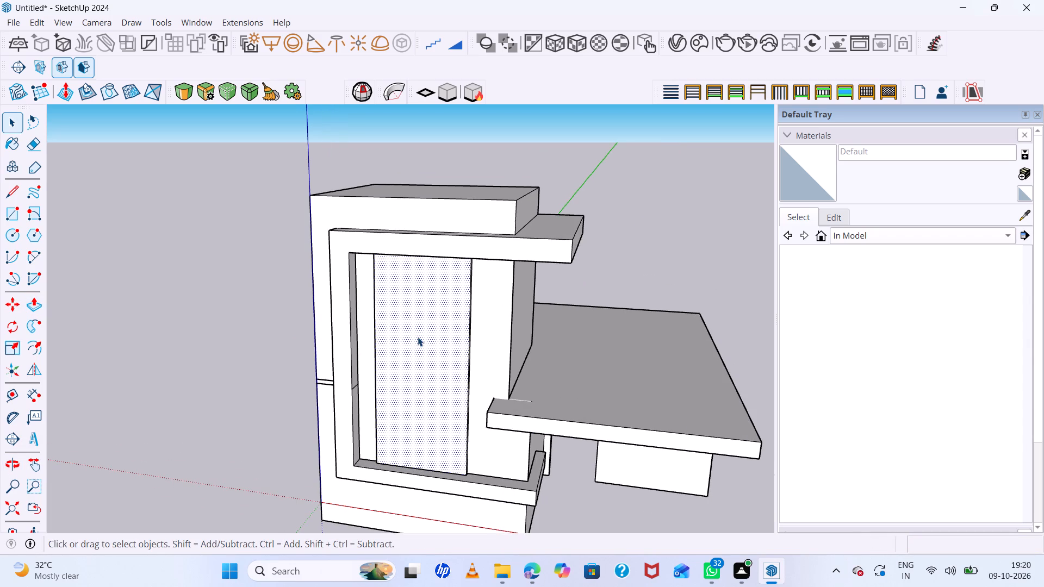
{"action": "key", "text": "p"}
{"action": "triple_click", "coordinate": [418, 337]}
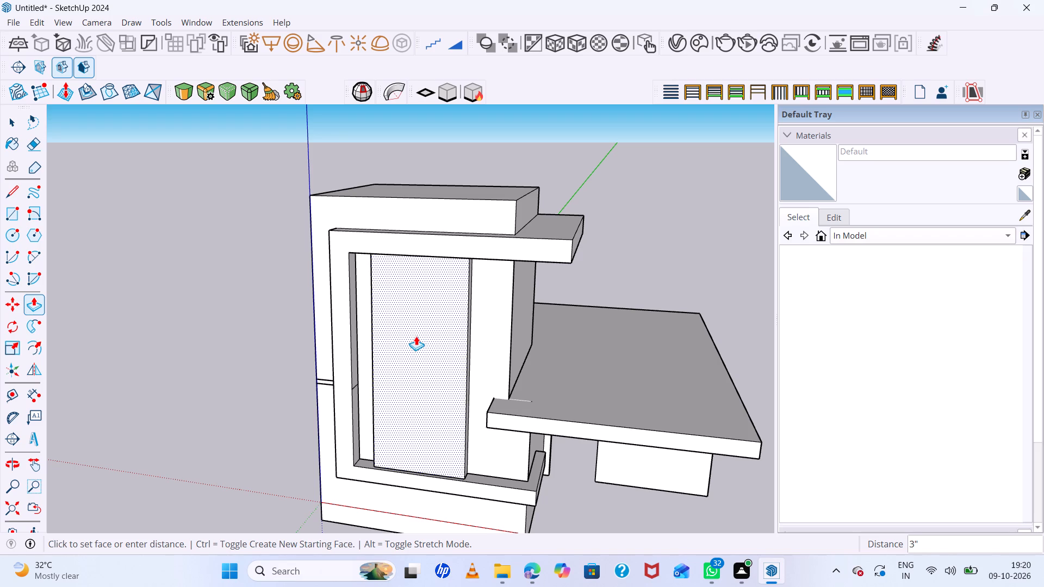
{"action": "left_click", "coordinate": [416, 336]}
Adjust the depth of the projecting full-height panel with another 4" Push/Pull on its front face.
{"action": "scroll", "coordinate": [416, 347], "scroll_direction": "down", "scroll_amount": 5}
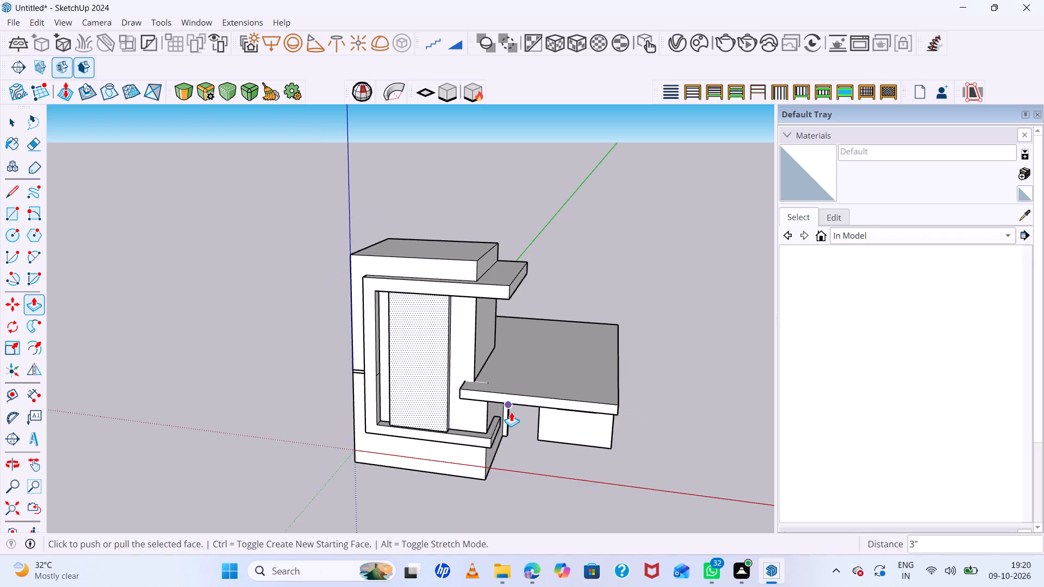
{"action": "middle_click_drag", "start_coordinate": [512, 408], "coordinate": [506, 331]}
{"action": "middle_click_drag", "start_coordinate": [289, 279], "coordinate": [212, 280]}
{"action": "middle_click", "coordinate": [212, 280]}
{"action": "scroll", "coordinate": [430, 308], "scroll_direction": "up", "scroll_amount": 10}
{"action": "middle_click_drag", "start_coordinate": [506, 329], "coordinate": [452, 329]}
{"action": "middle_click", "coordinate": [452, 329]}
{"action": "left_click", "coordinate": [412, 331]}
{"action": "left_click", "coordinate": [418, 331]}
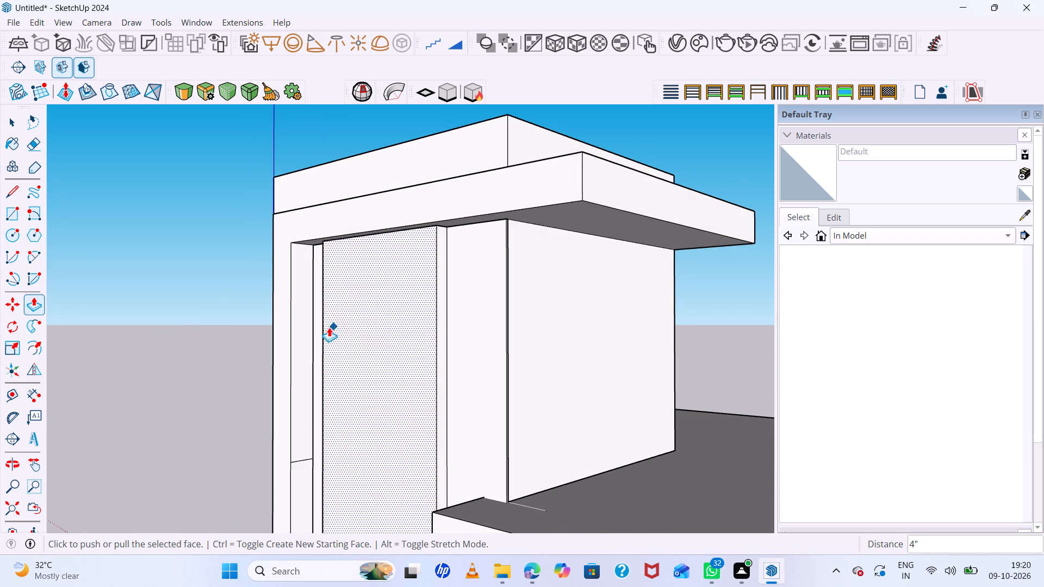
{"action": "scroll", "coordinate": [329, 327], "scroll_direction": "down", "scroll_amount": 11}
{"action": "middle_click_drag", "start_coordinate": [392, 392], "coordinate": [470, 477]}
{"action": "key", "text": "space"}
{"action": "left_click", "coordinate": [472, 476]}
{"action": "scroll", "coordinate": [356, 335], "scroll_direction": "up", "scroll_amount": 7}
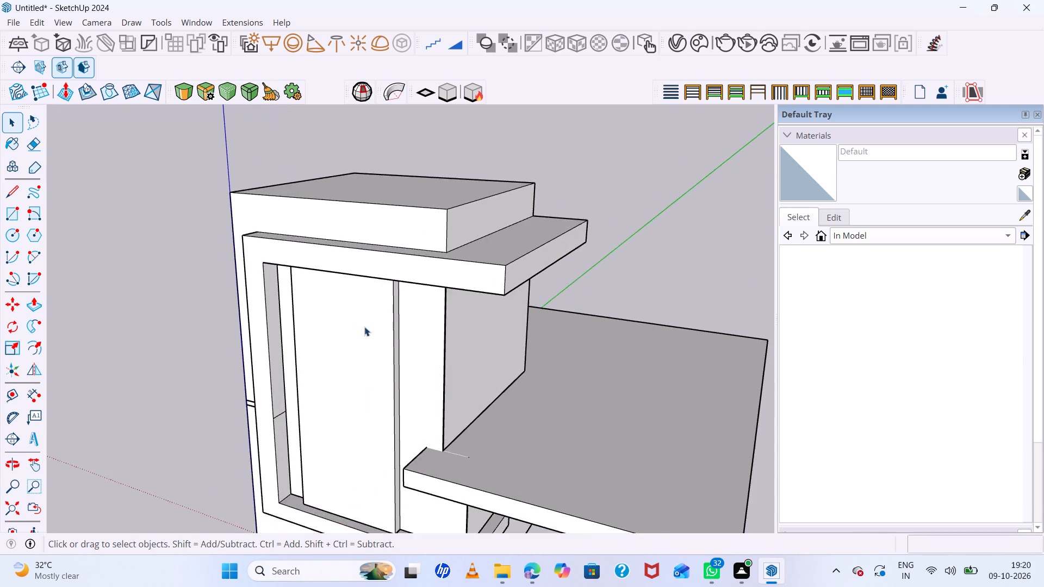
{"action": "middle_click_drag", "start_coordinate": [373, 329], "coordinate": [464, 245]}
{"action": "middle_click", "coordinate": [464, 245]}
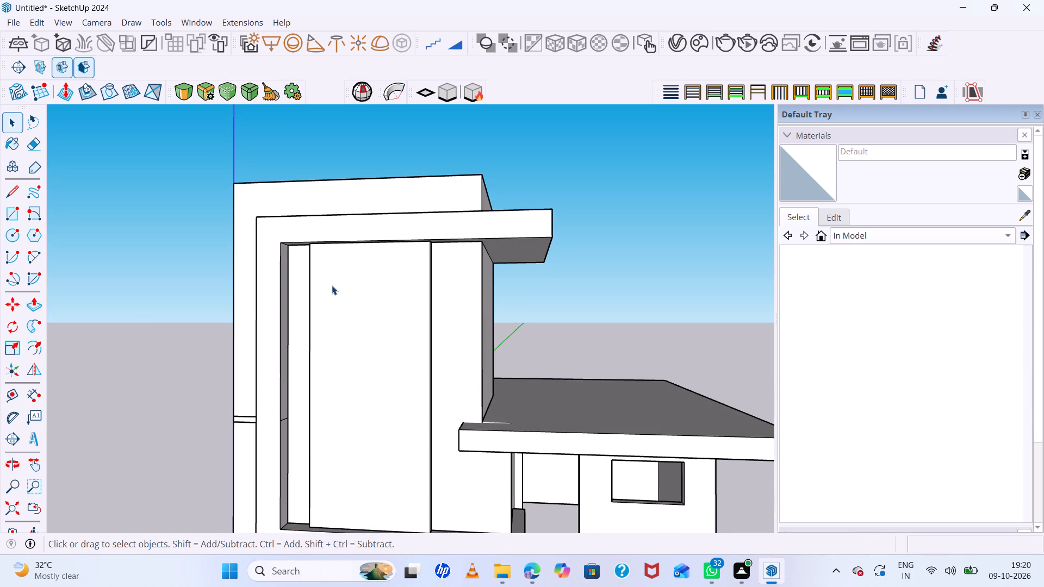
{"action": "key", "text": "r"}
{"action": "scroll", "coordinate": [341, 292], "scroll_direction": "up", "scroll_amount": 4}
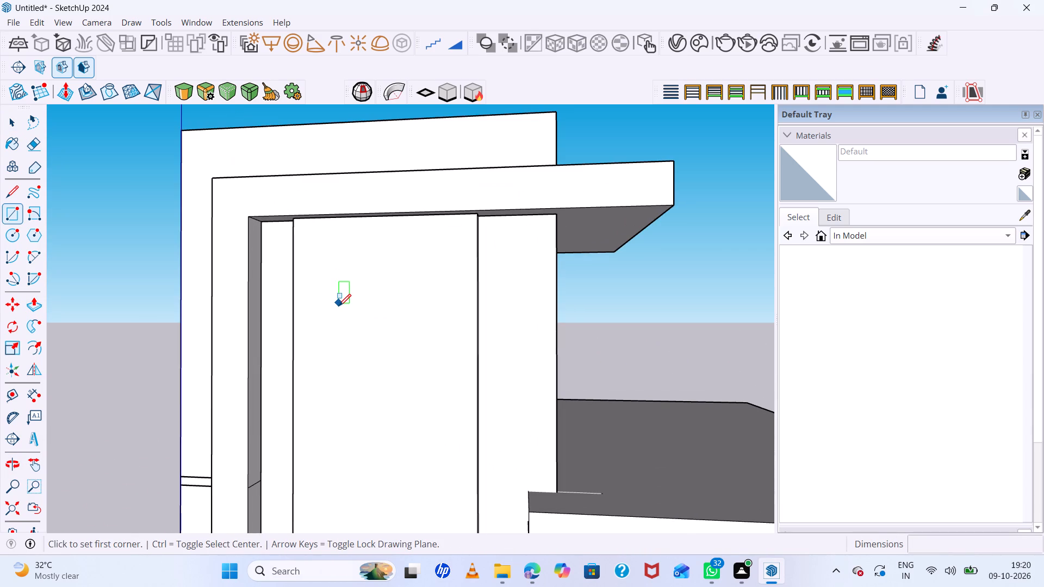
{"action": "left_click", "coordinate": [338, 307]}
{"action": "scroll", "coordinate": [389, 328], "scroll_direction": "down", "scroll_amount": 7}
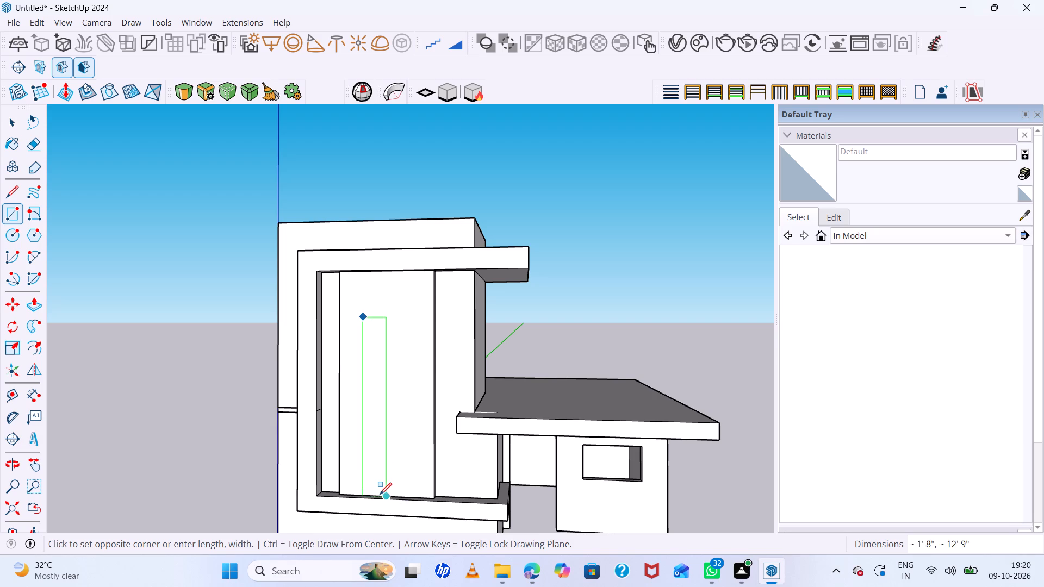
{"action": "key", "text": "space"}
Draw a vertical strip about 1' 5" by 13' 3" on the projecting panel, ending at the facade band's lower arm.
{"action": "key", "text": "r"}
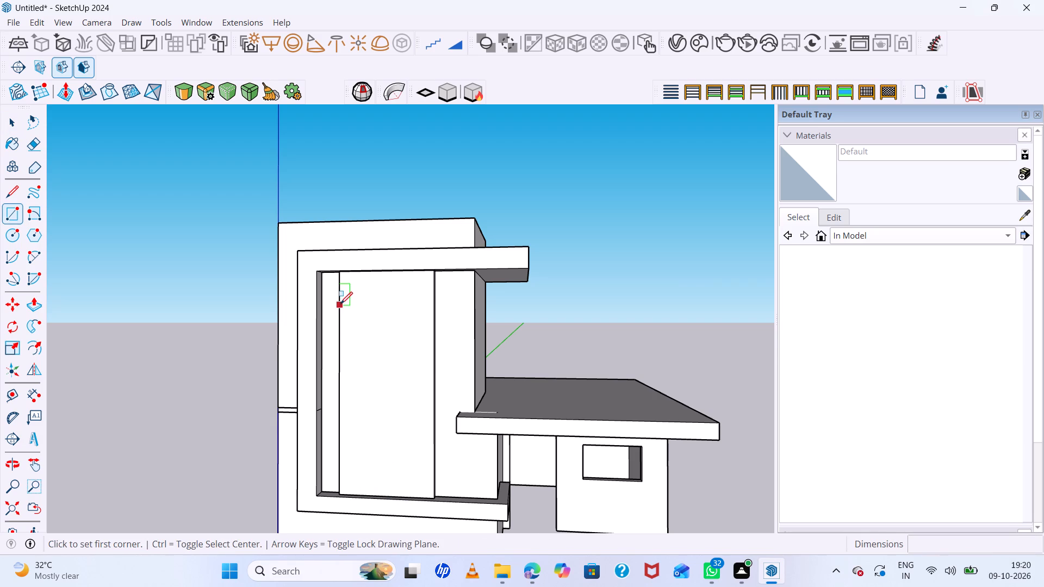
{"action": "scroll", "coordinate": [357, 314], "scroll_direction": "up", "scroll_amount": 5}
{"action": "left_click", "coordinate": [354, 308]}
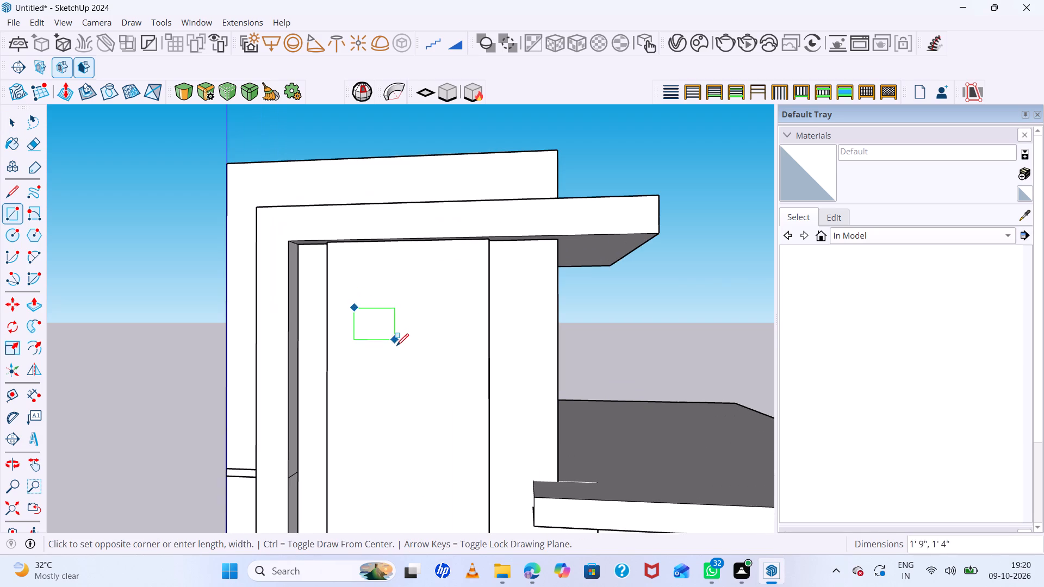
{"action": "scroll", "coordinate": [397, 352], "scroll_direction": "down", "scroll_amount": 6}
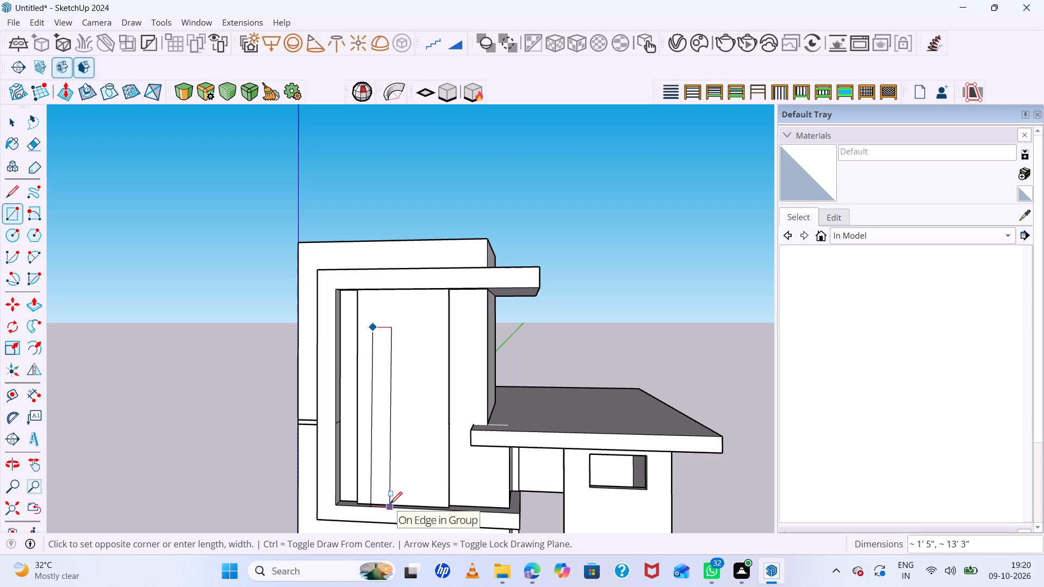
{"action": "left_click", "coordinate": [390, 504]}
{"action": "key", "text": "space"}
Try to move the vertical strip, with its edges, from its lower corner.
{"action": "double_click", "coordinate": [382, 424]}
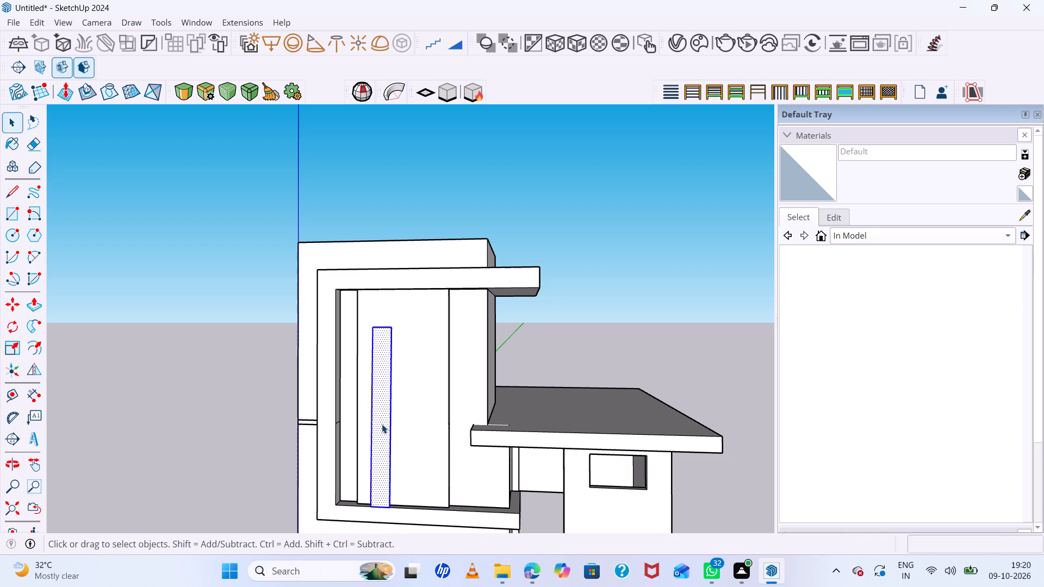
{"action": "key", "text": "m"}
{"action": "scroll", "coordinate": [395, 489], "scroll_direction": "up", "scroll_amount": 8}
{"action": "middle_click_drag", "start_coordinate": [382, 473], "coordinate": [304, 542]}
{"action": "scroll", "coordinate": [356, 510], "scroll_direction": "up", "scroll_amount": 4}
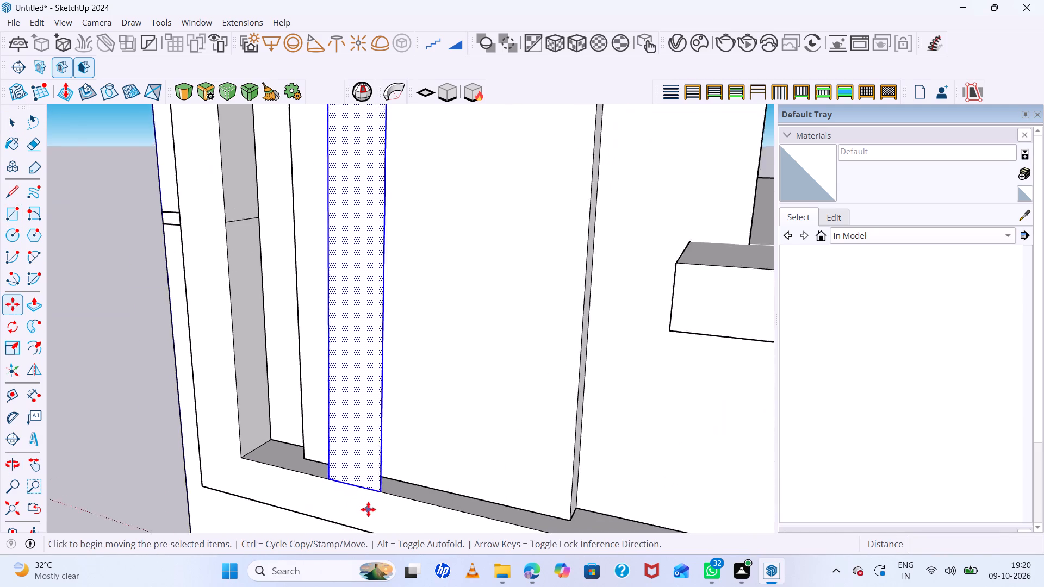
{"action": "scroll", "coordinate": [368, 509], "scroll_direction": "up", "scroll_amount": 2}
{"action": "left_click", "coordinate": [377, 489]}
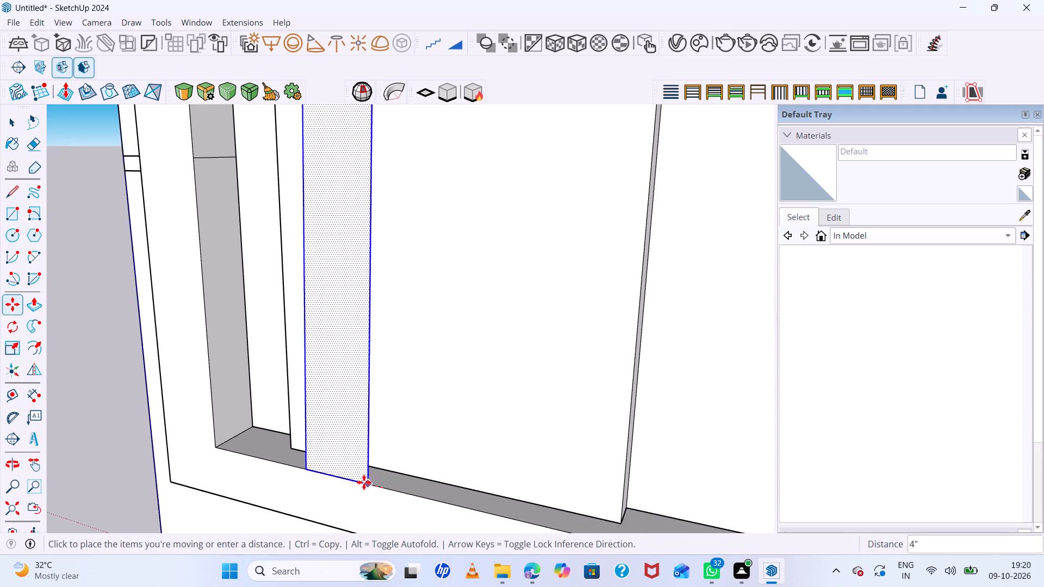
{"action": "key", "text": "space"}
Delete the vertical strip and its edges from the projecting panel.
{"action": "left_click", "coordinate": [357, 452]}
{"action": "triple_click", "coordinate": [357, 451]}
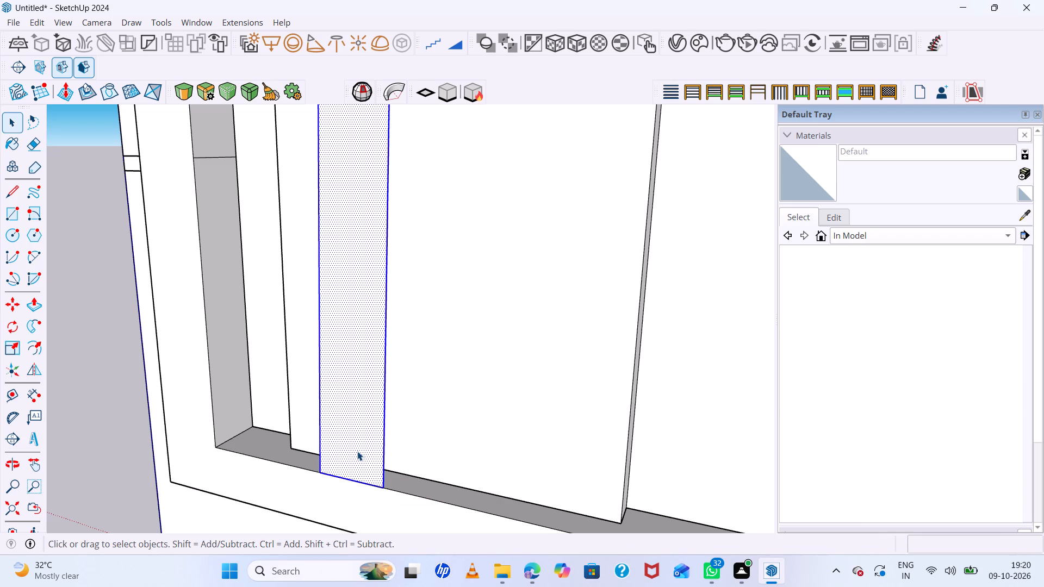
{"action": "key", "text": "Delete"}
Draw a narrower vertical strip about 12' 4" tall on the projecting panel, ending on the panel's bottom edge.
{"action": "scroll", "coordinate": [357, 444], "scroll_direction": "down", "scroll_amount": 5}
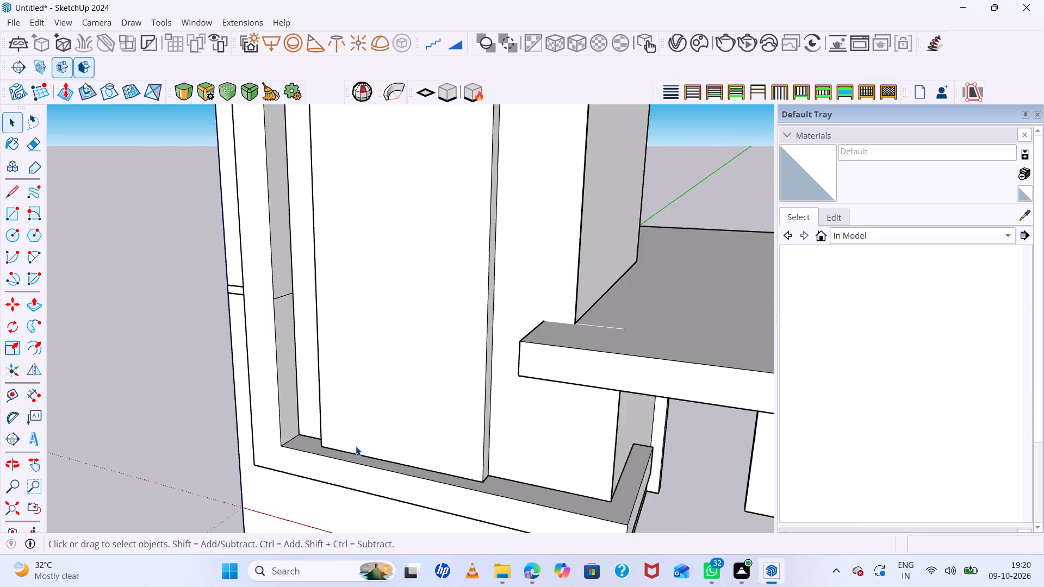
{"action": "scroll", "coordinate": [356, 446], "scroll_direction": "down", "scroll_amount": 8}
{"action": "middle_click_drag", "start_coordinate": [413, 239], "coordinate": [432, 95]}
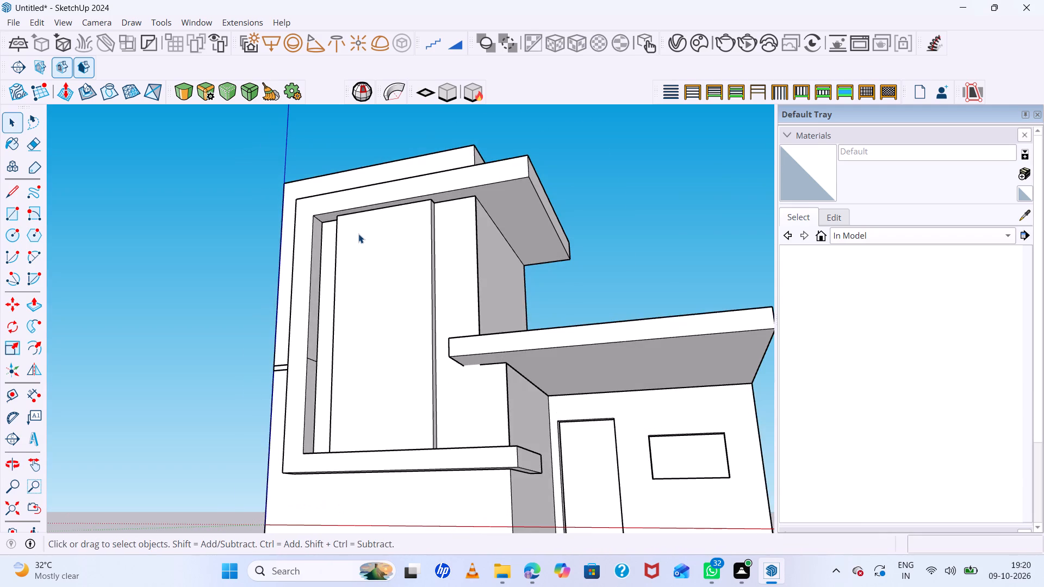
{"action": "scroll", "coordinate": [357, 236], "scroll_direction": "up", "scroll_amount": 6}
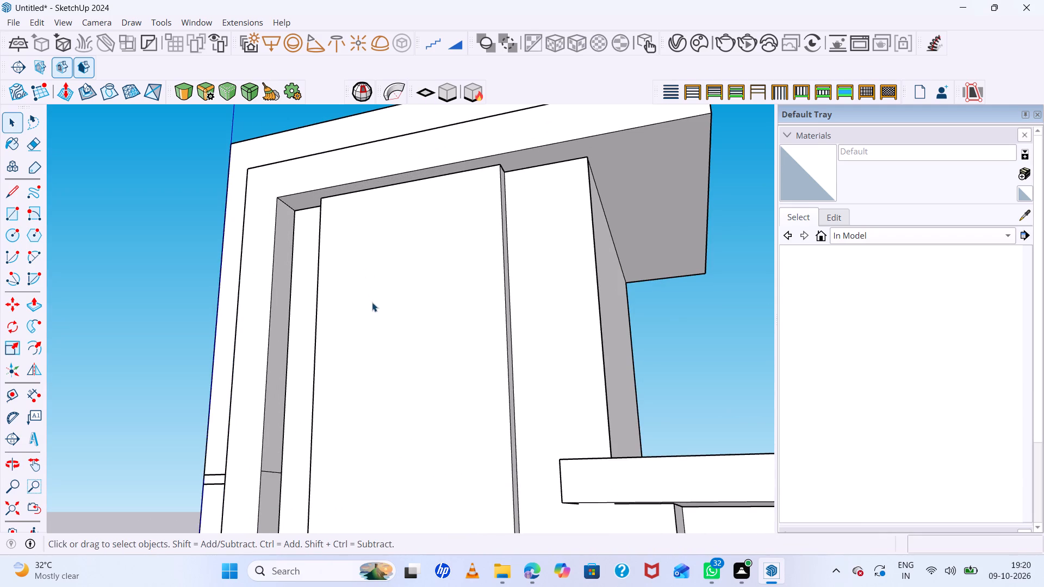
{"action": "key", "text": "r"}
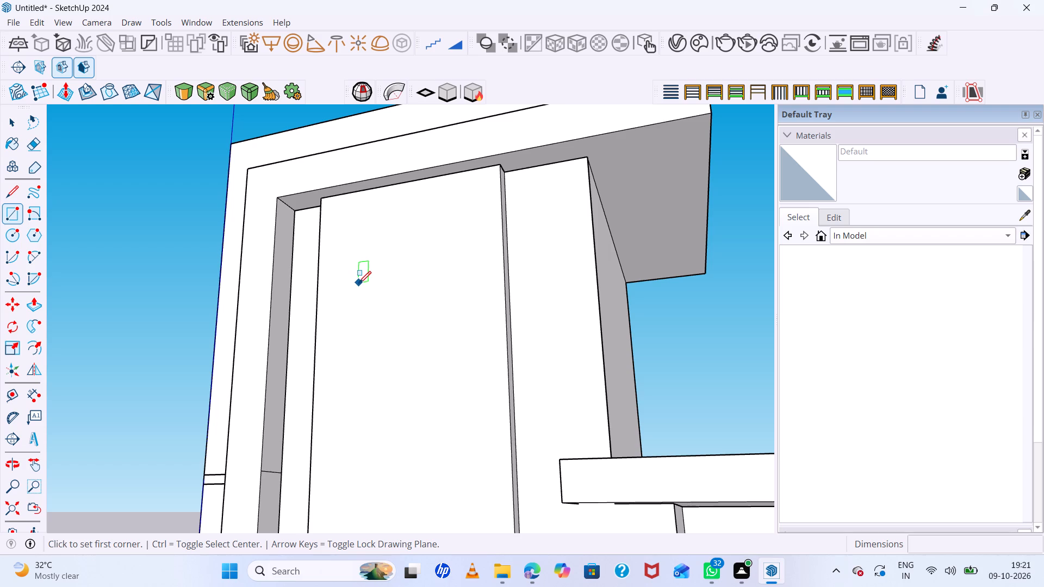
{"action": "left_click", "coordinate": [361, 287]}
{"action": "scroll", "coordinate": [386, 311], "scroll_direction": "down", "scroll_amount": 7}
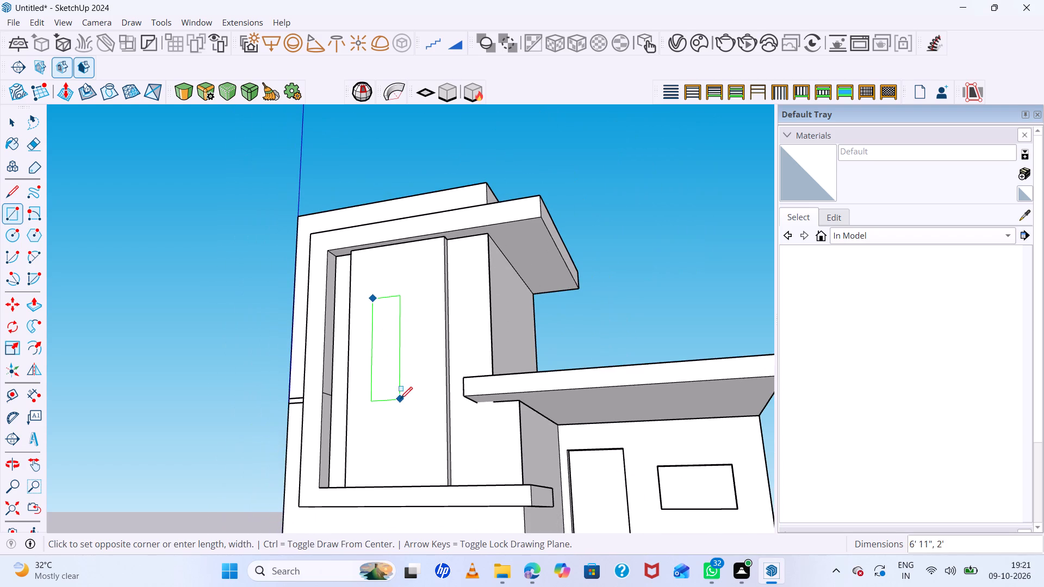
{"action": "middle_click_drag", "start_coordinate": [394, 432], "coordinate": [374, 502]}
{"action": "scroll", "coordinate": [375, 492], "scroll_direction": "up", "scroll_amount": 11}
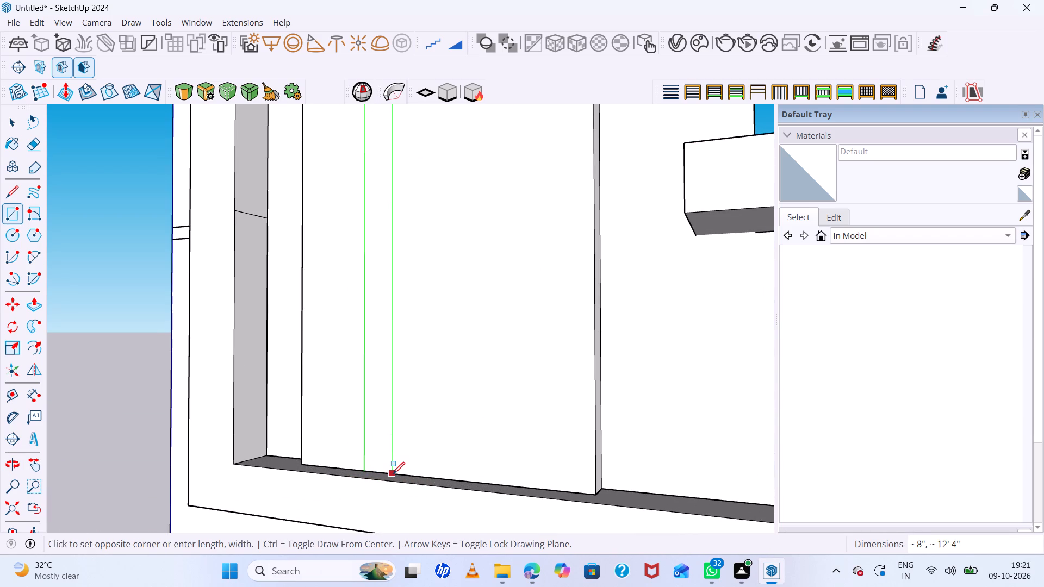
{"action": "left_click", "coordinate": [399, 476]}
{"action": "key", "text": "space"}
Copy the narrow vertical strip 2' 8" along the red axis on the projecting panel.
{"action": "left_click", "coordinate": [384, 423]}
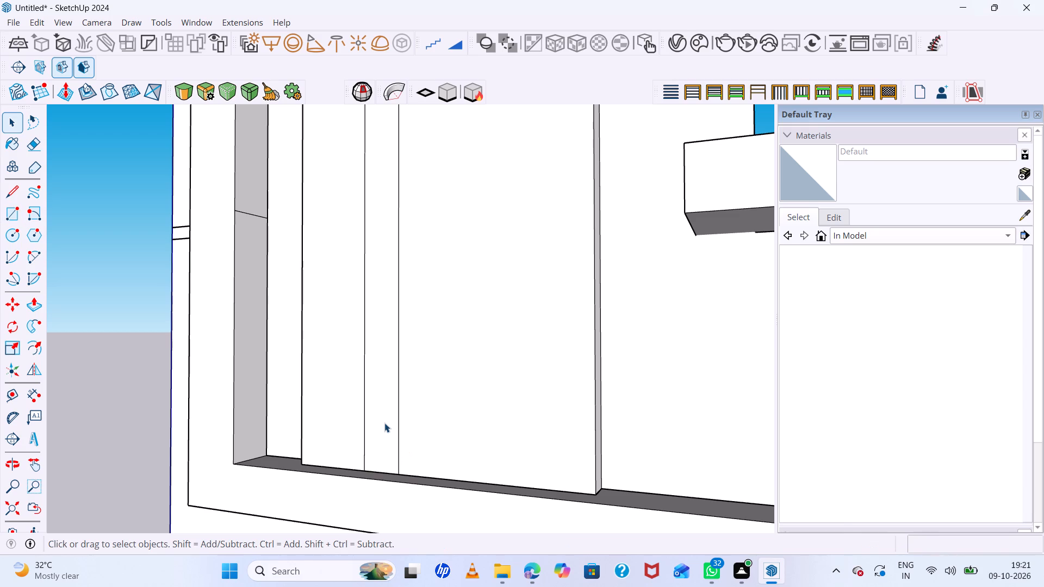
{"action": "key", "text": "m"}
{"action": "scroll", "coordinate": [413, 496], "scroll_direction": "up", "scroll_amount": 5}
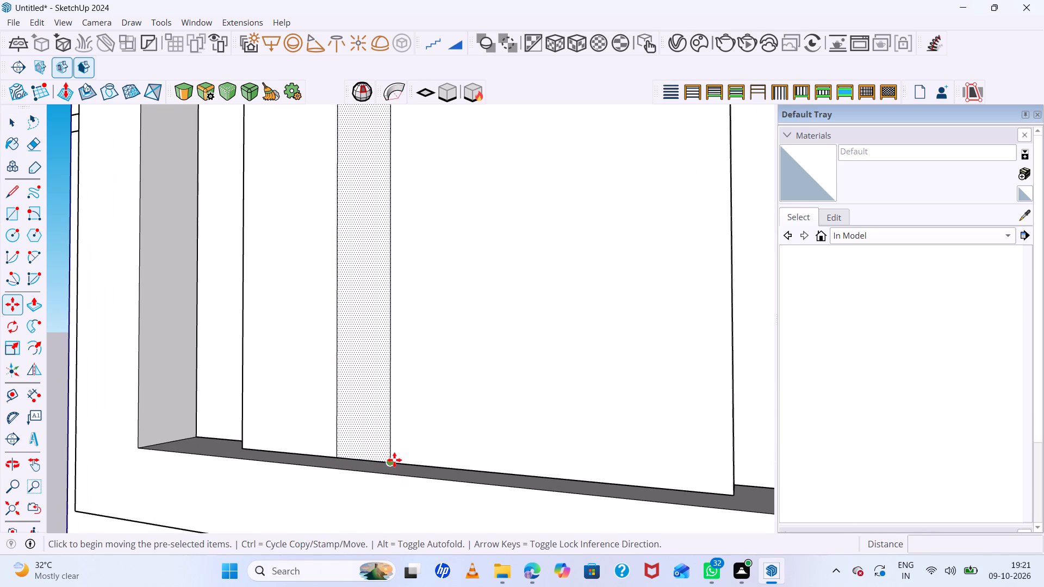
{"action": "left_click", "coordinate": [390, 463]}
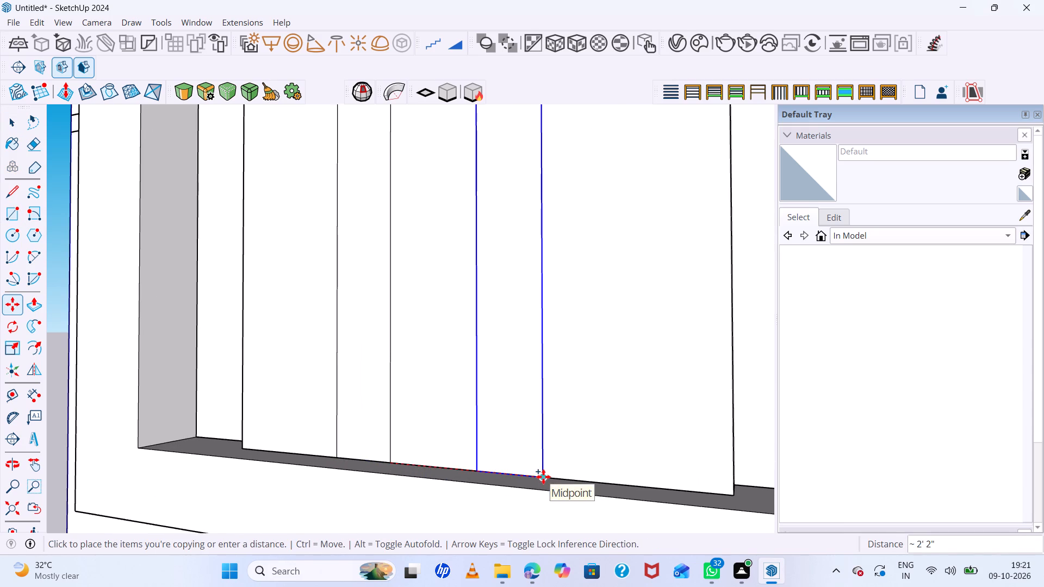
{"action": "key", "text": "Right"}
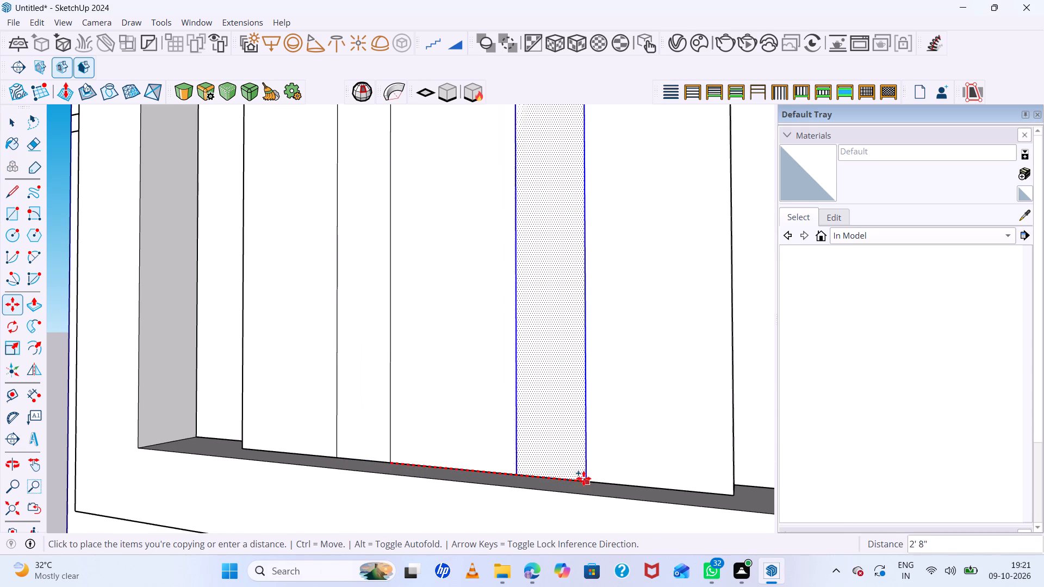
{"action": "left_click", "coordinate": [583, 478]}
Push the original narrow vertical strip 2" into the projecting panel.
{"action": "scroll", "coordinate": [479, 459], "scroll_direction": "down", "scroll_amount": 15}
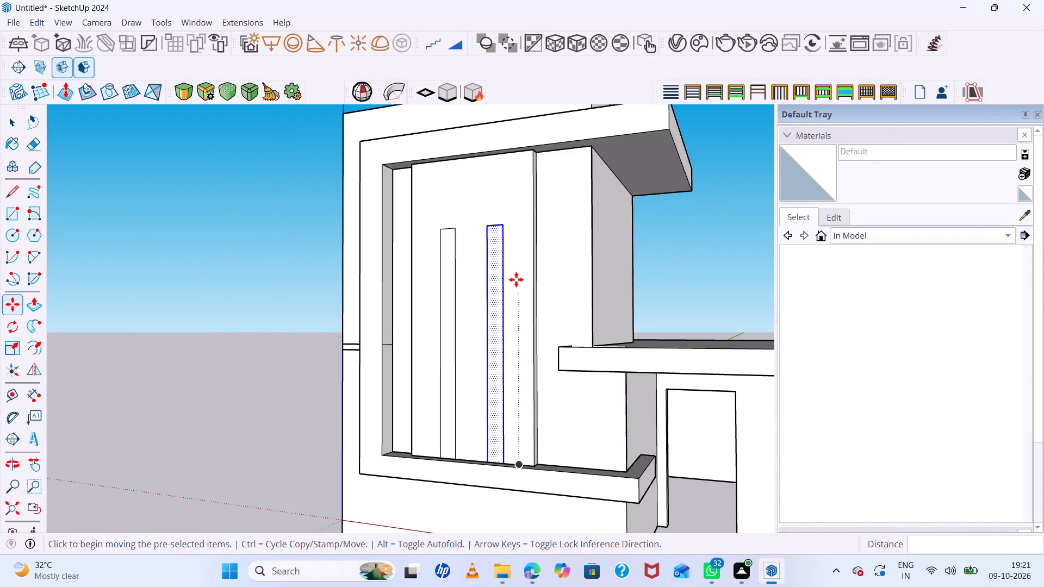
{"action": "scroll", "coordinate": [486, 252], "scroll_direction": "up", "scroll_amount": 6}
{"action": "scroll", "coordinate": [428, 278], "scroll_direction": "up", "scroll_amount": 4}
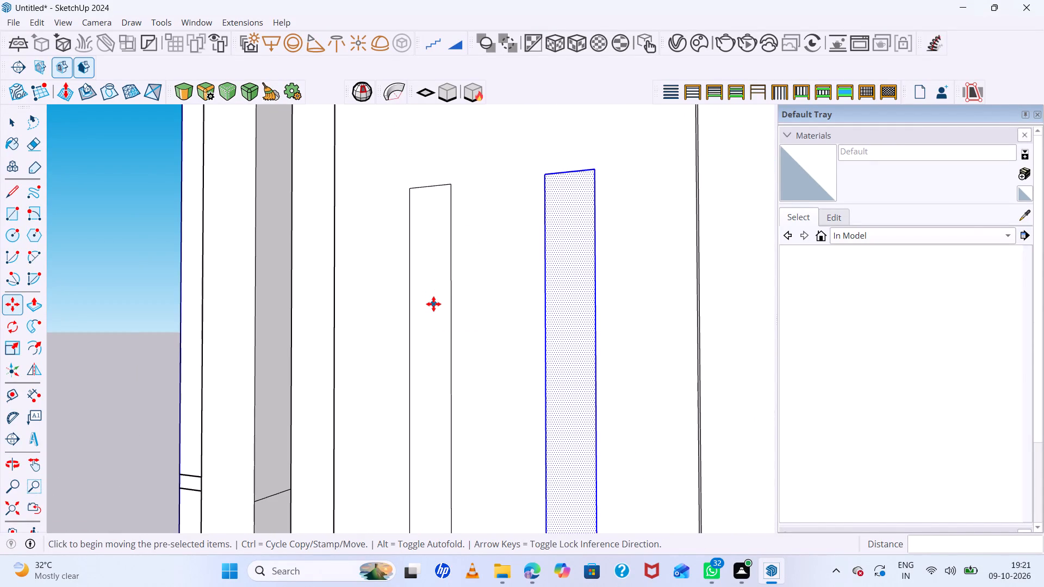
{"action": "key", "text": "space"}
{"action": "left_click", "coordinate": [433, 303]}
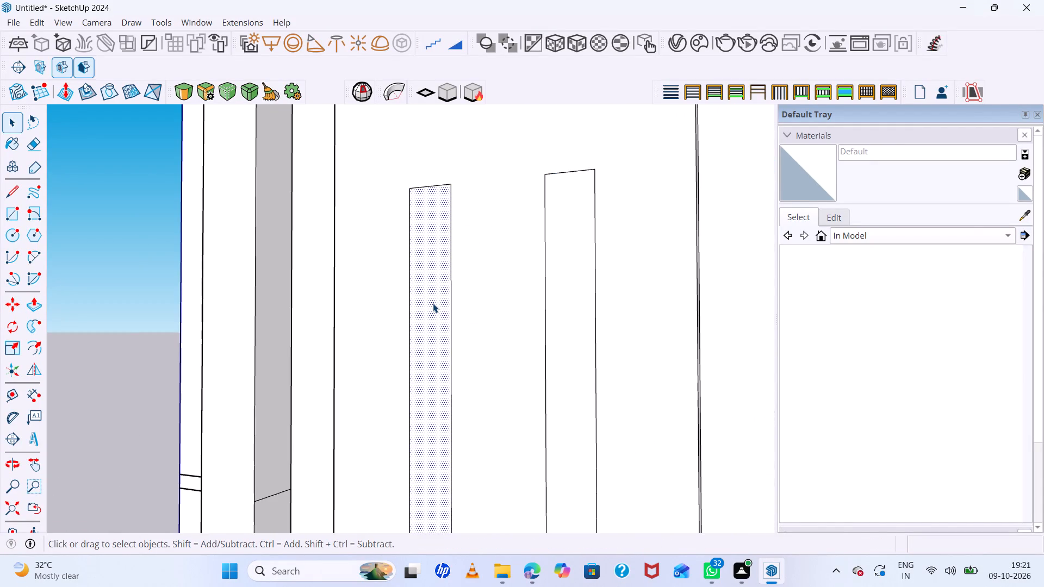
{"action": "key", "text": "p"}
{"action": "left_click", "coordinate": [433, 303]}
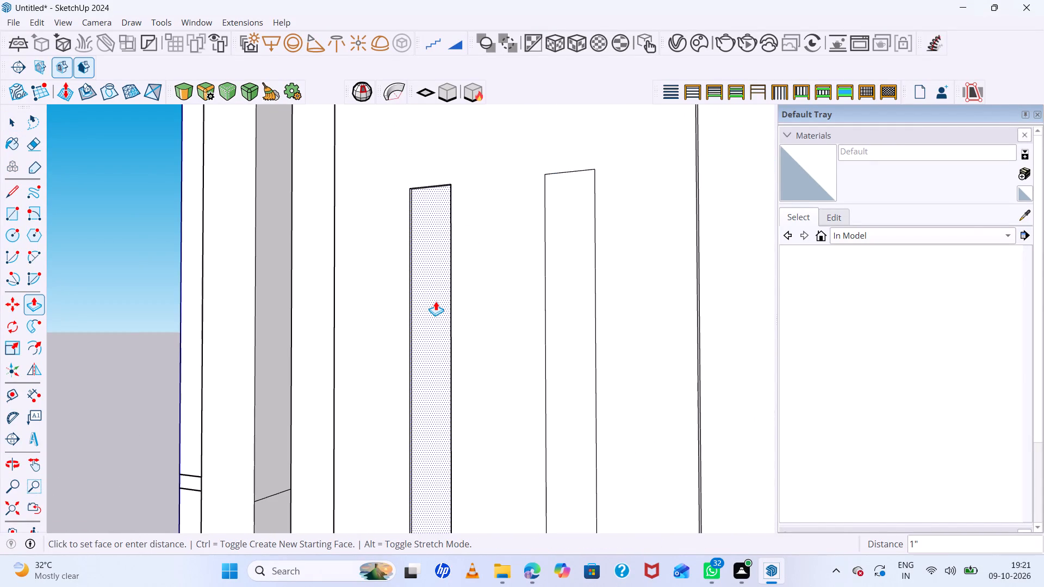
{"action": "left_click", "coordinate": [438, 300]}
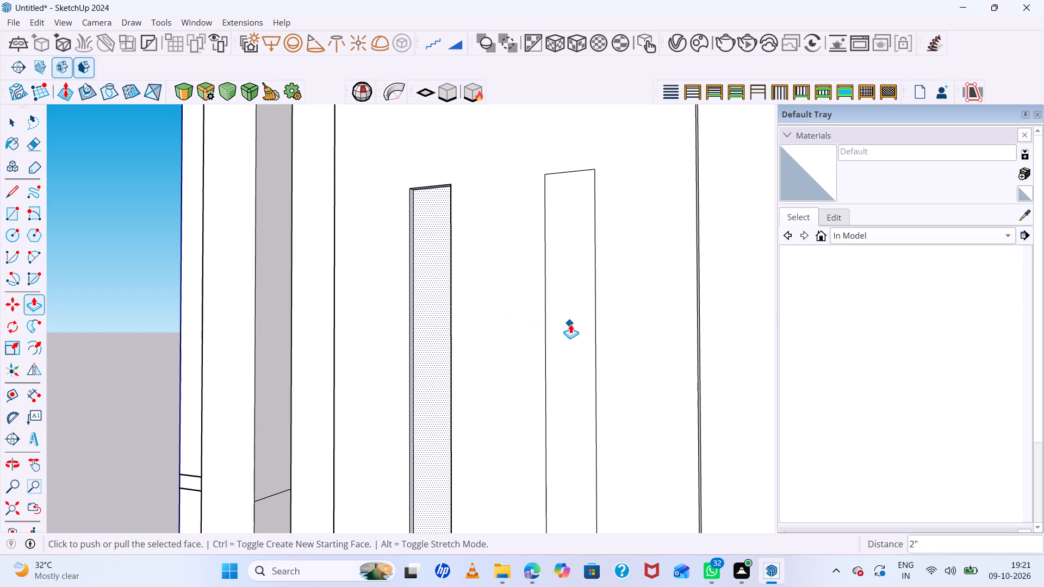
Push the copied vertical strip into the projecting panel by the same 2".
{"action": "key", "text": "space"}
{"action": "left_click", "coordinate": [570, 324]}
{"action": "key", "text": "p"}
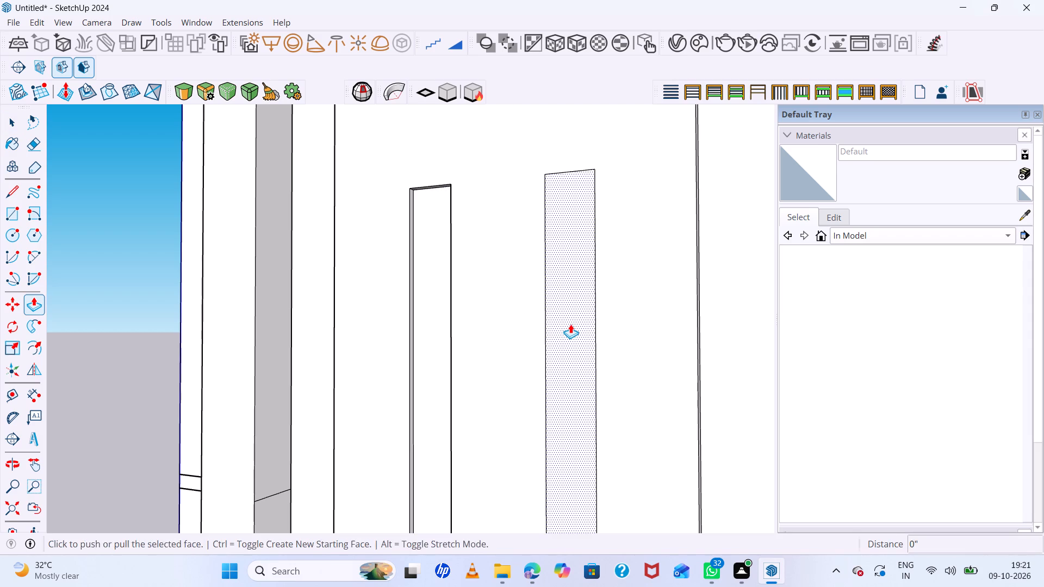
{"action": "double_click", "coordinate": [570, 324]}
{"action": "scroll", "coordinate": [478, 315], "scroll_direction": "down", "scroll_amount": 12}
{"action": "middle_click_drag", "start_coordinate": [527, 360], "coordinate": [517, 416]}
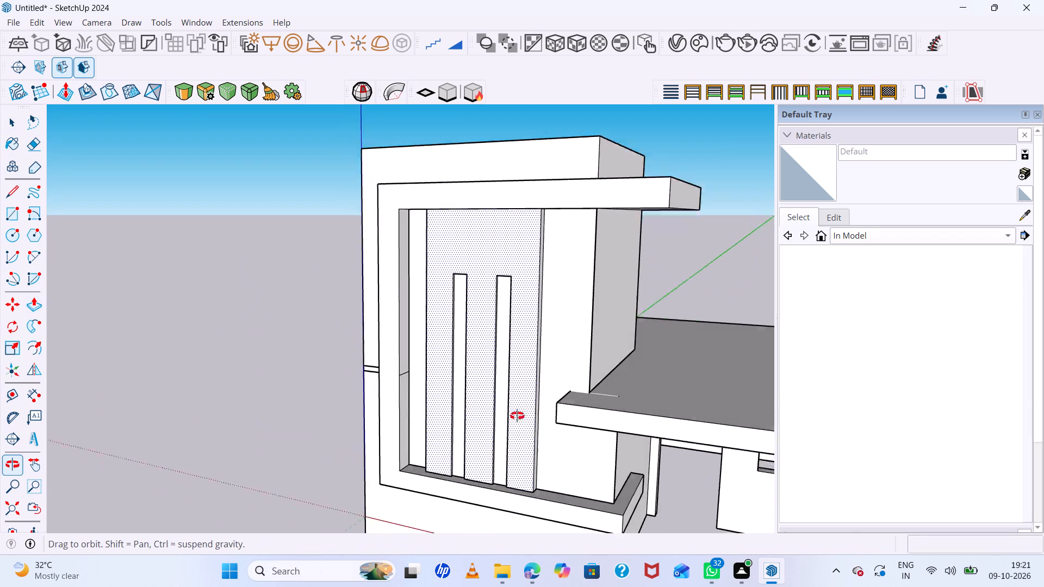
Examine the building's grooved facade panel, C-shaped band and roofs from the front, below and above.
{"action": "middle_click_drag", "start_coordinate": [517, 416], "coordinate": [549, 422]}
{"action": "key", "text": "space"}
{"action": "left_click", "coordinate": [211, 259]}
{"action": "scroll", "coordinate": [216, 251], "scroll_direction": "down", "scroll_amount": 5}
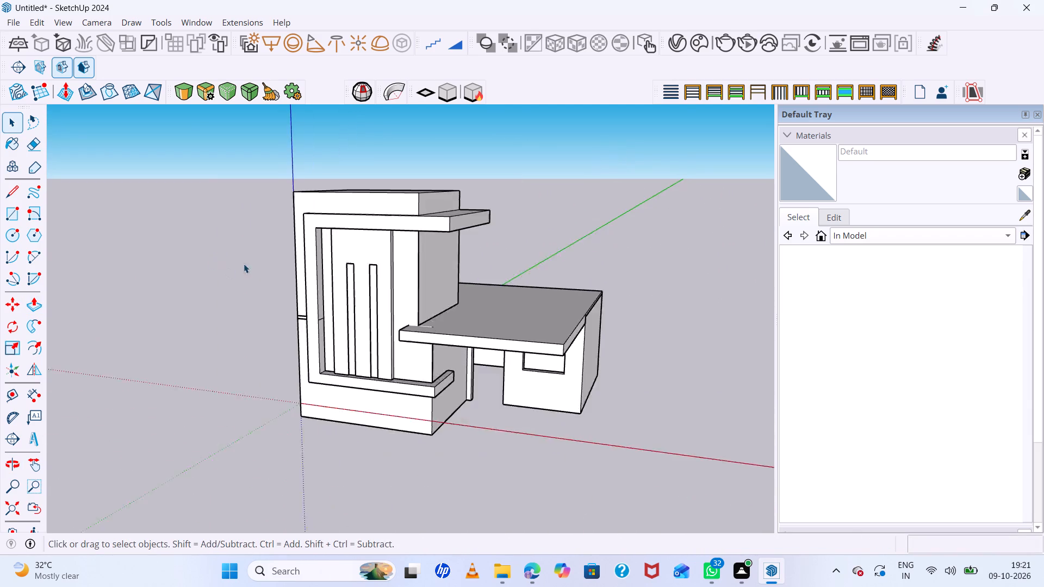
{"action": "scroll", "coordinate": [244, 264], "scroll_direction": "down", "scroll_amount": 4}
{"action": "middle_click_drag", "start_coordinate": [456, 328], "coordinate": [563, 296]}
{"action": "scroll", "coordinate": [573, 308], "scroll_direction": "up", "scroll_amount": 6}
{"action": "middle_click_drag", "start_coordinate": [612, 316], "coordinate": [583, 259]}
{"action": "middle_click", "coordinate": [583, 259]}
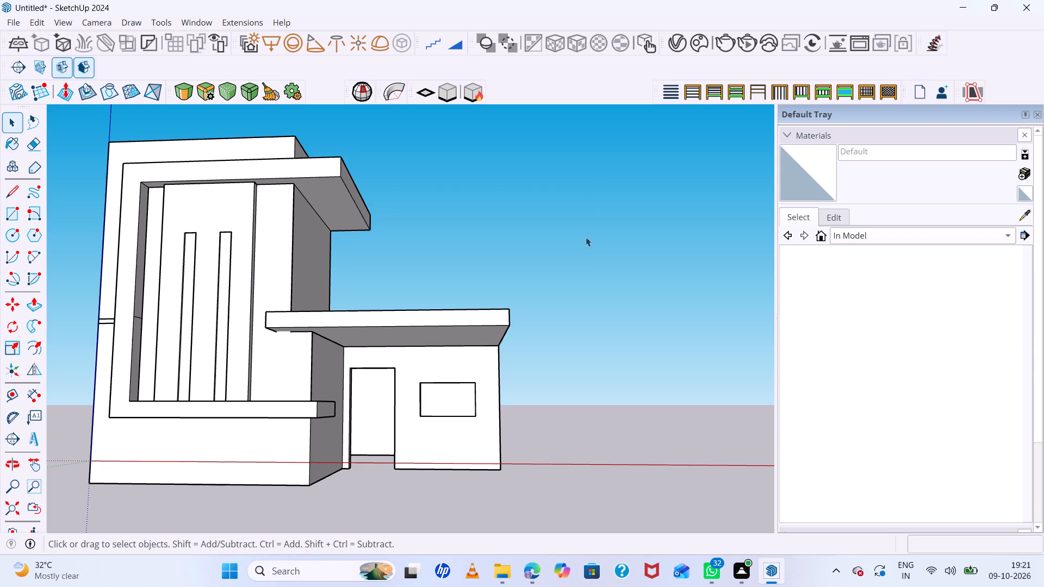
{"action": "scroll", "coordinate": [324, 569], "scroll_direction": "down", "scroll_amount": 5}
{"action": "scroll", "coordinate": [421, 296], "scroll_direction": "down", "scroll_amount": 9}
{"action": "middle_click_drag", "start_coordinate": [451, 371], "coordinate": [465, 504]}
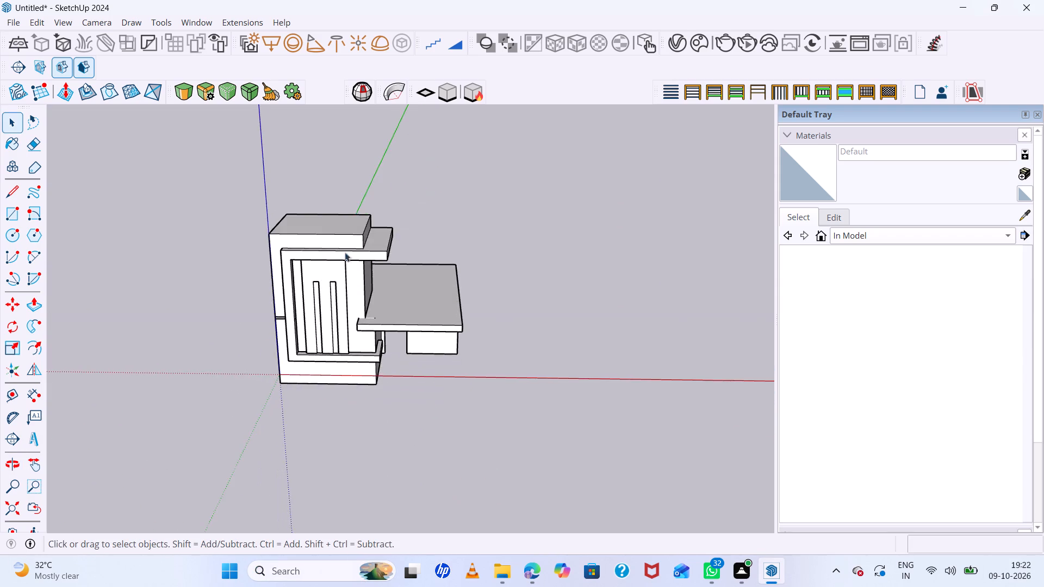
{"action": "scroll", "coordinate": [314, 199], "scroll_direction": "up", "scroll_amount": 8}
{"action": "middle_click_drag", "start_coordinate": [450, 320], "coordinate": [370, 99]}
{"action": "scroll", "coordinate": [449, 306], "scroll_direction": "up", "scroll_amount": 1}
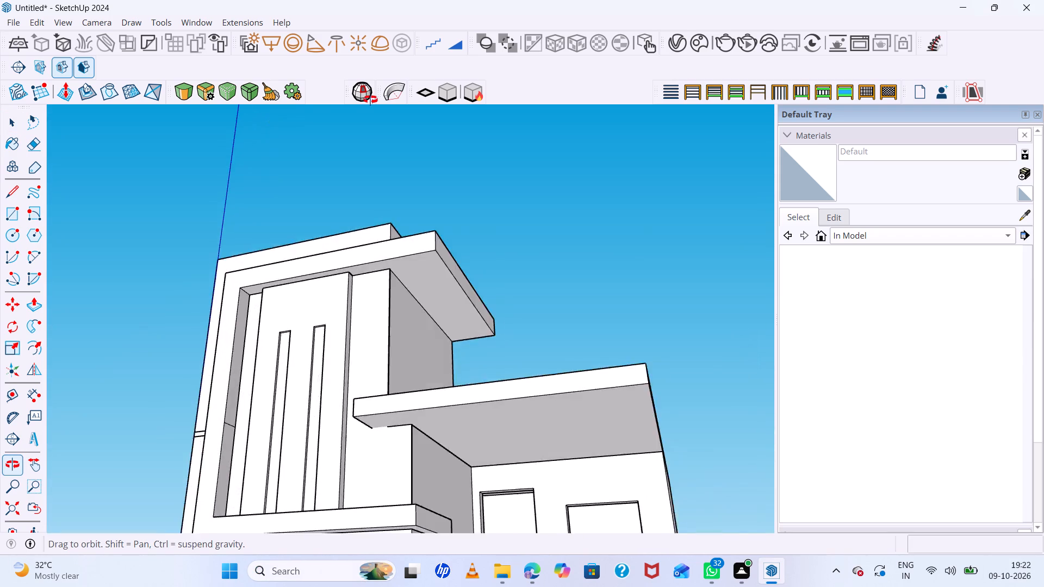
{"action": "middle_click_drag", "start_coordinate": [370, 99], "coordinate": [431, 102]}
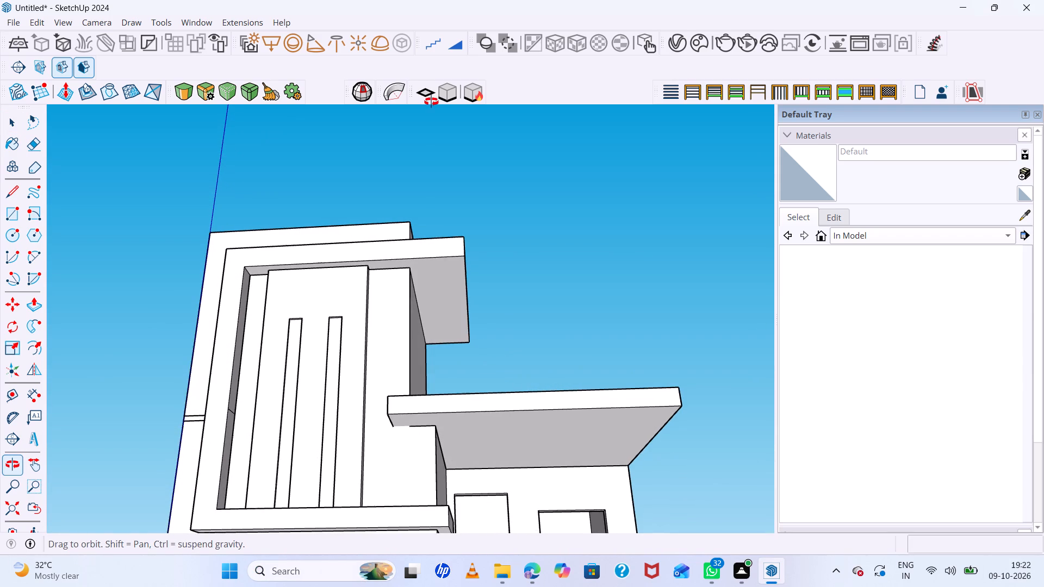
{"action": "middle_click_drag", "start_coordinate": [431, 102], "coordinate": [487, 403]}
{"action": "scroll", "coordinate": [326, 294], "scroll_direction": "up", "scroll_amount": 6}
{"action": "scroll", "coordinate": [325, 304], "scroll_direction": "down", "scroll_amount": 4}
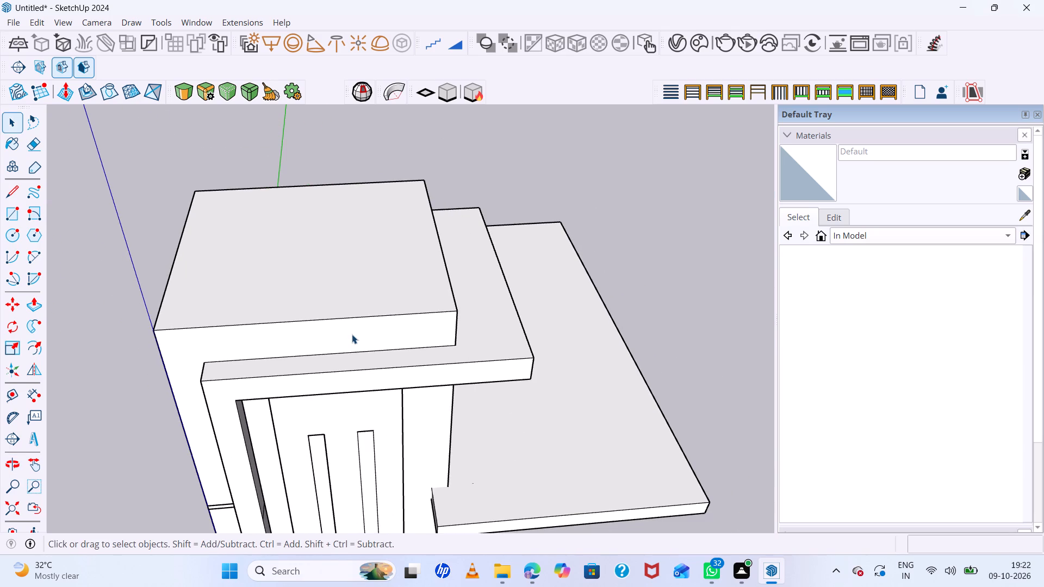
{"action": "middle_click", "coordinate": [352, 334]}
{"action": "middle_click", "coordinate": [352, 334]}
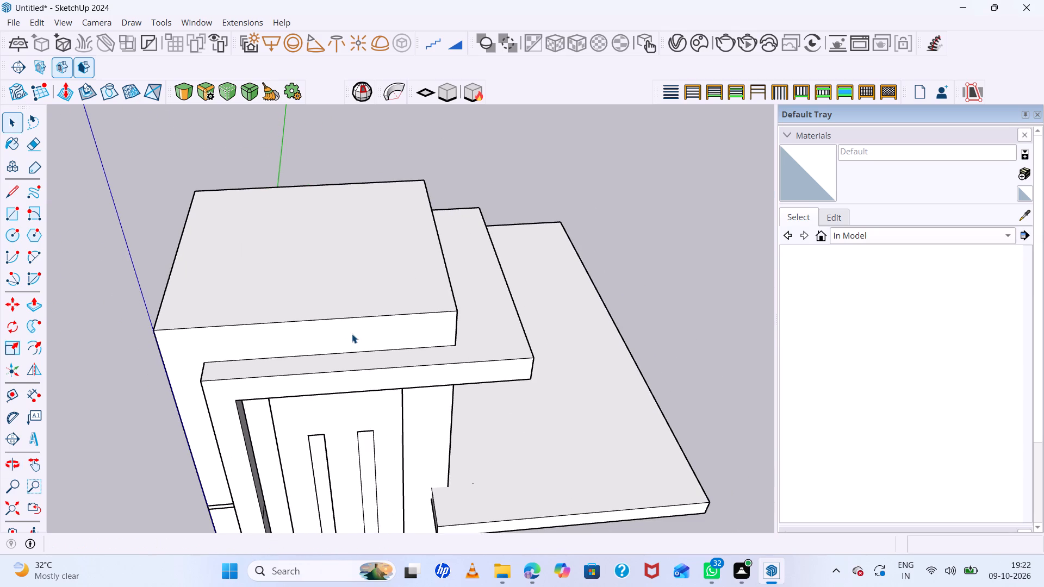
Draw a rectangle about 7' 7" by 1' 4" on the top surface of the C-shaped band, spanning its depth.
{"action": "key", "text": "r"}
{"action": "scroll", "coordinate": [279, 353], "scroll_direction": "up", "scroll_amount": 9}
{"action": "left_click", "coordinate": [248, 397]}
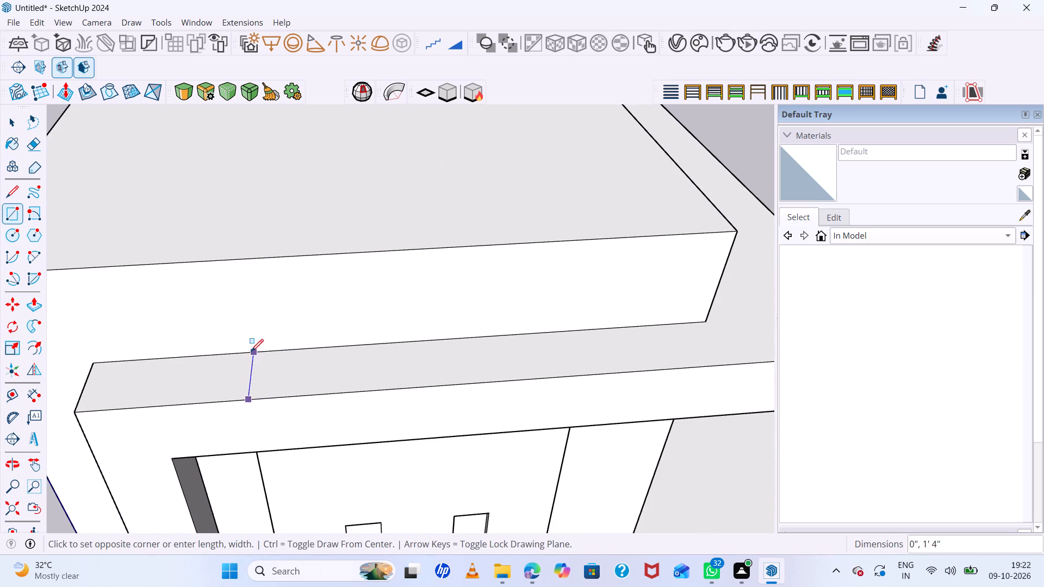
{"action": "left_click", "coordinate": [623, 331]}
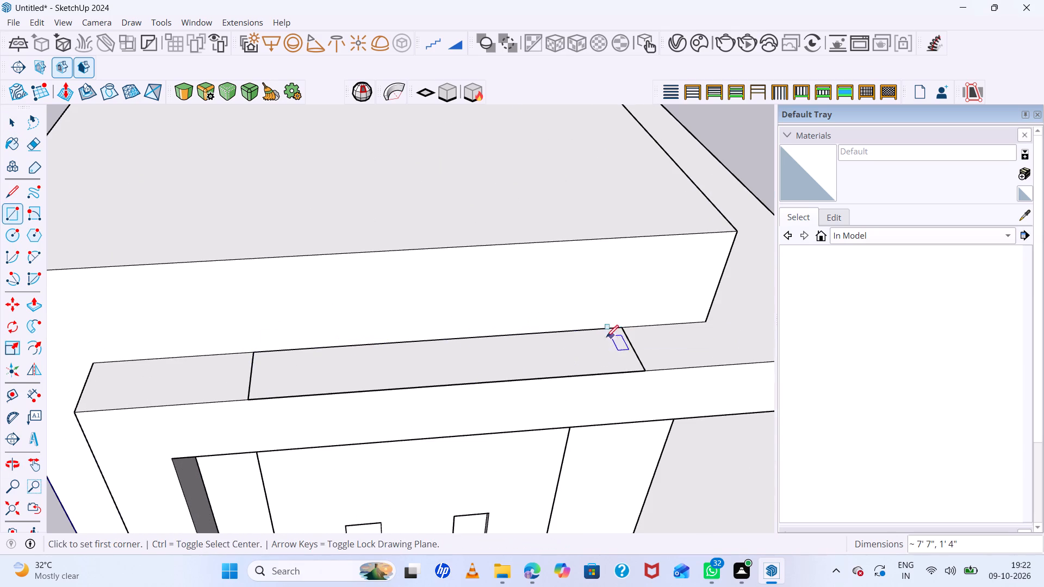
Pull the new rectangle up about 4' 4" into a block standing on the C-shaped band.
{"action": "key", "text": "space"}
{"action": "left_click", "coordinate": [524, 359]}
{"action": "key", "text": "p"}
{"action": "left_click", "coordinate": [521, 359]}
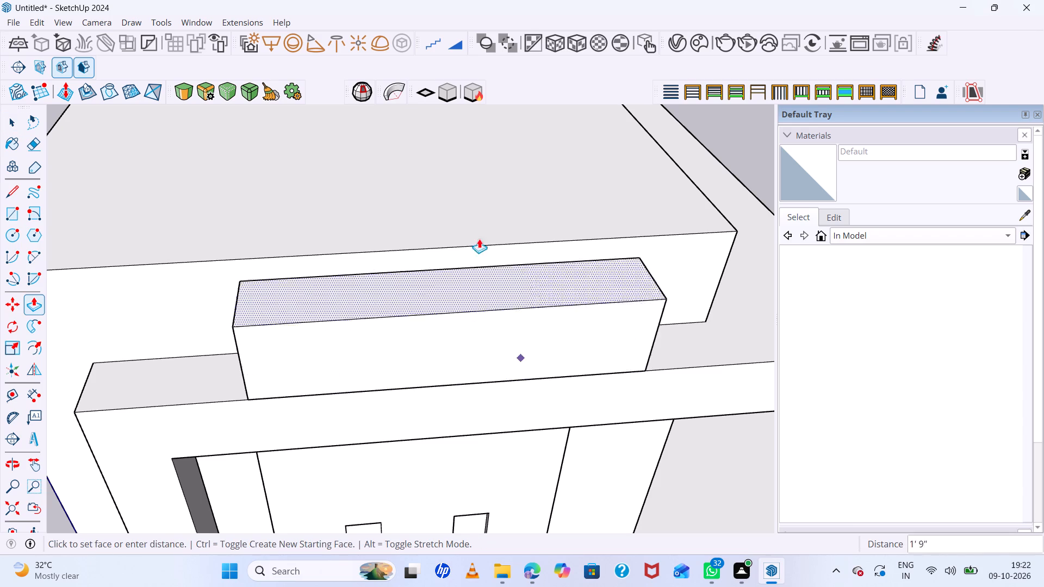
{"action": "scroll", "coordinate": [437, 162], "scroll_direction": "down", "scroll_amount": 5}
{"action": "left_click", "coordinate": [434, 157]}
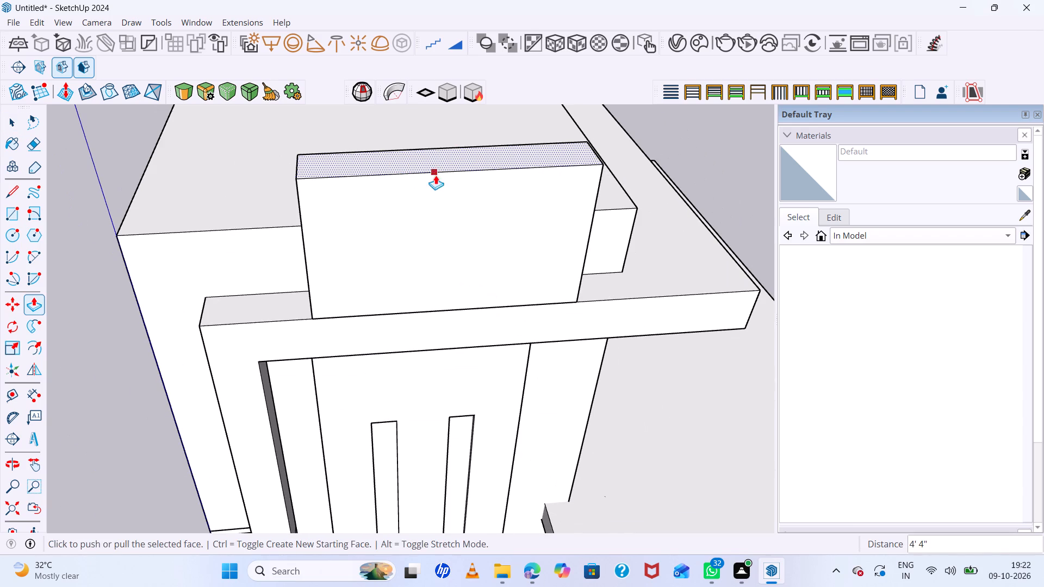
Copy the upright block's top face a short distance down to mark a thin band around its top.
{"action": "middle_click_drag", "start_coordinate": [459, 211], "coordinate": [419, 242]}
{"action": "scroll", "coordinate": [327, 200], "scroll_direction": "up", "scroll_amount": 4}
{"action": "key", "text": "space"}
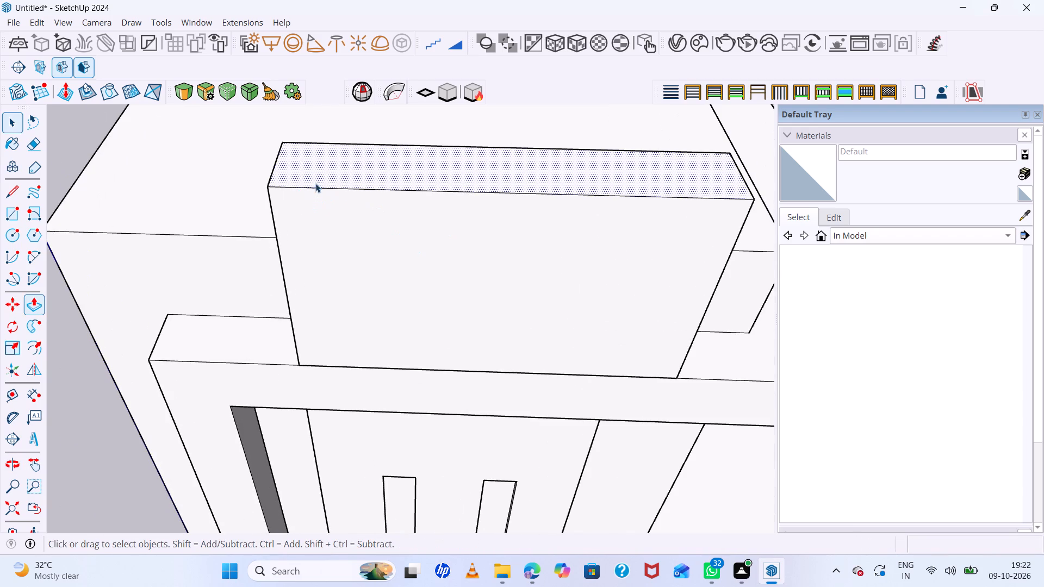
{"action": "left_click", "coordinate": [320, 184]}
{"action": "double_click", "coordinate": [321, 188]}
{"action": "double_click", "coordinate": [334, 171]}
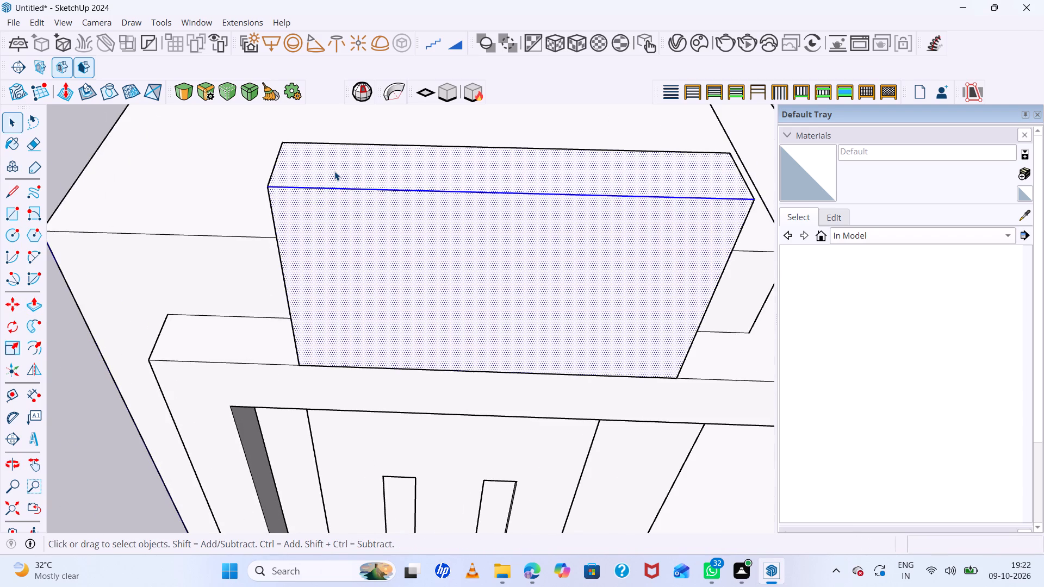
{"action": "key", "text": "m"}
{"action": "scroll", "coordinate": [260, 177], "scroll_direction": "up", "scroll_amount": 6}
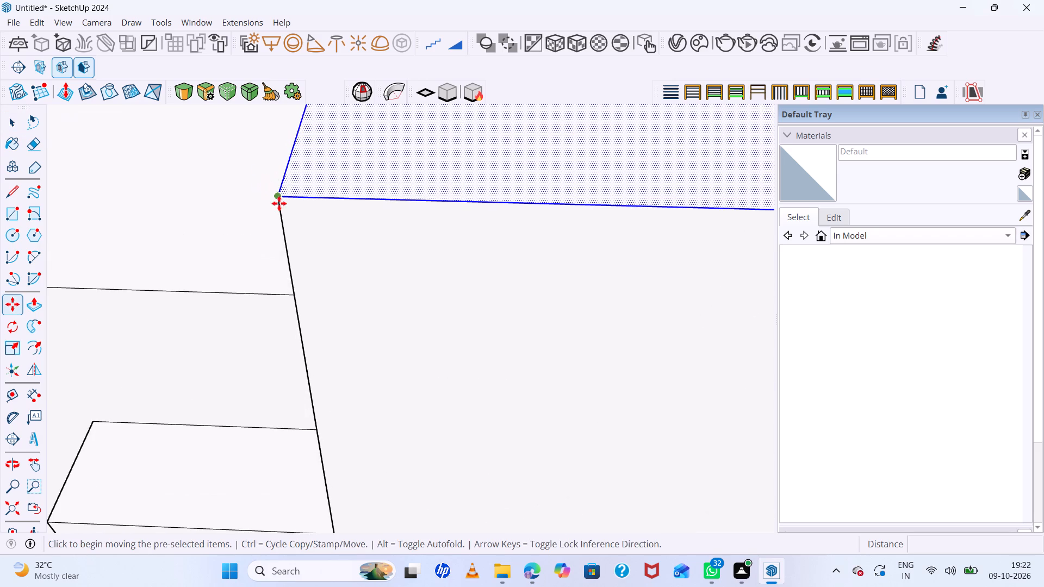
{"action": "left_click", "coordinate": [276, 196]}
{"action": "left_click", "coordinate": [282, 223]}
Pull the front strip of the block's thin top band outward 4" as an overhang.
{"action": "scroll", "coordinate": [279, 224], "scroll_direction": "down", "scroll_amount": 5}
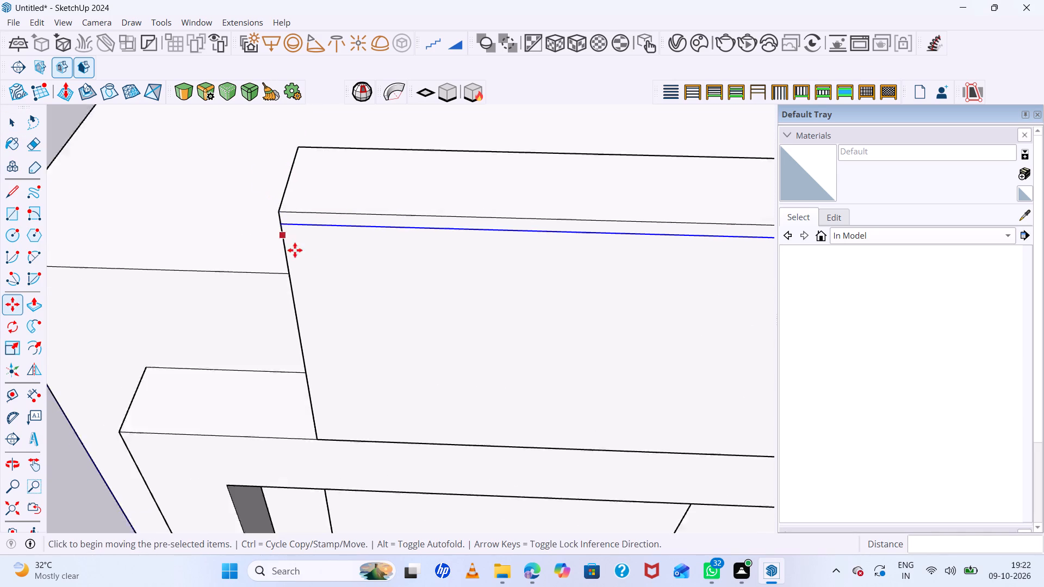
{"action": "scroll", "coordinate": [295, 250], "scroll_direction": "down", "scroll_amount": 1}
{"action": "scroll", "coordinate": [457, 265], "scroll_direction": "up", "scroll_amount": 5}
{"action": "middle_click_drag", "start_coordinate": [350, 224], "coordinate": [502, 196]}
{"action": "middle_click", "coordinate": [501, 193]}
{"action": "key", "text": "space"}
{"action": "scroll", "coordinate": [351, 203], "scroll_direction": "up", "scroll_amount": 5}
{"action": "left_click", "coordinate": [324, 197]}
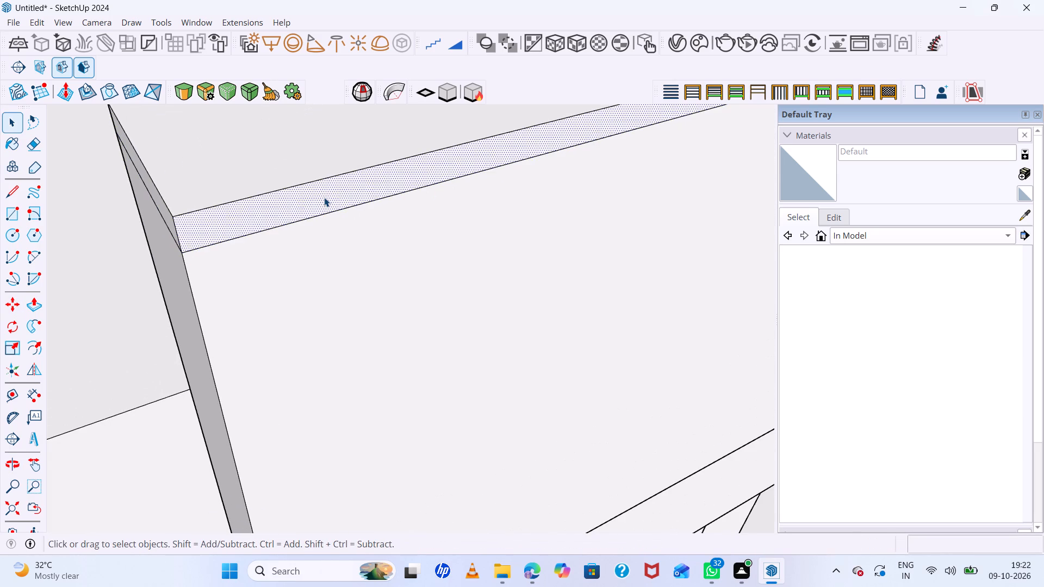
{"action": "key", "text": "p"}
{"action": "left_click", "coordinate": [324, 197]}
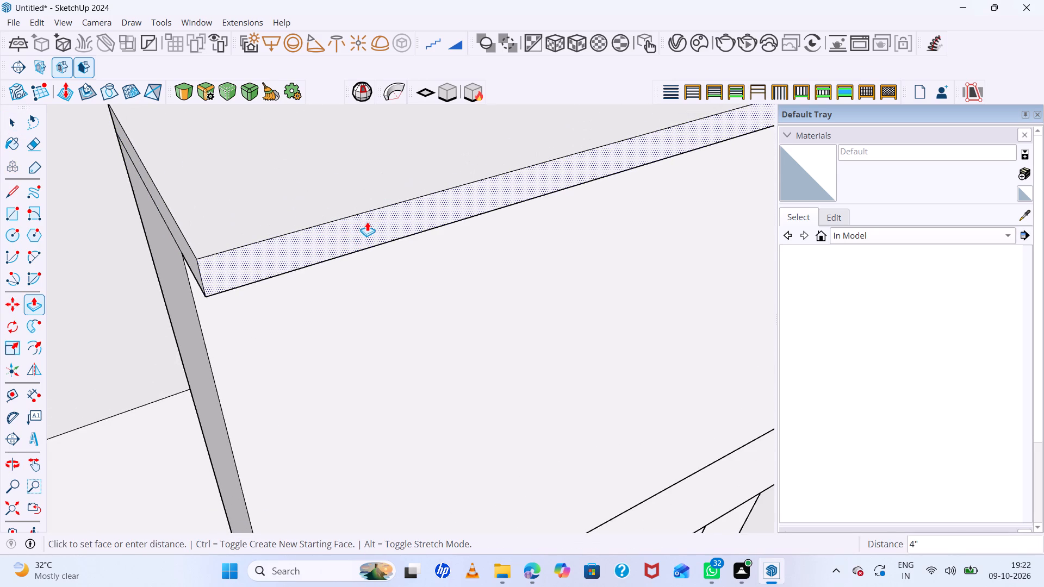
{"action": "left_click", "coordinate": [367, 222]}
Pull the top band's end face nearest the blue axis outward to overhang the block.
{"action": "middle_click_drag", "start_coordinate": [194, 218], "coordinate": [302, 148]}
{"action": "middle_click", "coordinate": [302, 148]}
{"action": "key", "text": "space"}
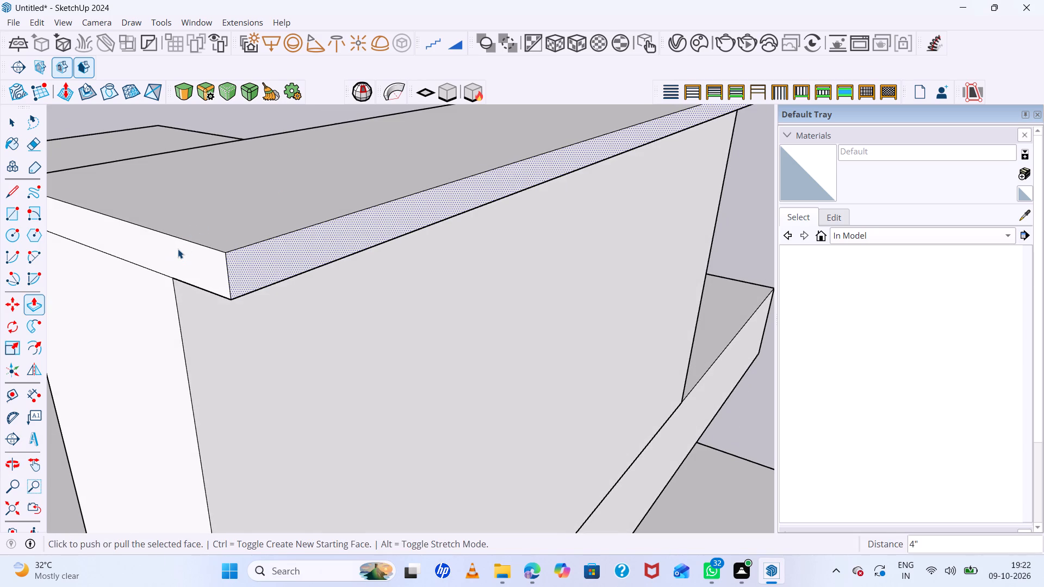
{"action": "left_click", "coordinate": [178, 249]}
{"action": "key", "text": "p"}
{"action": "left_click", "coordinate": [178, 249]}
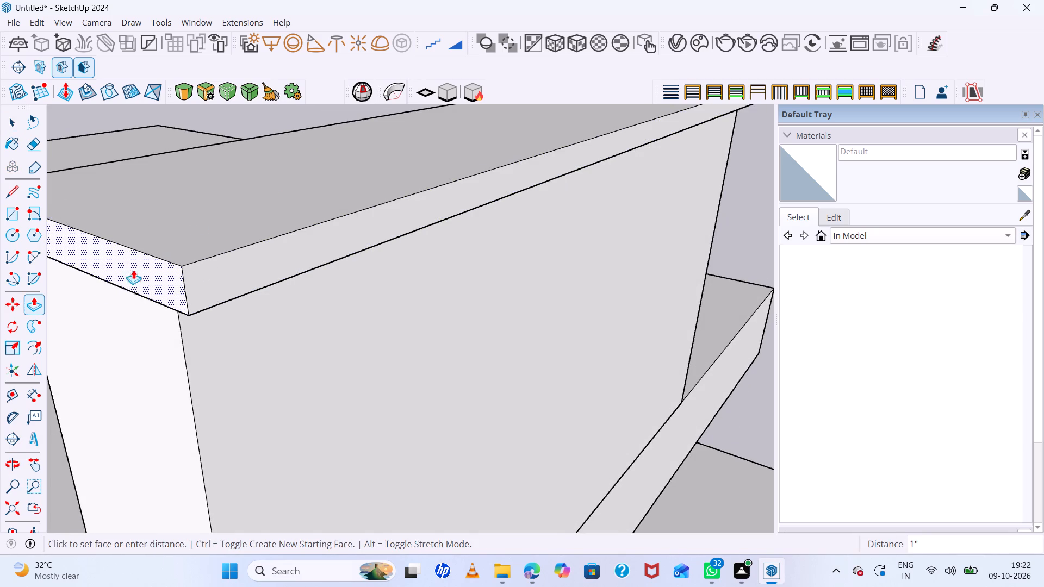
{"action": "left_click", "coordinate": [115, 277]}
Pull the top band's opposite end face, away from the blue axis, outward to overhang the block.
{"action": "scroll", "coordinate": [160, 265], "scroll_direction": "down", "scroll_amount": 14}
{"action": "middle_click_drag", "start_coordinate": [497, 289], "coordinate": [466, 236]}
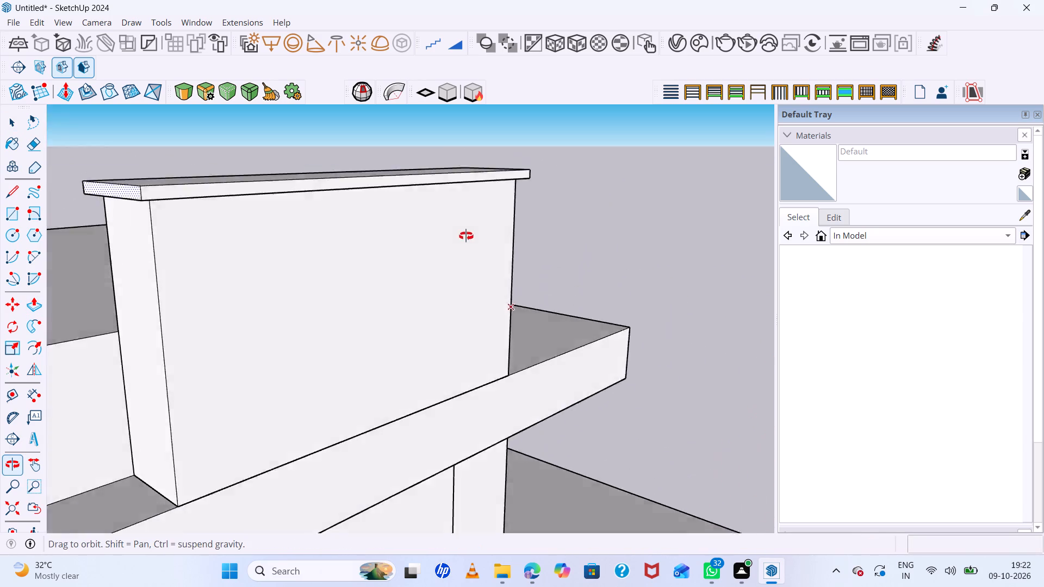
{"action": "middle_click_drag", "start_coordinate": [466, 236], "coordinate": [0, 173]}
{"action": "scroll", "coordinate": [492, 156], "scroll_direction": "up", "scroll_amount": 5}
{"action": "middle_click_drag", "start_coordinate": [537, 191], "coordinate": [521, 244]}
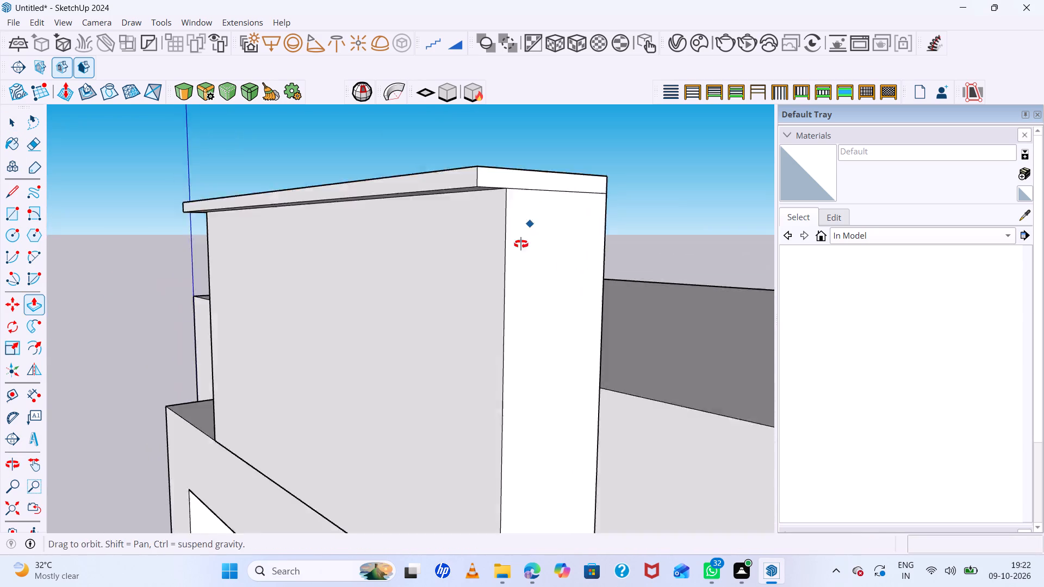
{"action": "middle_click_drag", "start_coordinate": [521, 244], "coordinate": [512, 268]}
{"action": "key", "text": "space"}
{"action": "left_click", "coordinate": [523, 234]}
{"action": "key", "text": "p"}
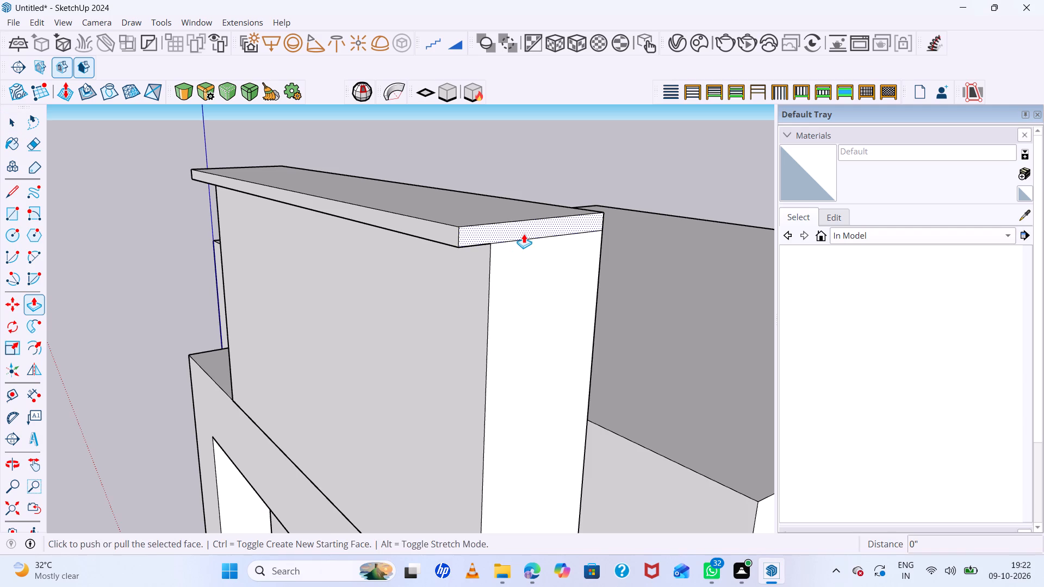
{"action": "left_click", "coordinate": [524, 234]}
{"action": "double_click", "coordinate": [566, 253]}
Pull the rear strip of the block's top band outward over the roof behind it.
{"action": "scroll", "coordinate": [391, 226], "scroll_direction": "down", "scroll_amount": 5}
{"action": "middle_click_drag", "start_coordinate": [567, 233], "coordinate": [235, 232]}
{"action": "scroll", "coordinate": [274, 211], "scroll_direction": "up", "scroll_amount": 5}
{"action": "key", "text": "space"}
{"action": "left_click", "coordinate": [271, 196]}
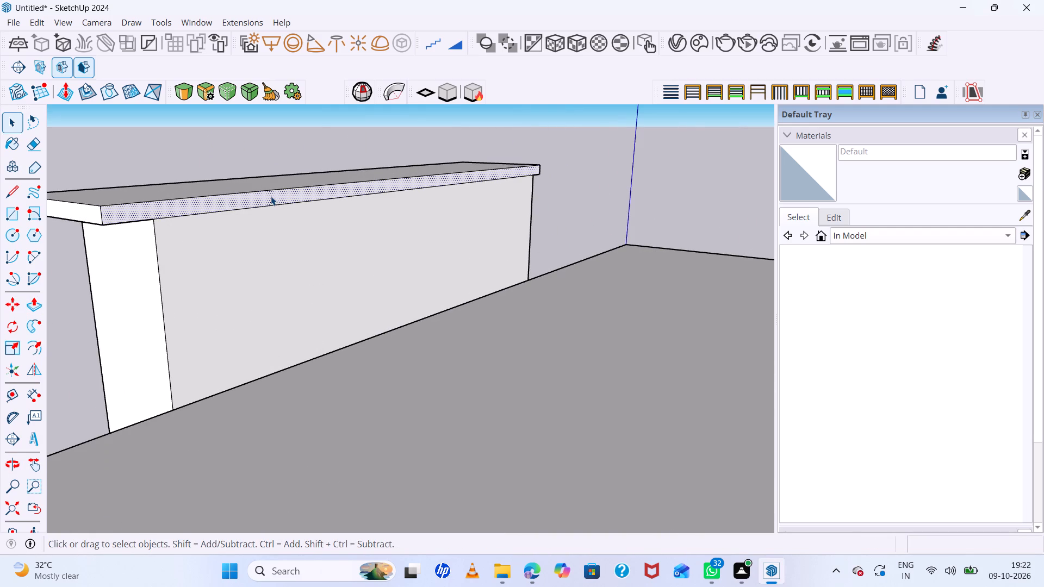
{"action": "key", "text": "p"}
{"action": "left_click", "coordinate": [271, 196]}
{"action": "left_click", "coordinate": [337, 218]}
Extend the top band's rear overhang again by Push/Pull and push its rear face back in 1' 4".
{"action": "scroll", "coordinate": [246, 219], "scroll_direction": "down", "scroll_amount": 6}
{"action": "middle_click_drag", "start_coordinate": [284, 239], "coordinate": [542, 227]}
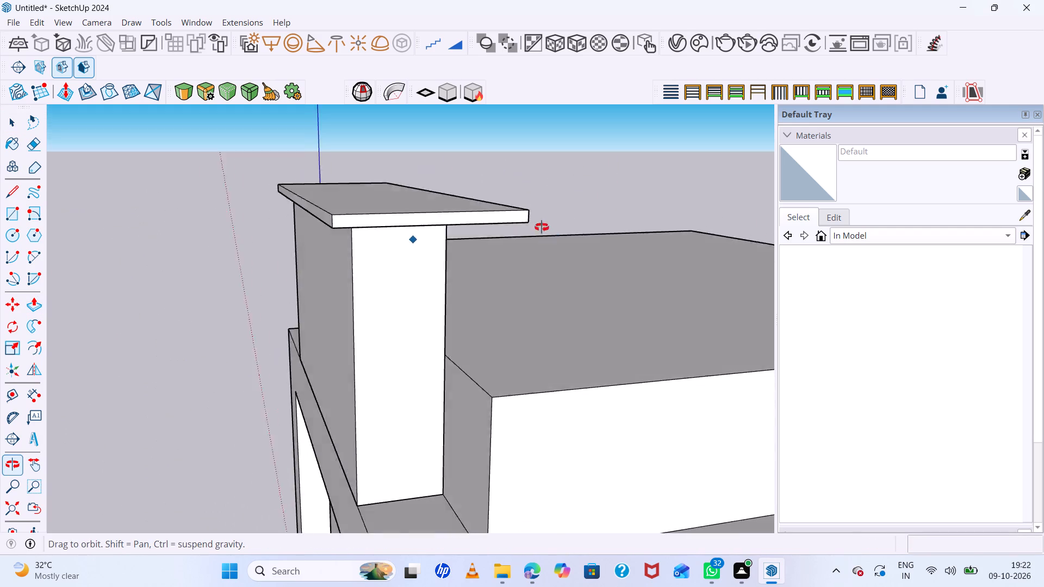
{"action": "middle_click_drag", "start_coordinate": [542, 227], "coordinate": [400, 233]}
{"action": "scroll", "coordinate": [356, 215], "scroll_direction": "up", "scroll_amount": 4}
{"action": "double_click", "coordinate": [355, 216]}
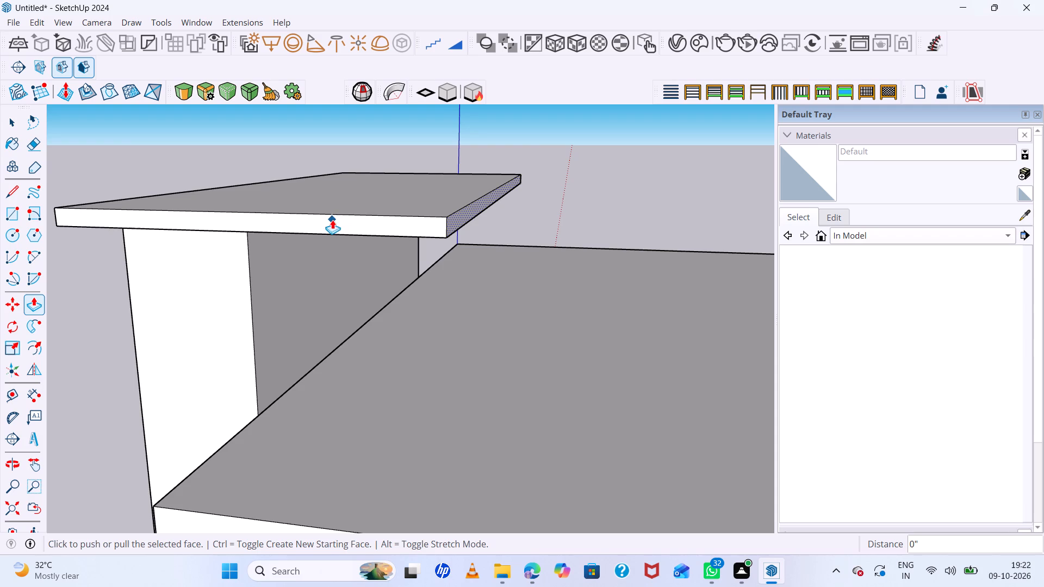
{"action": "scroll", "coordinate": [446, 227], "scroll_direction": "up", "scroll_amount": 5}
{"action": "left_click", "coordinate": [458, 223]}
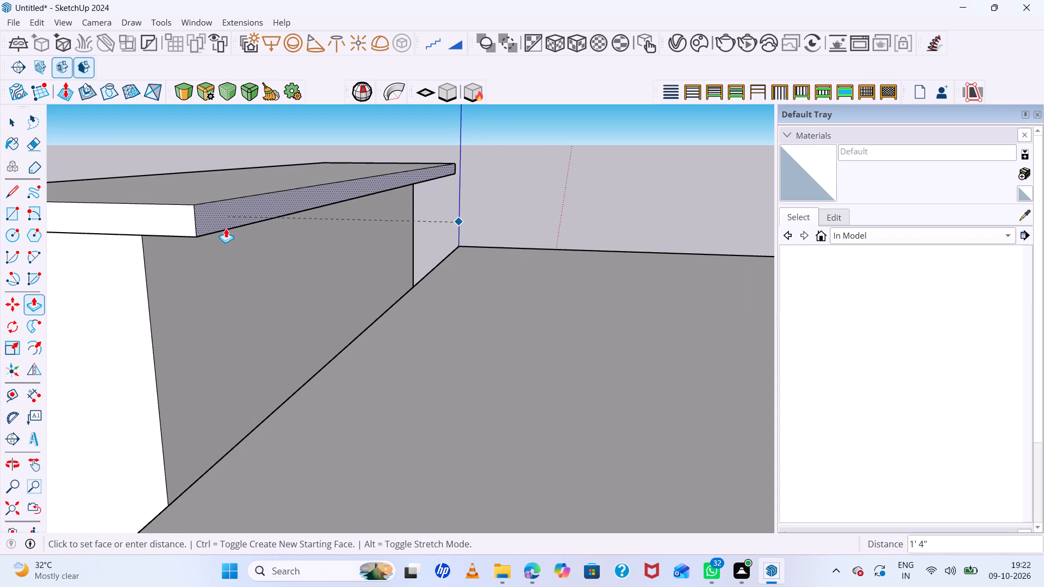
{"action": "left_click", "coordinate": [225, 228]}
Push the top band's rear face in another 3" to shorten the rear overhang.
{"action": "scroll", "coordinate": [202, 233], "scroll_direction": "down", "scroll_amount": 14}
{"action": "middle_click_drag", "start_coordinate": [255, 291], "coordinate": [652, 235]}
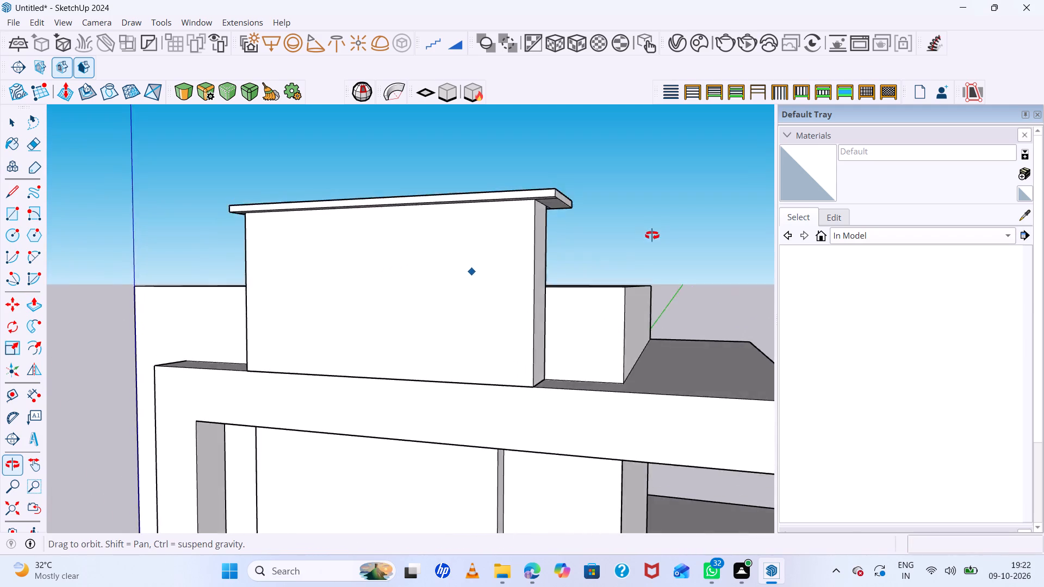
{"action": "middle_click_drag", "start_coordinate": [652, 235], "coordinate": [695, 230]}
{"action": "scroll", "coordinate": [403, 207], "scroll_direction": "up", "scroll_amount": 5}
{"action": "middle_click_drag", "start_coordinate": [405, 215], "coordinate": [527, 417]}
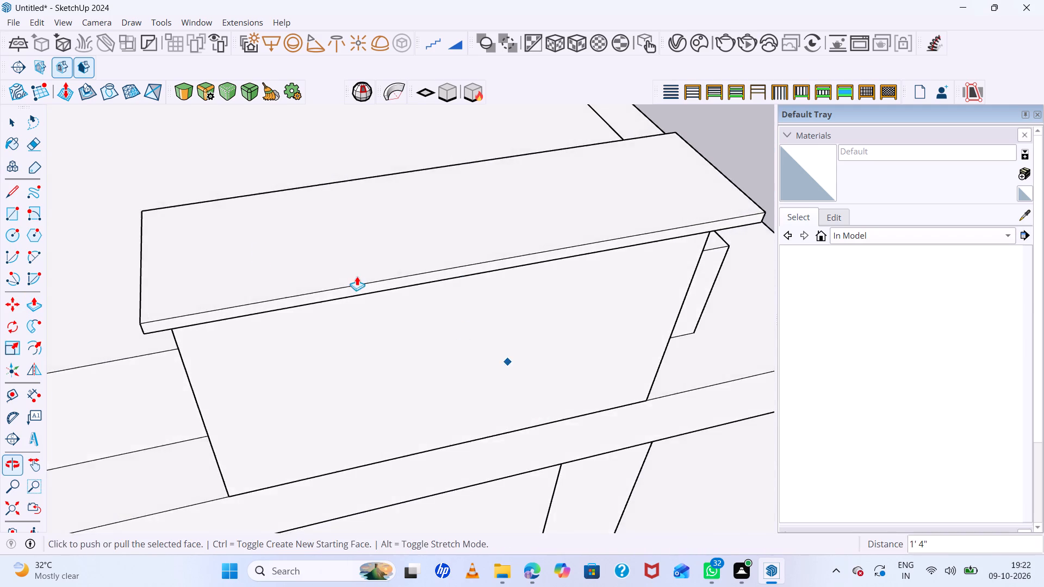
{"action": "scroll", "coordinate": [260, 249], "scroll_direction": "up", "scroll_amount": 5}
{"action": "middle_click_drag", "start_coordinate": [347, 246], "coordinate": [699, 116]}
{"action": "middle_click_drag", "start_coordinate": [431, 215], "coordinate": [578, 137]}
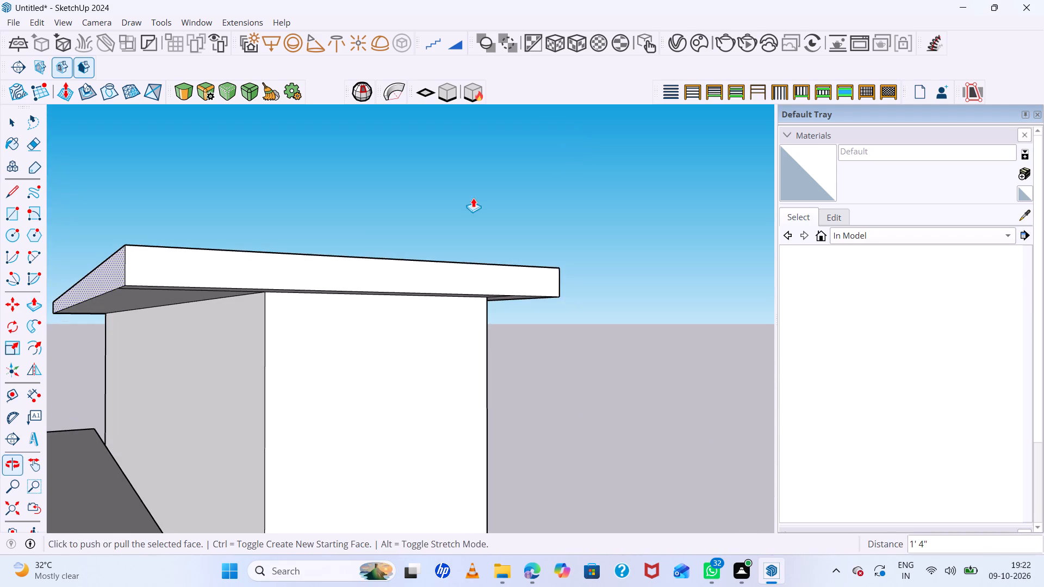
{"action": "left_click", "coordinate": [108, 270]}
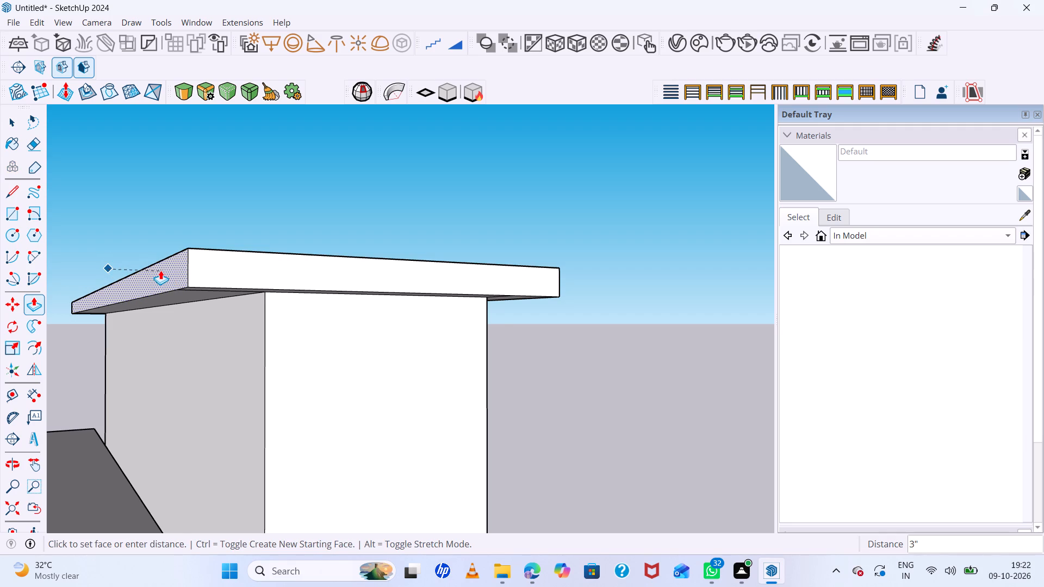
{"action": "left_click", "coordinate": [160, 270]}
Adjust the top band's front face by 1" using Push/Pull.
{"action": "middle_click_drag", "start_coordinate": [420, 321], "coordinate": [129, 342]}
{"action": "scroll", "coordinate": [676, 330], "scroll_direction": "up", "scroll_amount": 5}
{"action": "key", "text": "space"}
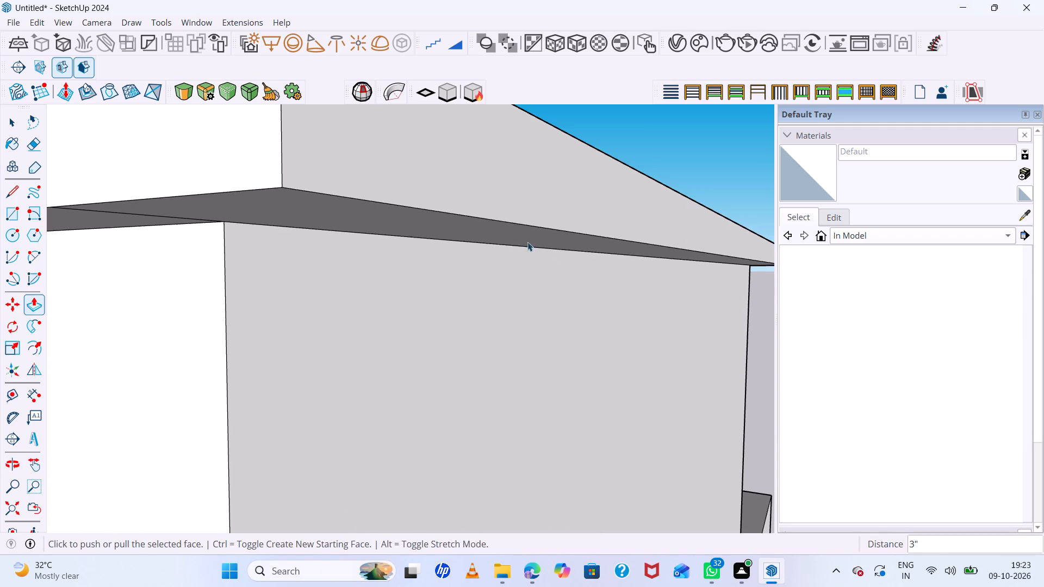
{"action": "left_click", "coordinate": [473, 185]}
{"action": "key", "text": "p"}
{"action": "left_click", "coordinate": [473, 185]}
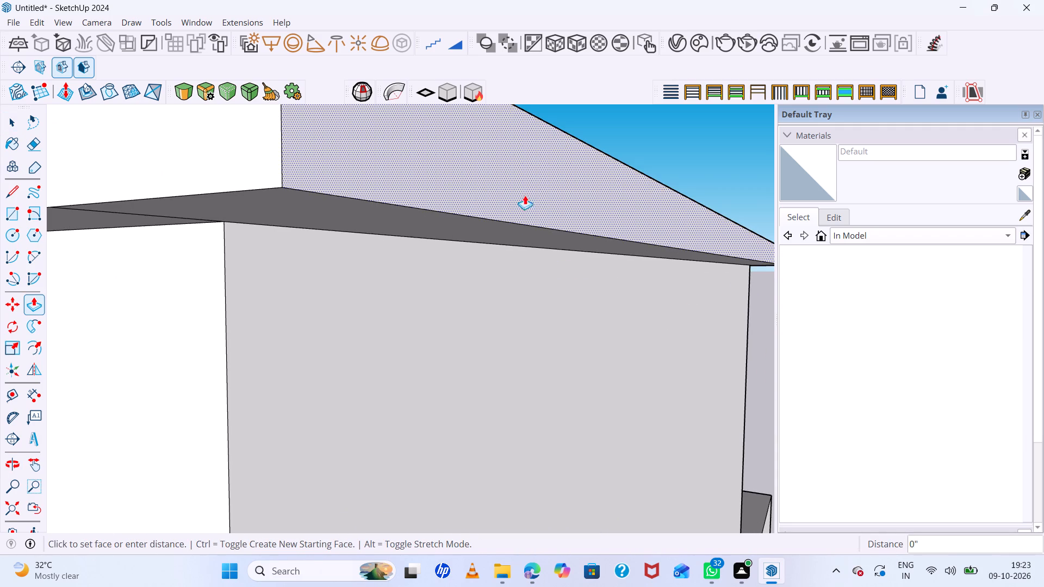
{"action": "left_click", "coordinate": [539, 195]}
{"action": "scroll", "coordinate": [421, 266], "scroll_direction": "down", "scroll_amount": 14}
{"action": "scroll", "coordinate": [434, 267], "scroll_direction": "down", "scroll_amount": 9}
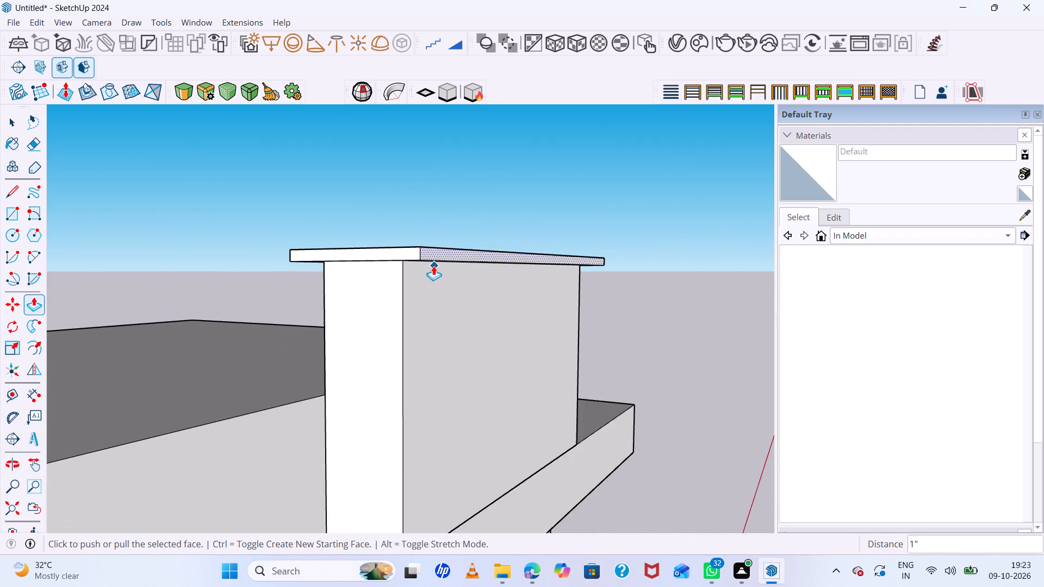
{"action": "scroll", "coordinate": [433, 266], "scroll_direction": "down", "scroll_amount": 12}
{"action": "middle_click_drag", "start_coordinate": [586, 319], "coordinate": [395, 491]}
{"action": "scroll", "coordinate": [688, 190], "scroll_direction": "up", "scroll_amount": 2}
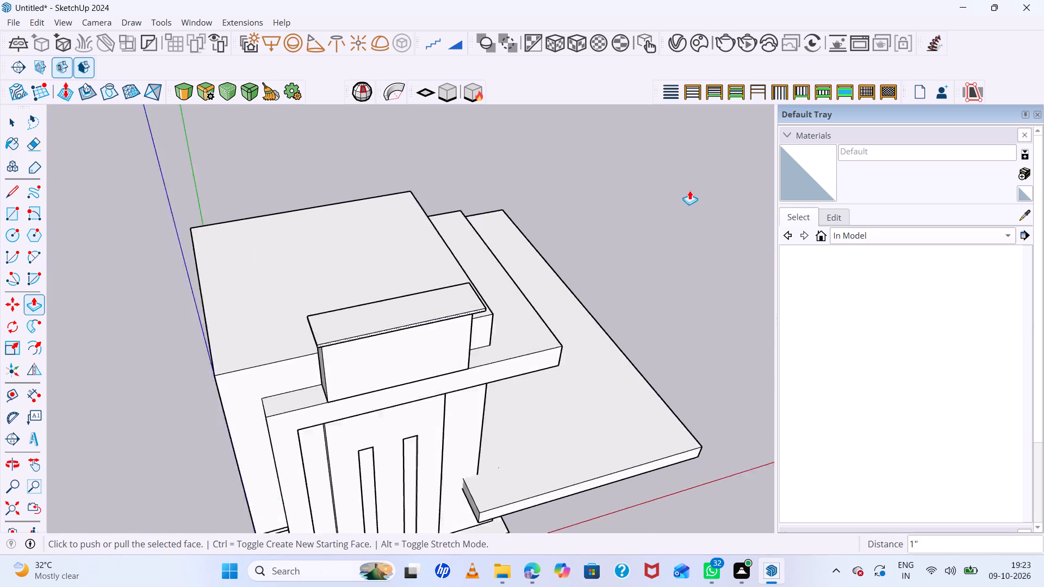
Pull the narrow end face of the rooftop block's cap slab outward 3" using Push/Pull.
{"action": "scroll", "coordinate": [689, 190], "scroll_direction": "up", "scroll_amount": 2}
{"action": "scroll", "coordinate": [663, 210], "scroll_direction": "down", "scroll_amount": 3}
{"action": "scroll", "coordinate": [384, 293], "scroll_direction": "up", "scroll_amount": 5}
{"action": "middle_click_drag", "start_coordinate": [421, 294], "coordinate": [643, 197]}
{"action": "middle_click", "coordinate": [643, 197]}
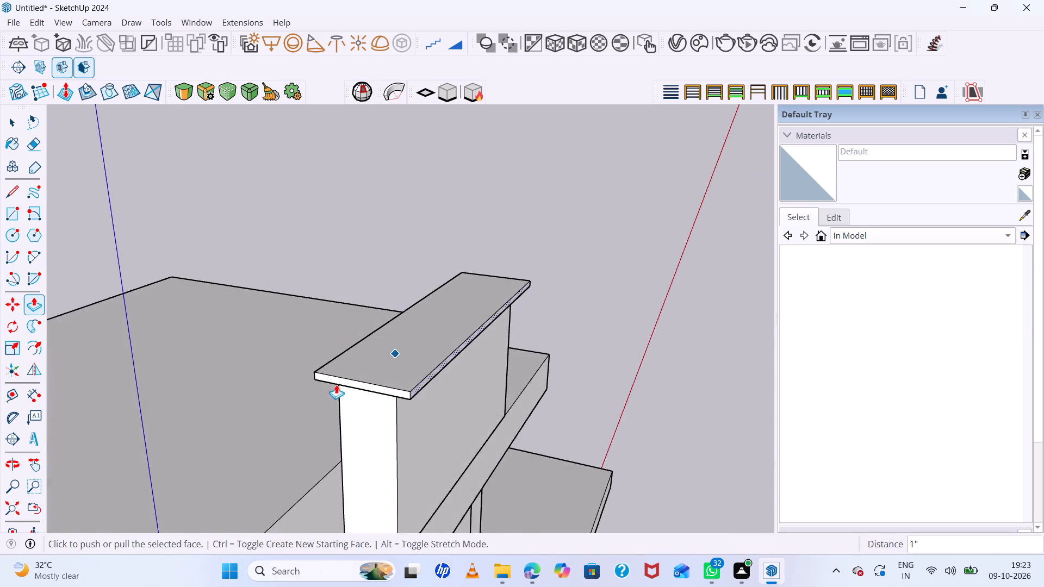
{"action": "scroll", "coordinate": [332, 394], "scroll_direction": "up", "scroll_amount": 5}
{"action": "key", "text": "space"}
{"action": "left_click", "coordinate": [404, 384]}
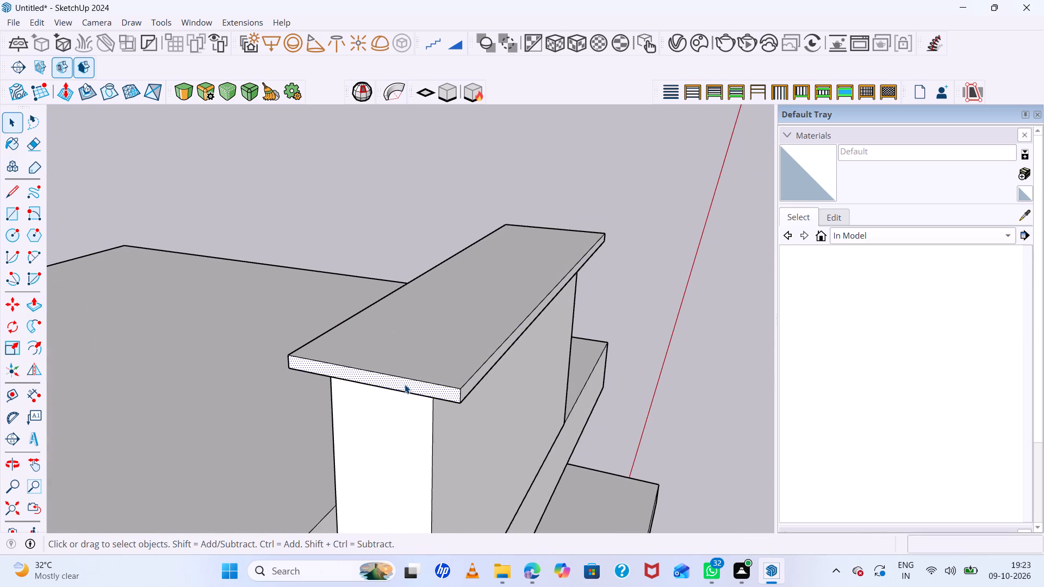
{"action": "key", "text": "p"}
{"action": "left_click", "coordinate": [405, 384]}
{"action": "left_click", "coordinate": [391, 391]}
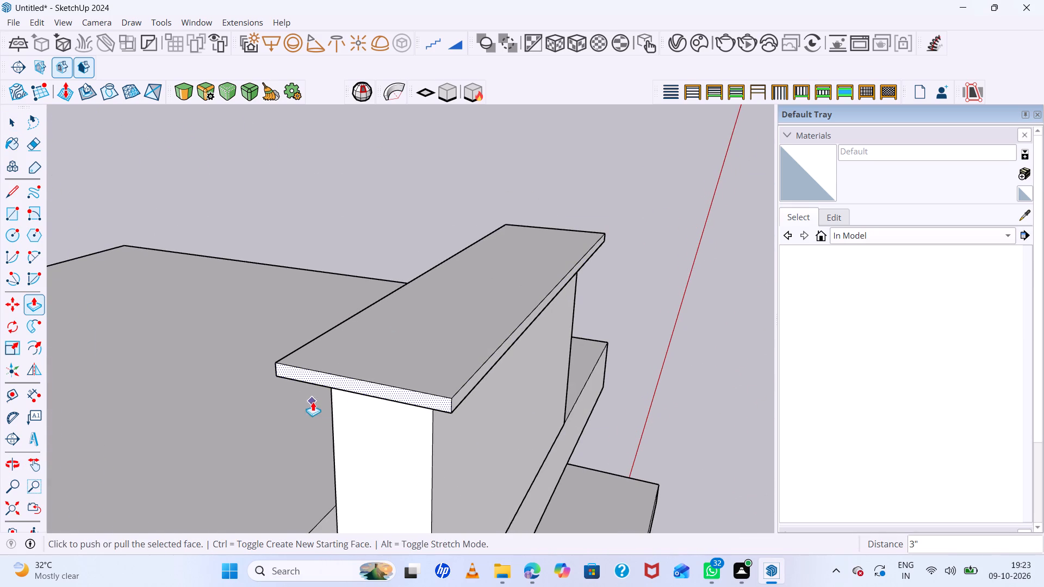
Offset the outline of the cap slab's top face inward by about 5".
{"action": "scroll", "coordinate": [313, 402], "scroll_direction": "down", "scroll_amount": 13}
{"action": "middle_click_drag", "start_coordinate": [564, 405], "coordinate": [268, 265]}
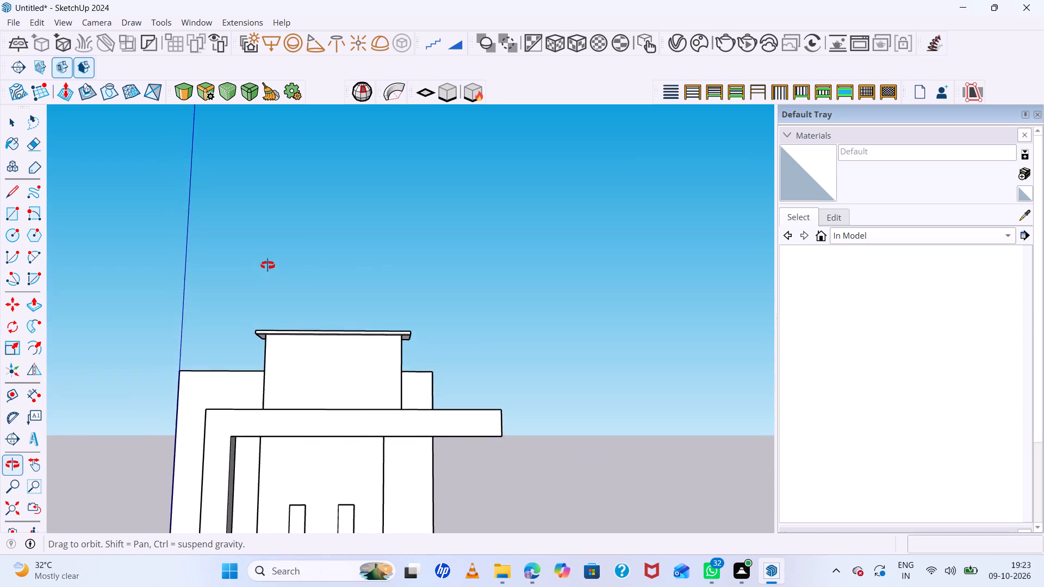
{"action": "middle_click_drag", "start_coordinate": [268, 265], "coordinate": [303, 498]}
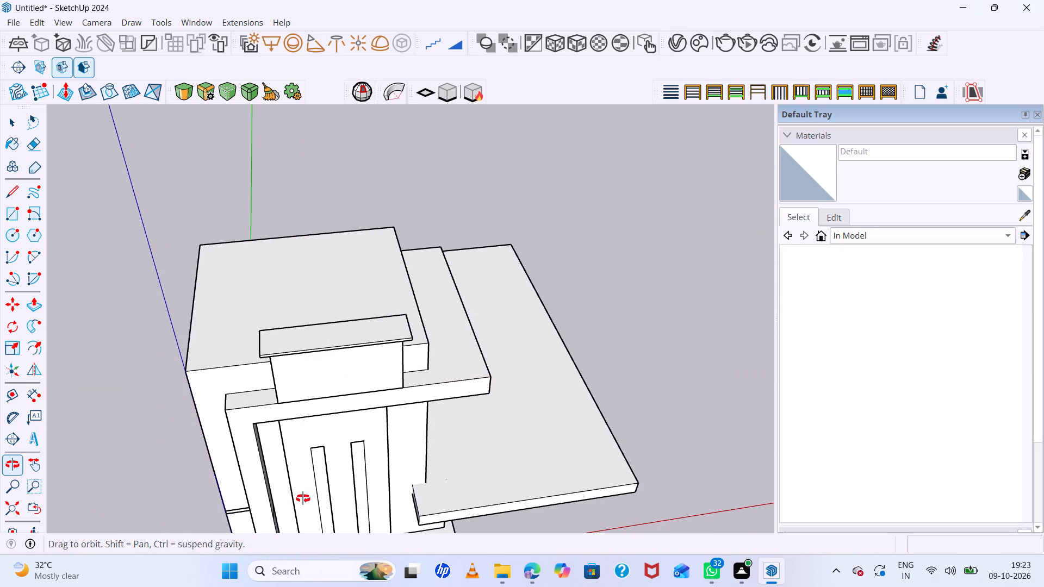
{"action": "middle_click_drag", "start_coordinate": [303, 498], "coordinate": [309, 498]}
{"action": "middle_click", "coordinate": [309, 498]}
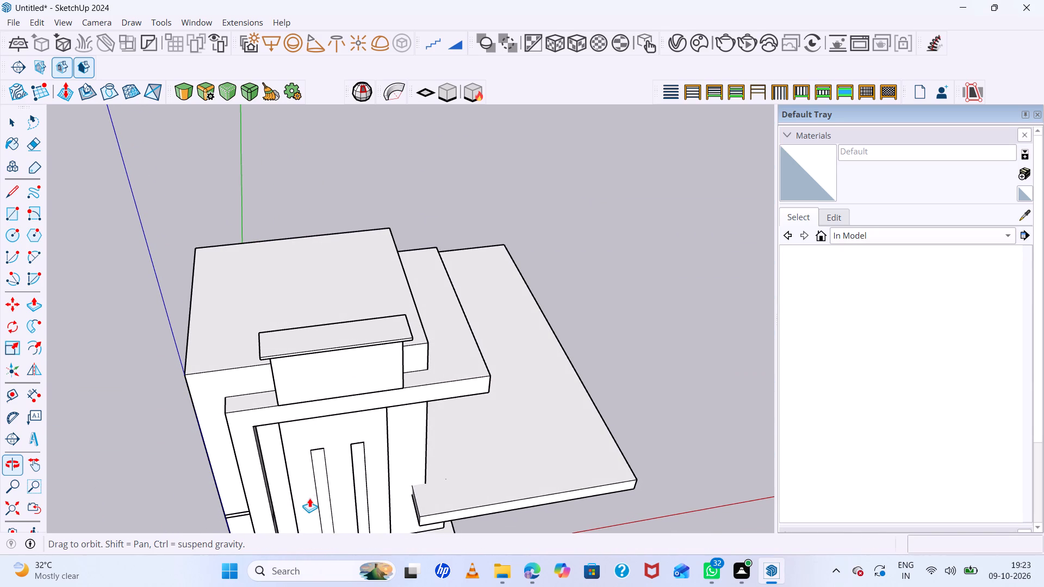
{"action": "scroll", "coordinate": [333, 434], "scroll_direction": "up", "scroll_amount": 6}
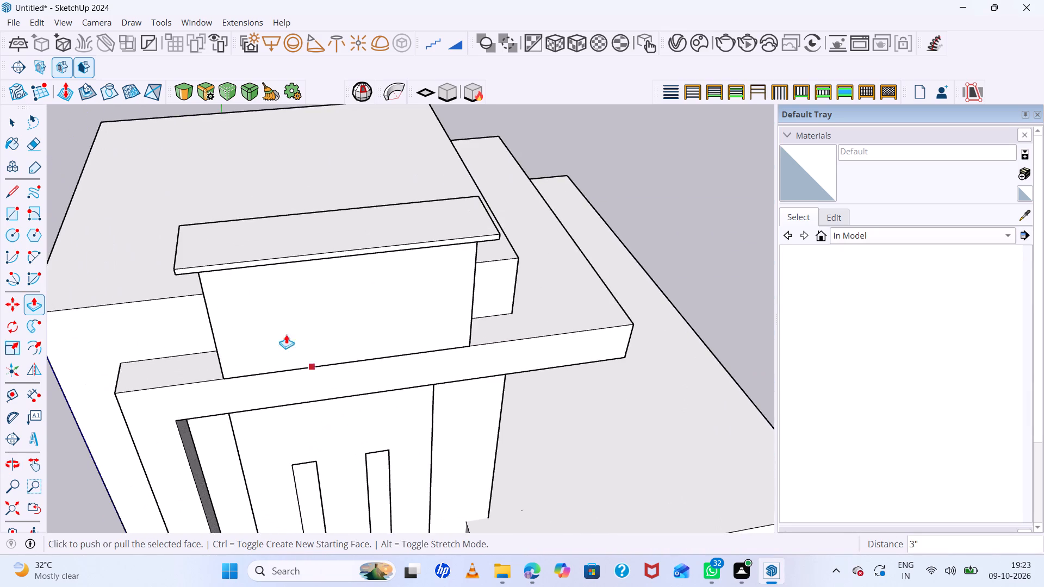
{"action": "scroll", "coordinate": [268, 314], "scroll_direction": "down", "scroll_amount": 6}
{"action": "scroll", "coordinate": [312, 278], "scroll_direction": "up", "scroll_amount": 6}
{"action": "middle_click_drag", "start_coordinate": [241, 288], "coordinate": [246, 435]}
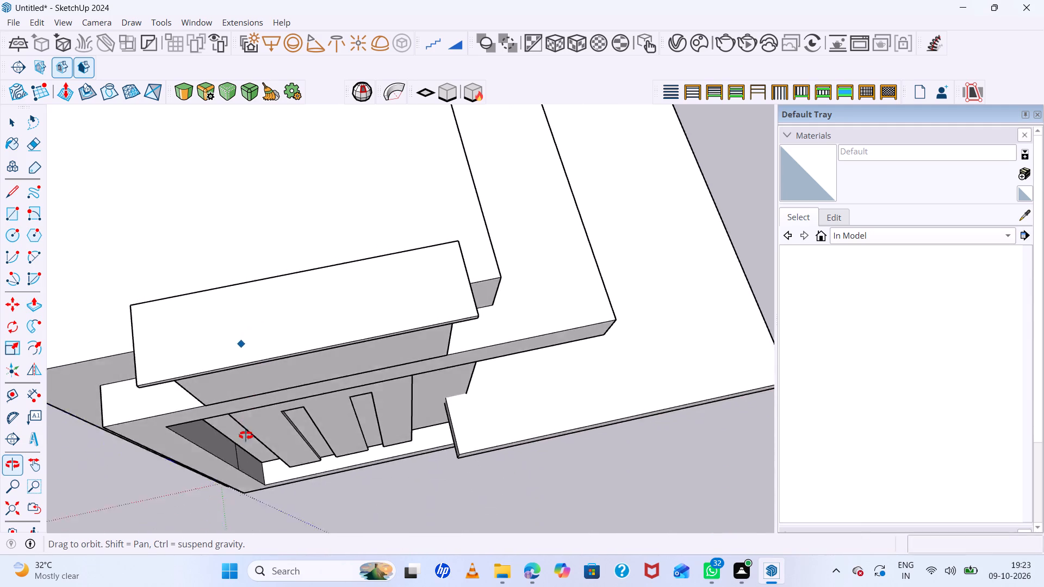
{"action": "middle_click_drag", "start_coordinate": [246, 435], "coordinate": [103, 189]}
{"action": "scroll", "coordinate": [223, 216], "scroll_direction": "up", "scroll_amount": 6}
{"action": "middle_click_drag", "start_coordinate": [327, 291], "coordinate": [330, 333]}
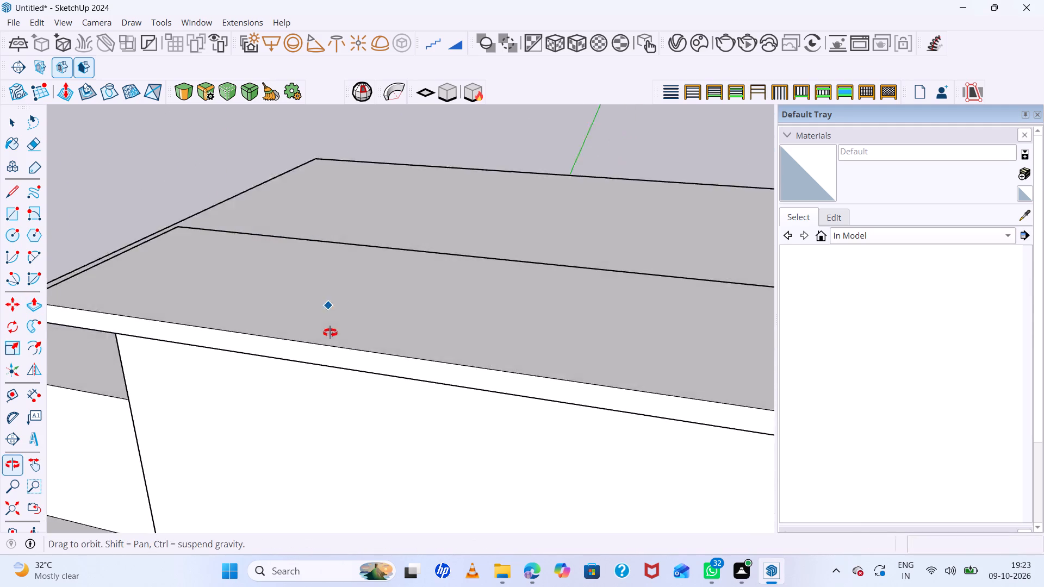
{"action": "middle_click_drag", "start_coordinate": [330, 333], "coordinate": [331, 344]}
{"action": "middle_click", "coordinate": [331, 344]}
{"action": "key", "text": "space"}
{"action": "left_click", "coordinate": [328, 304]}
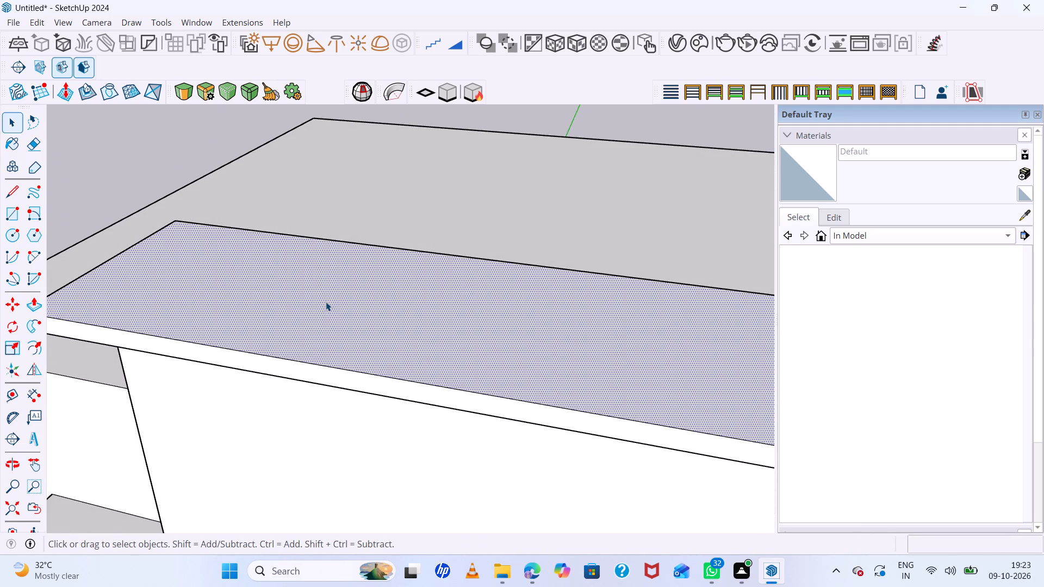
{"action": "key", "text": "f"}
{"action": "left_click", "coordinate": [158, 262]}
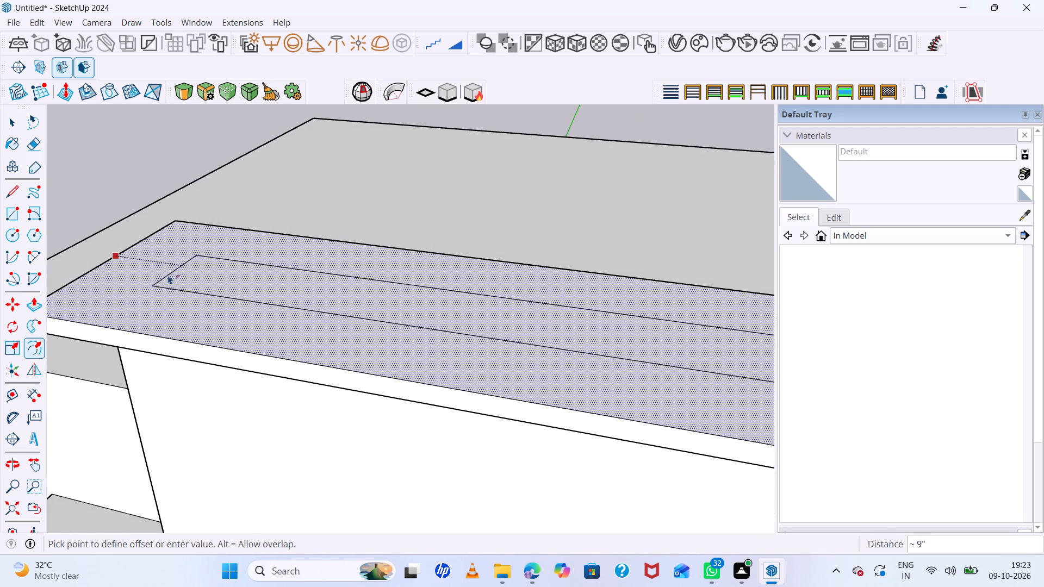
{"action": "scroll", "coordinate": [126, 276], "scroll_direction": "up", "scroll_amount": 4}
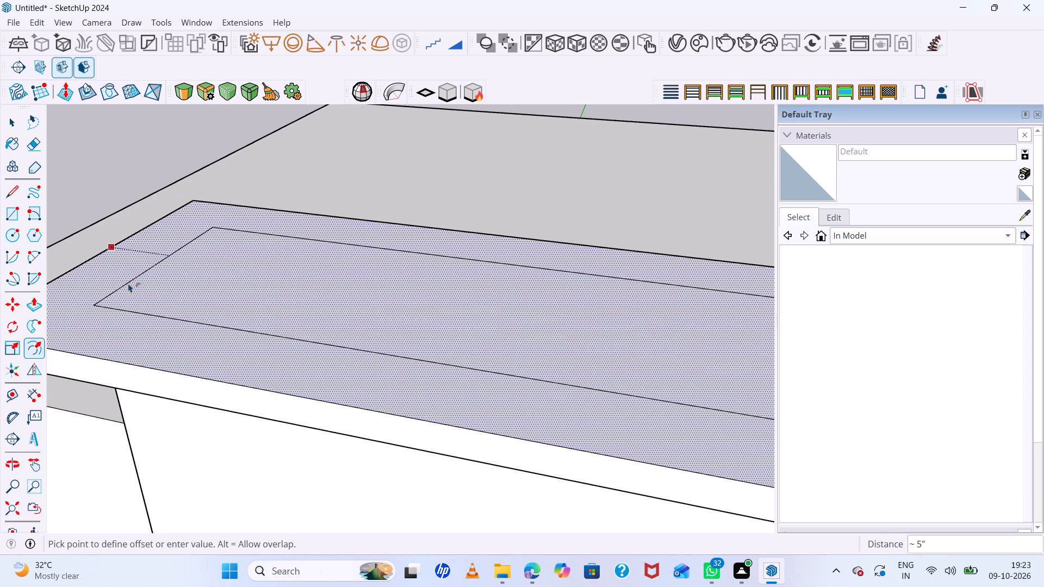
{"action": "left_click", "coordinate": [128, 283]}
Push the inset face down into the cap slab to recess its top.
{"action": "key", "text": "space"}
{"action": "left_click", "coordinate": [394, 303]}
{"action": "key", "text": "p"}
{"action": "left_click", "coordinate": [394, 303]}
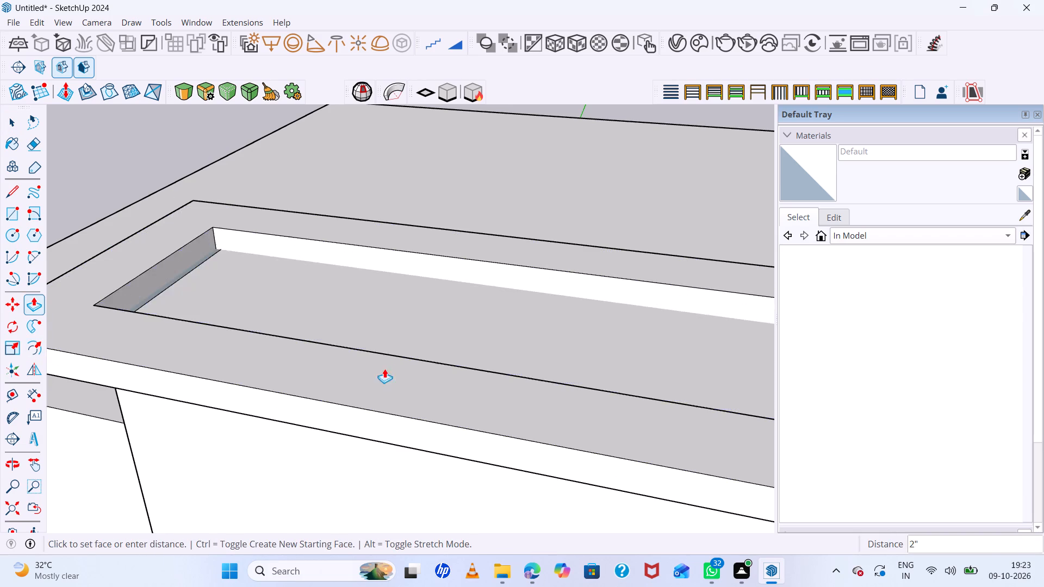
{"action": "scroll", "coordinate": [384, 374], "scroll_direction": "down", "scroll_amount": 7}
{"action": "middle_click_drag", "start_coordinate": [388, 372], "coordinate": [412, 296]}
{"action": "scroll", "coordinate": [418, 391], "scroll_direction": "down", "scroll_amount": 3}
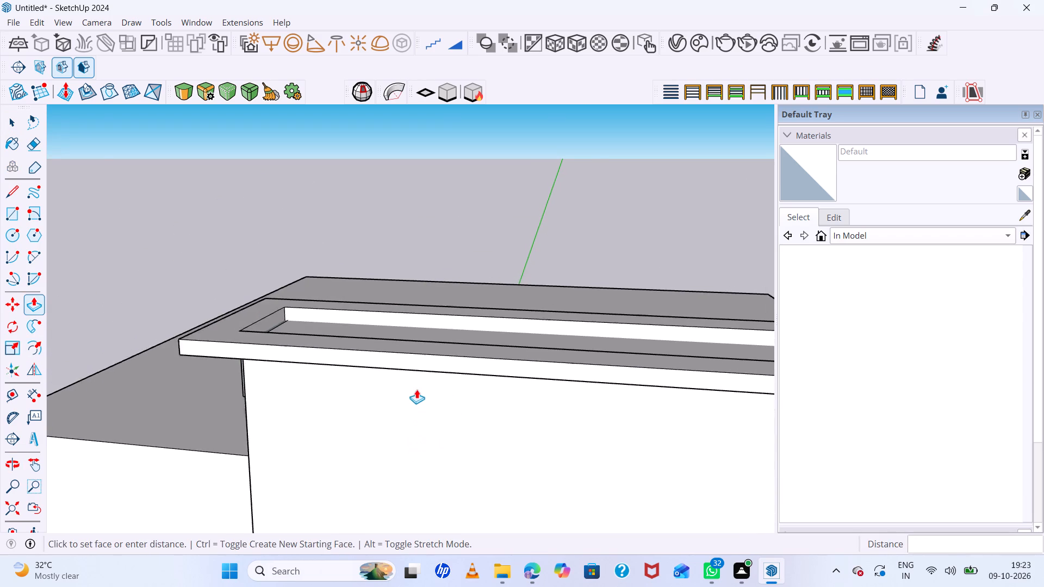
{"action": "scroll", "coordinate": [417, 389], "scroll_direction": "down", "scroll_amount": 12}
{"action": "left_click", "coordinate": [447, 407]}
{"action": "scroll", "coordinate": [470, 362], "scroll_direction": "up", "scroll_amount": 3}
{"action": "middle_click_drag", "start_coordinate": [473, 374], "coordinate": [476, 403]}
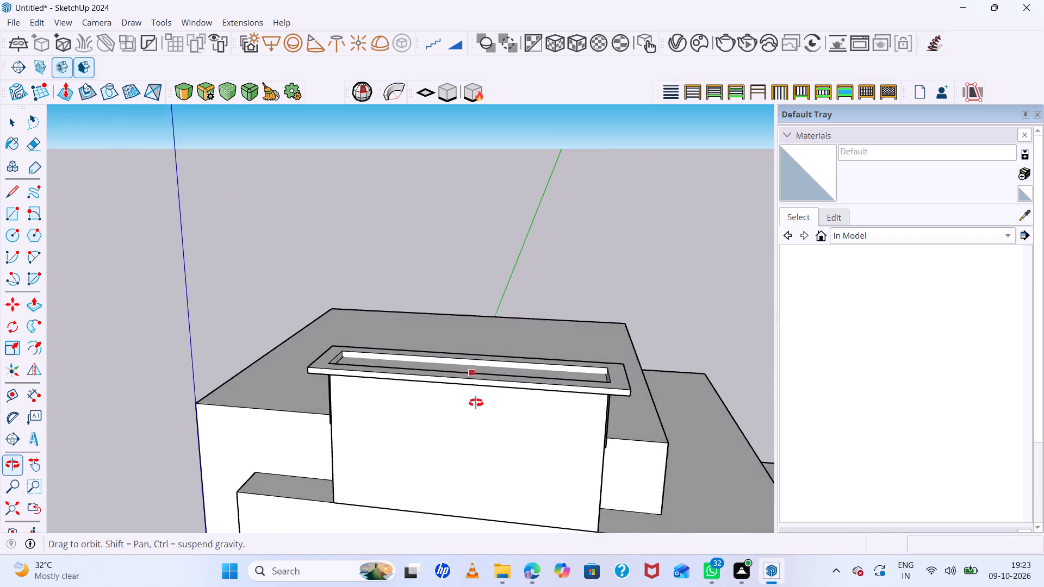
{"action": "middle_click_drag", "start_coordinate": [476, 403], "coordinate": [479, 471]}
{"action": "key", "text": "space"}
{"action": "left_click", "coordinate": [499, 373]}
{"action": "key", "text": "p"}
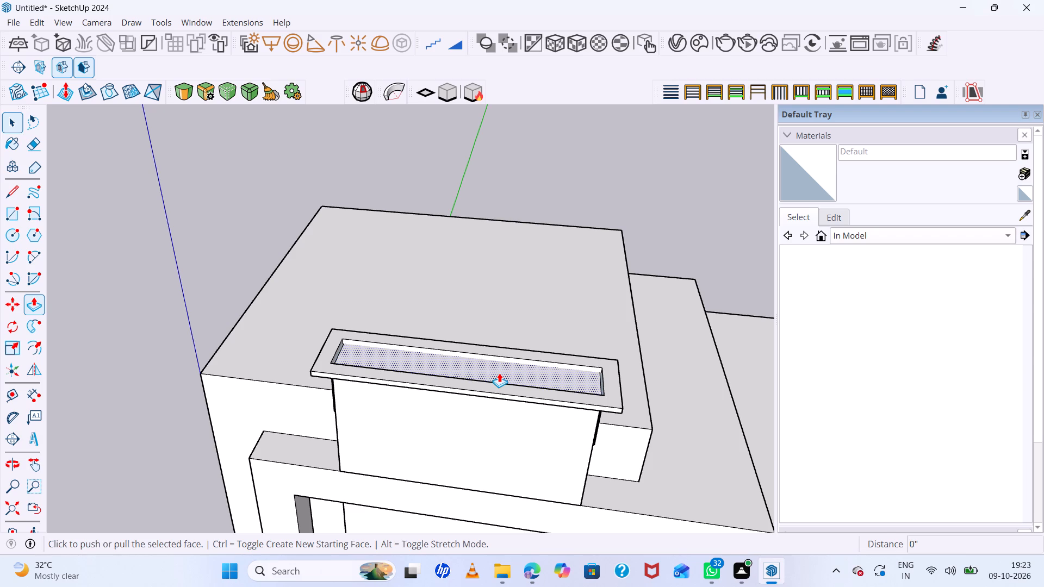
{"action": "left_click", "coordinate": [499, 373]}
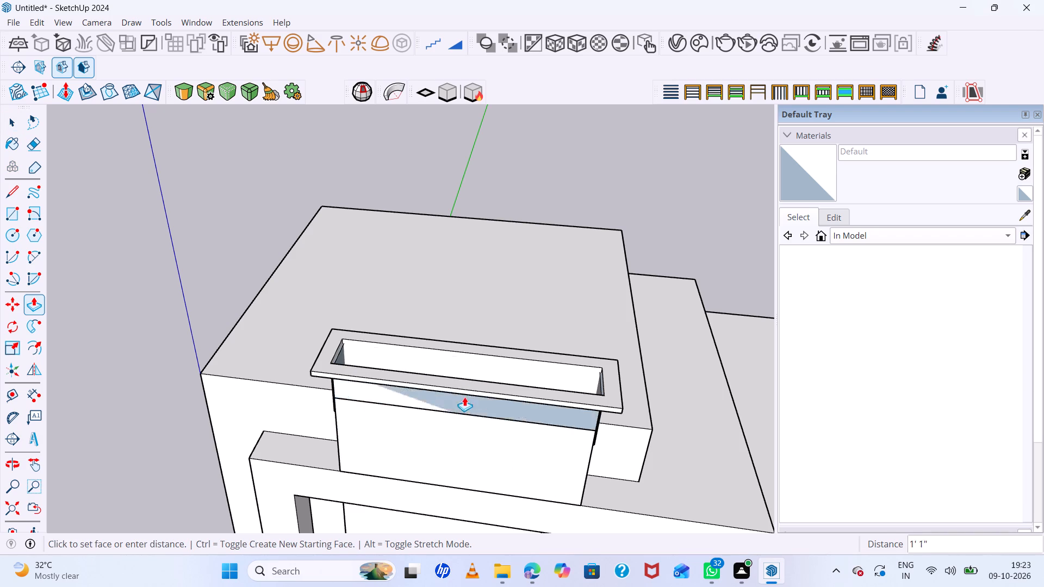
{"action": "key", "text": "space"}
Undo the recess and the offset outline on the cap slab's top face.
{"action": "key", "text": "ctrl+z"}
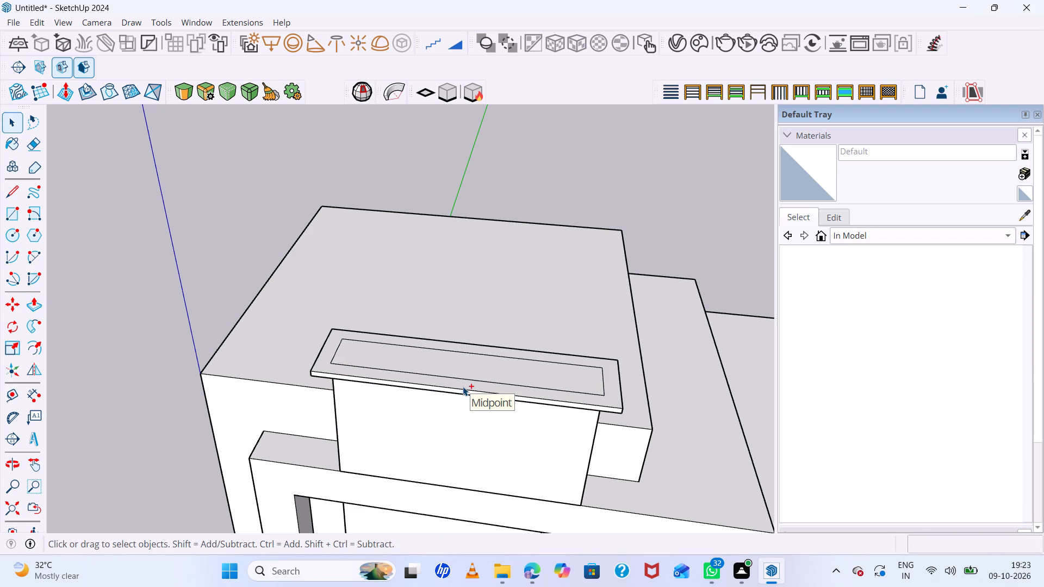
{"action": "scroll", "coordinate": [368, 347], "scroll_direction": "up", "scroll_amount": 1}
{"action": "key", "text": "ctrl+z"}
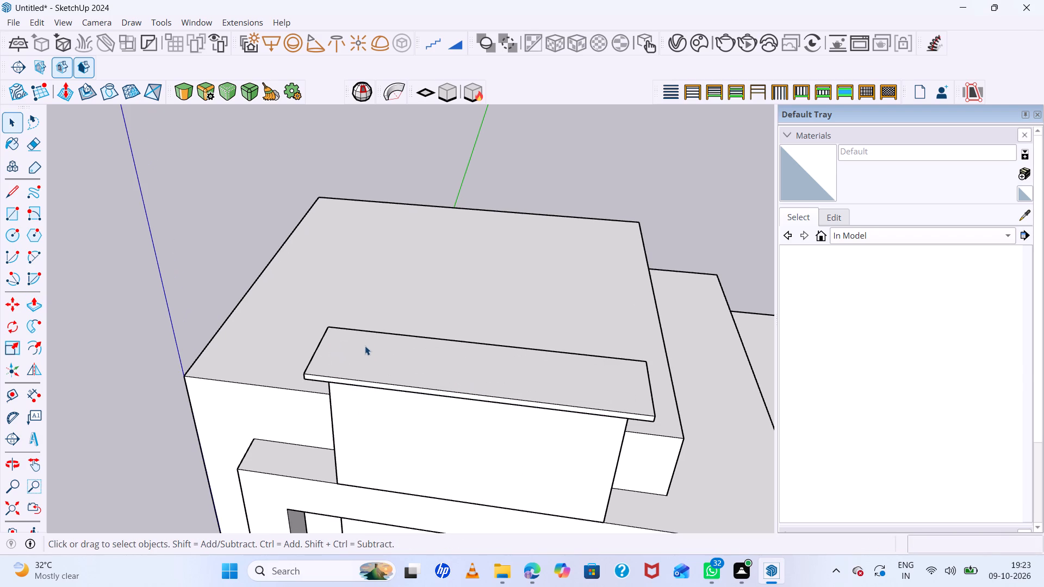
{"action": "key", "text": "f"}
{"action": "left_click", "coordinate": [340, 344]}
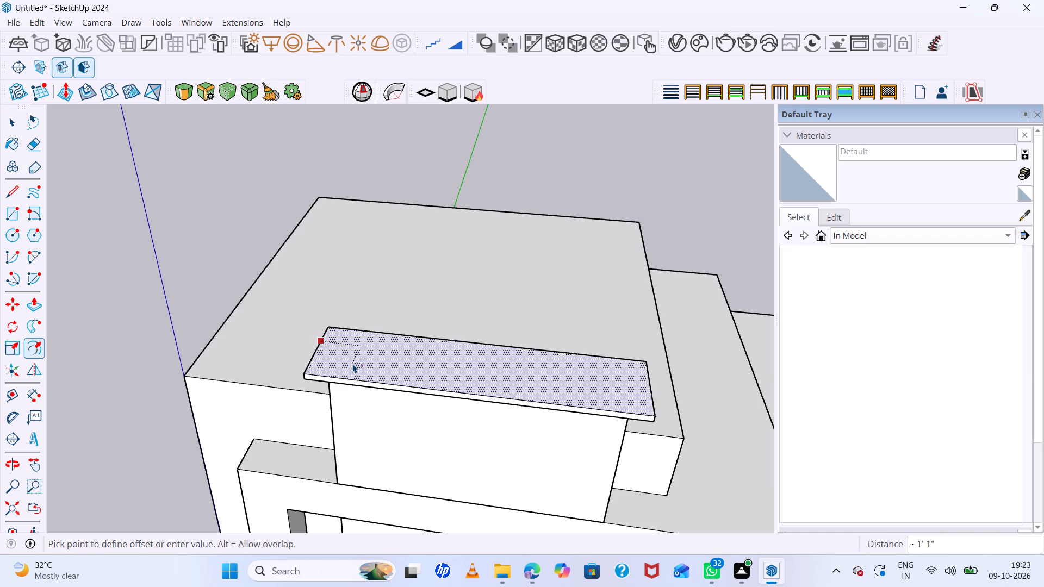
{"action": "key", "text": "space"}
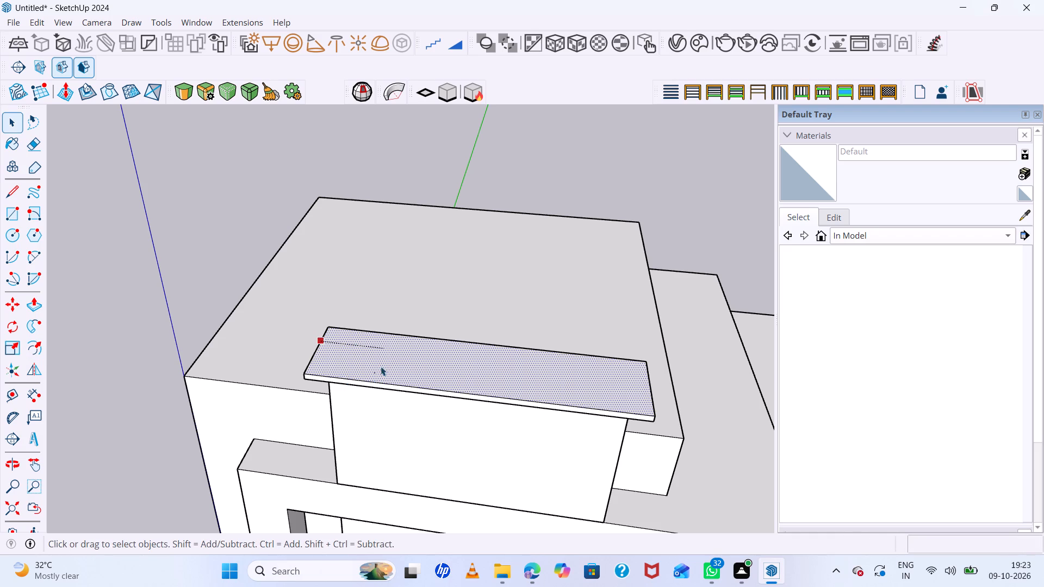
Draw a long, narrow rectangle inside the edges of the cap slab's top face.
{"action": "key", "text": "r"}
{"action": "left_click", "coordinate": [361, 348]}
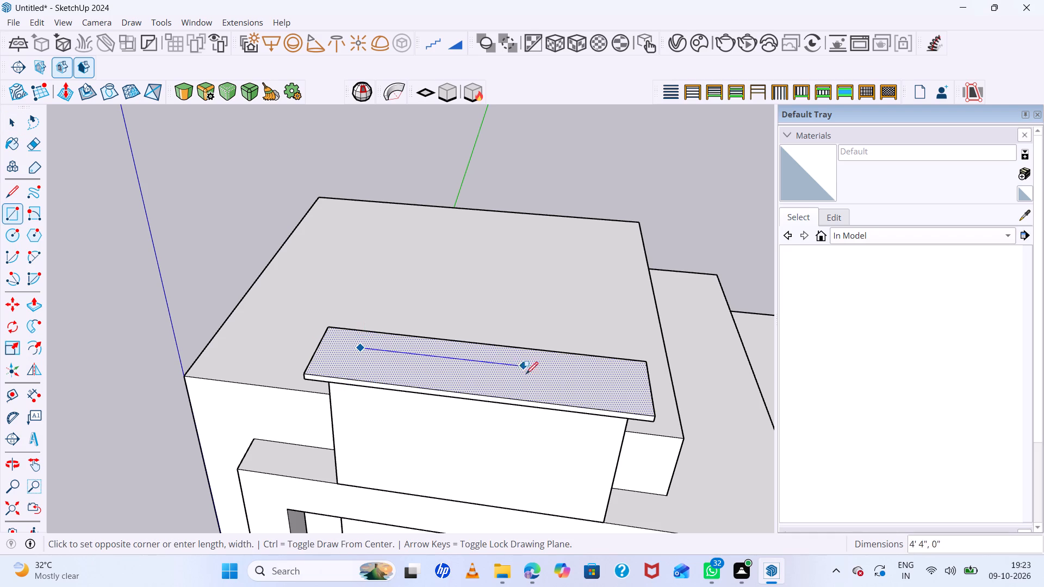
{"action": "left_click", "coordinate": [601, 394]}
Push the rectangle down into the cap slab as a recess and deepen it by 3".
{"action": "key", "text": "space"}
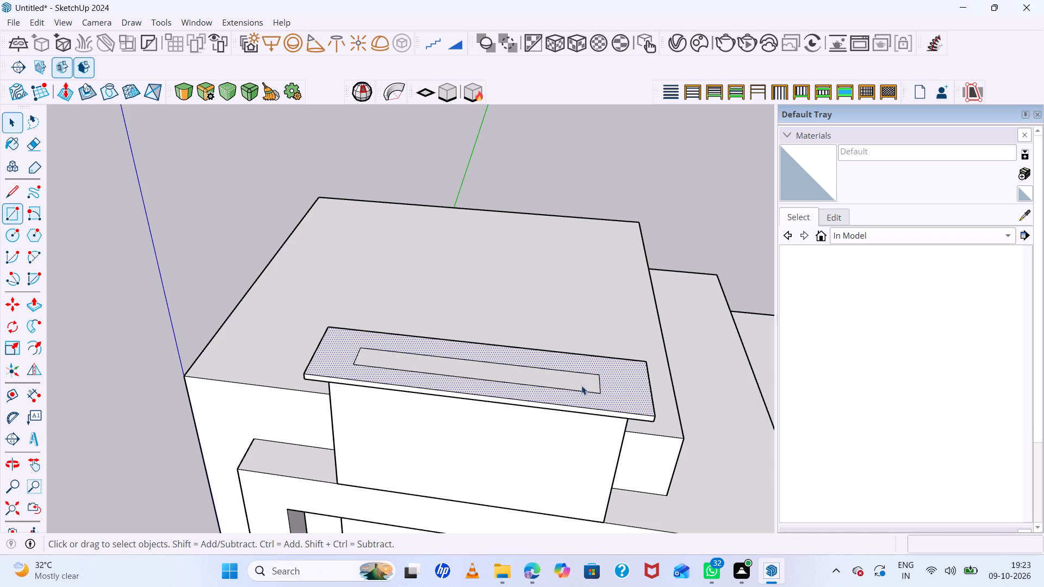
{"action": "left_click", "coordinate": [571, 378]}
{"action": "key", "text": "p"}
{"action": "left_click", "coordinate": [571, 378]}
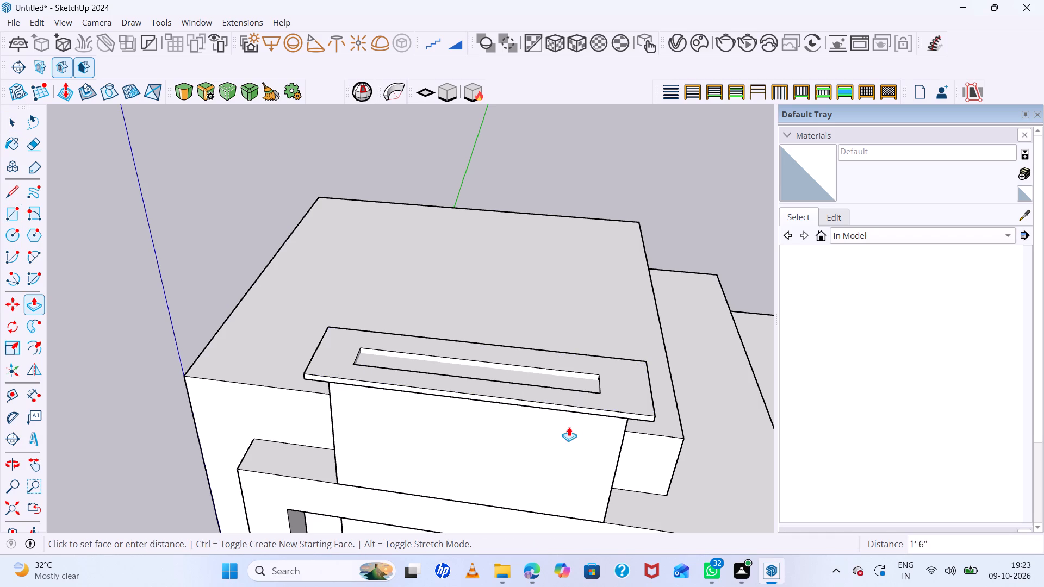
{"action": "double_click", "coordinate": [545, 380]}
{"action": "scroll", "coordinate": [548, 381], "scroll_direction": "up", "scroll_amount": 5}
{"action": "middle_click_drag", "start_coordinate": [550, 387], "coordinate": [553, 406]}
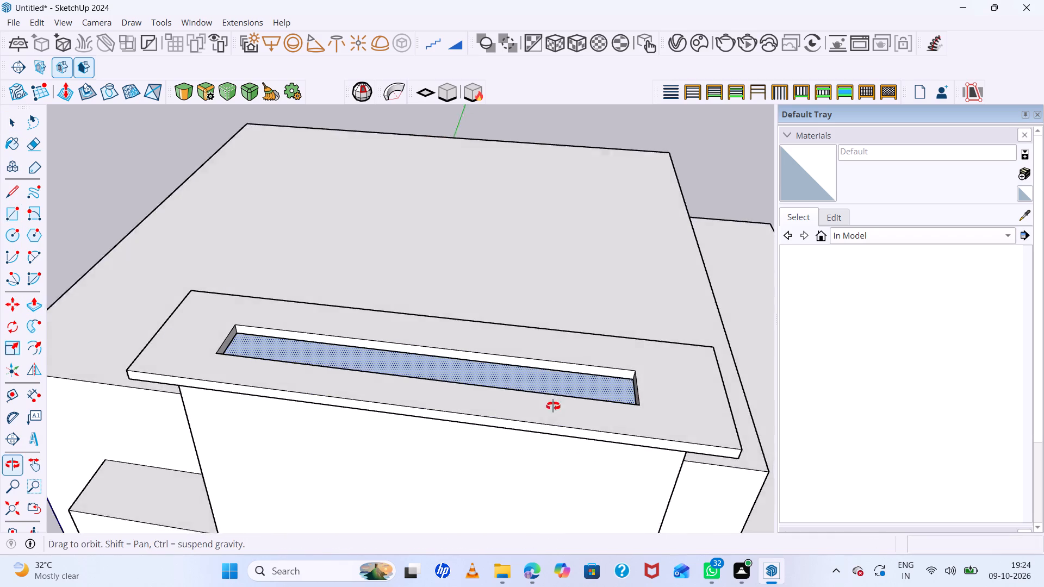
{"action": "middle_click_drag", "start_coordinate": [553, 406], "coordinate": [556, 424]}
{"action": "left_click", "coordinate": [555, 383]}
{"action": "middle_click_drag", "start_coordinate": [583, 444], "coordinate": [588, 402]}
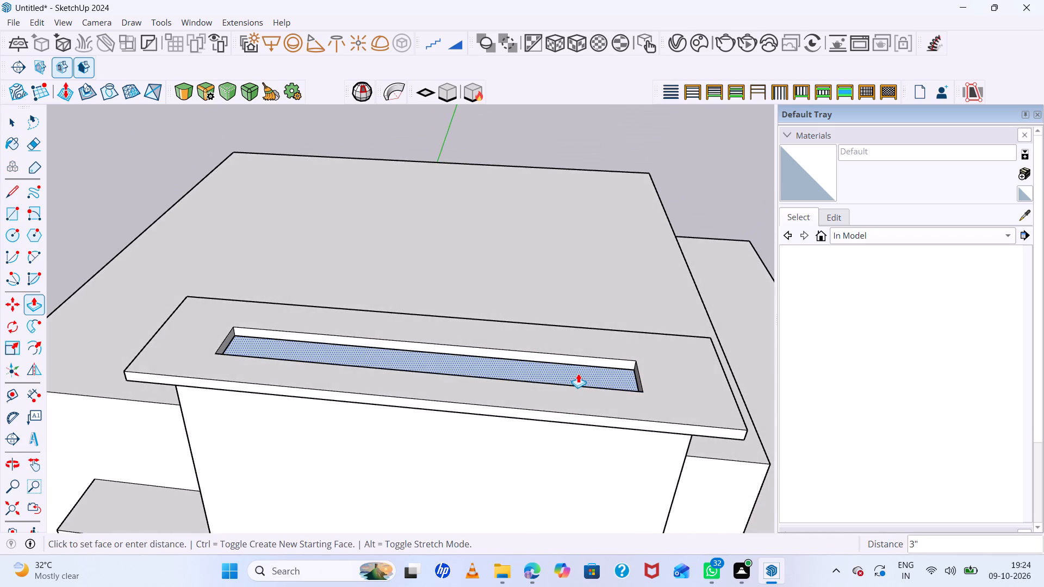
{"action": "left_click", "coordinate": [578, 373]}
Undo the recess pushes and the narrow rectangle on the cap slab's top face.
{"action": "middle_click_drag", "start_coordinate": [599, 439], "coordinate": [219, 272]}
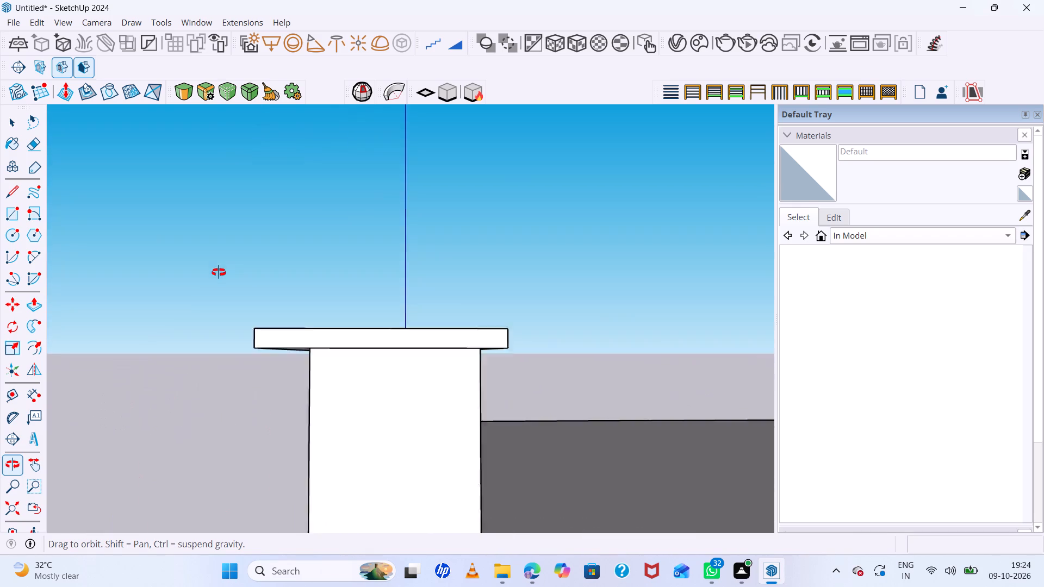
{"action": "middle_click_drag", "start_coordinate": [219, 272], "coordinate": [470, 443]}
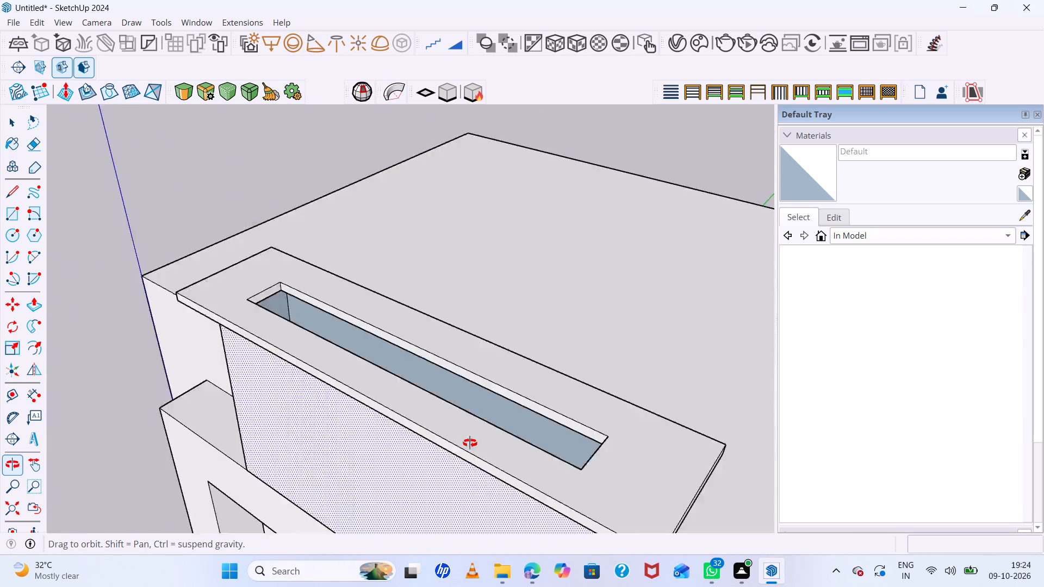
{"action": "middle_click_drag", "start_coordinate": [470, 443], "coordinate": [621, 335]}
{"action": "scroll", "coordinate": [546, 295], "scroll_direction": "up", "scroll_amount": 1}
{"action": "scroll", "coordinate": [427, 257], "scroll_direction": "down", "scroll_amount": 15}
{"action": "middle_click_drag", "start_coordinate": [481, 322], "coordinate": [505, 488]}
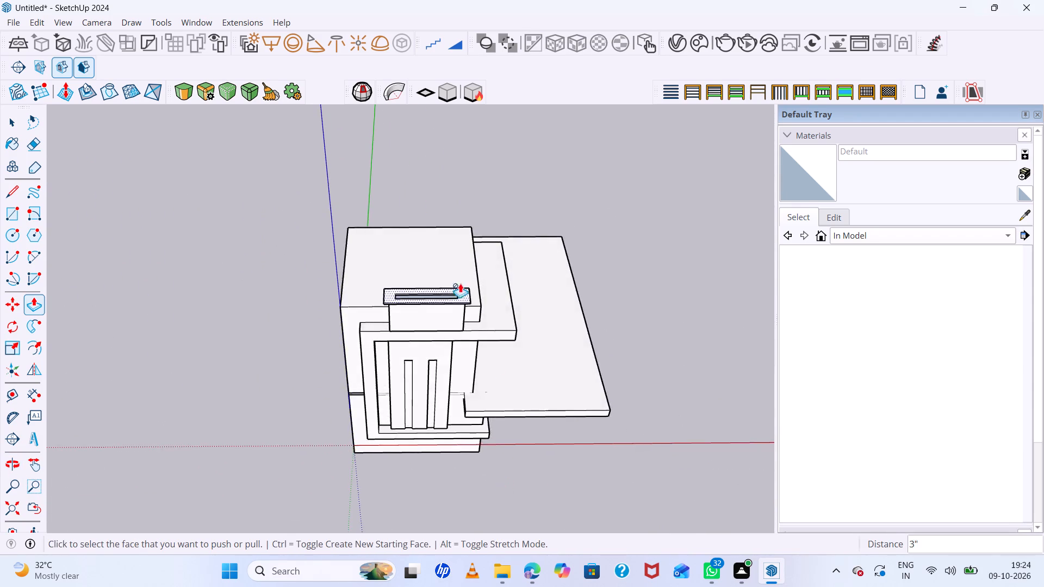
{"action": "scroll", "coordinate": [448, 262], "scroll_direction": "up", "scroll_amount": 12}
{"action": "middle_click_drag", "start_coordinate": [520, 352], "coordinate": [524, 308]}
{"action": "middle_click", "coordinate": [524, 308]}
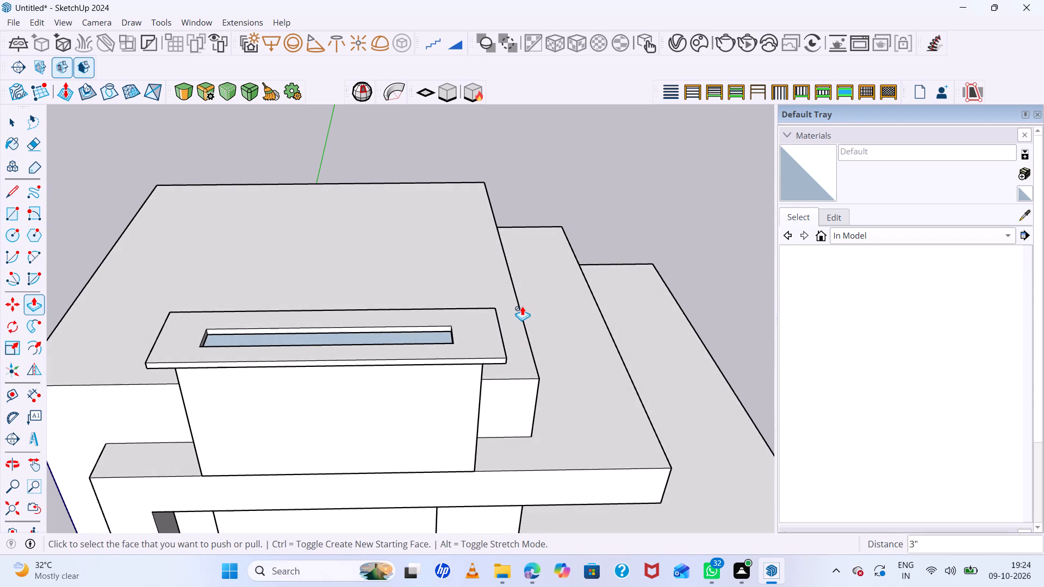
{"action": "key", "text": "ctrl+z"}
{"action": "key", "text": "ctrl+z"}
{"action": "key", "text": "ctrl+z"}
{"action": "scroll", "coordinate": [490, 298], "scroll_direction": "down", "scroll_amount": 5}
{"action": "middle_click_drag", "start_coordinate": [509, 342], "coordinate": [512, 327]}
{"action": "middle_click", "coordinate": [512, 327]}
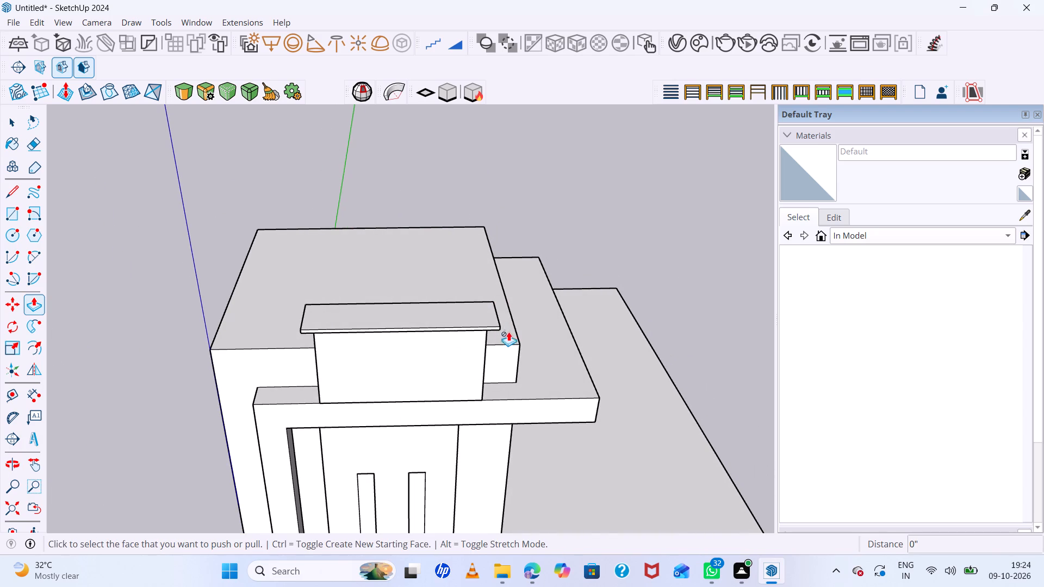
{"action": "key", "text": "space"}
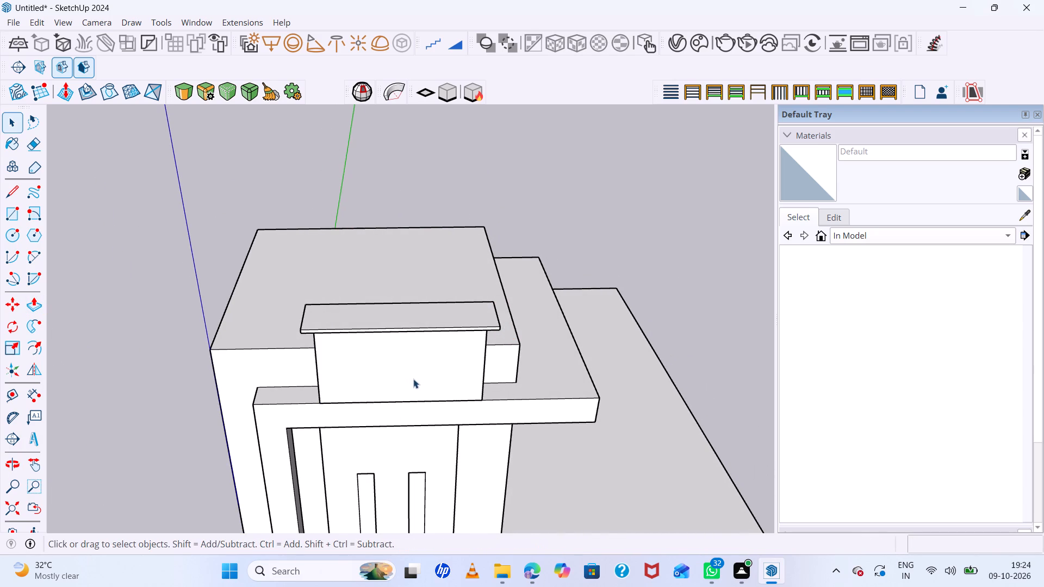
Examine the plain capped rooftop block and the building's overall massing from several angles.
{"action": "scroll", "coordinate": [419, 380], "scroll_direction": "up", "scroll_amount": 6}
{"action": "middle_click_drag", "start_coordinate": [520, 396], "coordinate": [347, 233]}
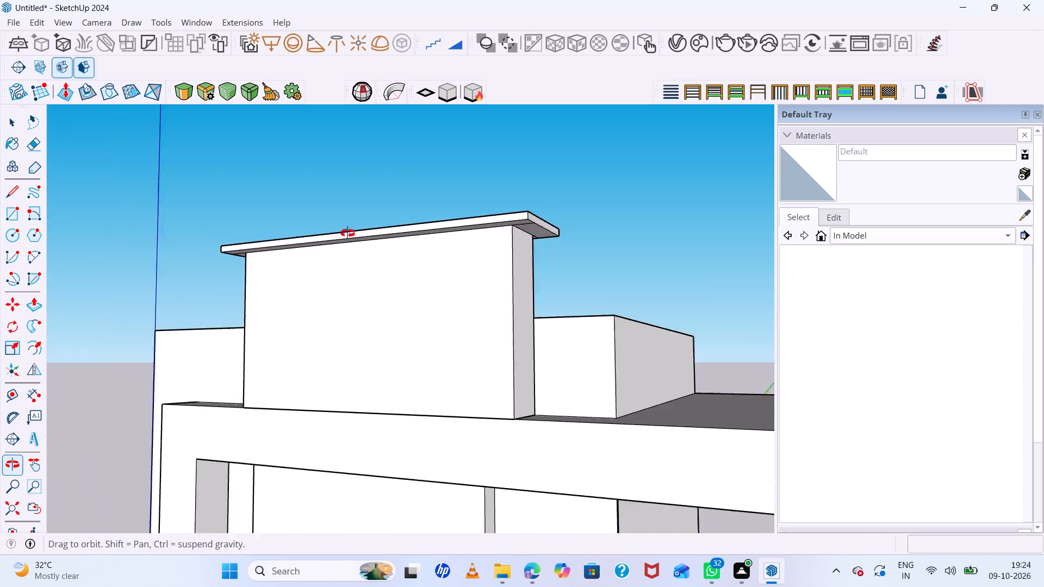
{"action": "middle_click_drag", "start_coordinate": [347, 233], "coordinate": [333, 240]}
{"action": "middle_click", "coordinate": [333, 241]}
{"action": "scroll", "coordinate": [333, 244], "scroll_direction": "up", "scroll_amount": 1}
{"action": "scroll", "coordinate": [341, 247], "scroll_direction": "down", "scroll_amount": 16}
{"action": "middle_click_drag", "start_coordinate": [446, 353], "coordinate": [470, 424]}
{"action": "scroll", "coordinate": [431, 234], "scroll_direction": "down", "scroll_amount": 7}
{"action": "scroll", "coordinate": [482, 304], "scroll_direction": "up", "scroll_amount": 1}
{"action": "middle_click_drag", "start_coordinate": [484, 307], "coordinate": [512, 306]}
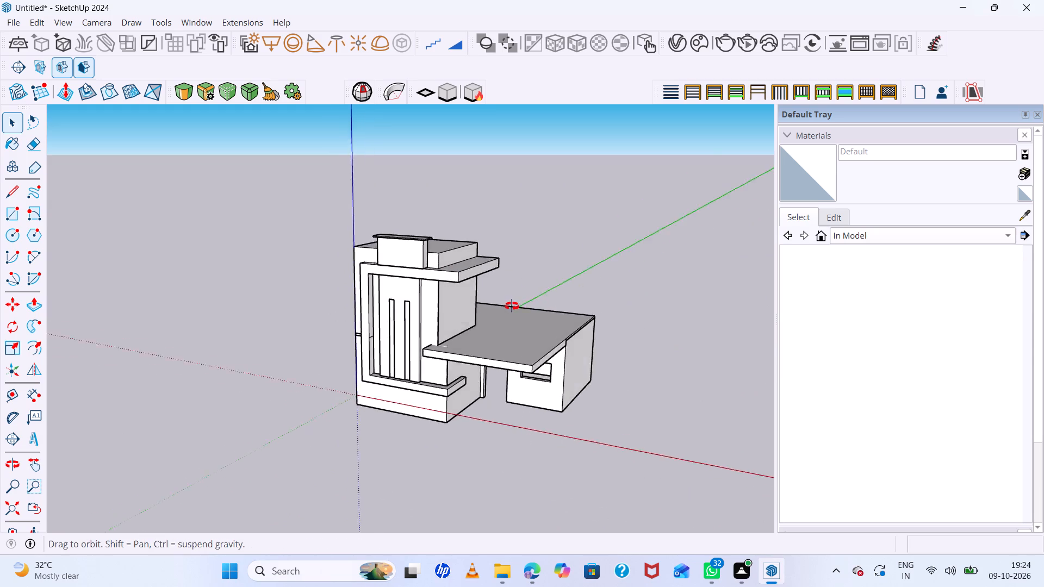
{"action": "middle_click_drag", "start_coordinate": [512, 306], "coordinate": [699, 216]}
{"action": "middle_click", "coordinate": [699, 216]}
{"action": "scroll", "coordinate": [422, 239], "scroll_direction": "up", "scroll_amount": 11}
{"action": "middle_click_drag", "start_coordinate": [514, 280], "coordinate": [581, 313]}
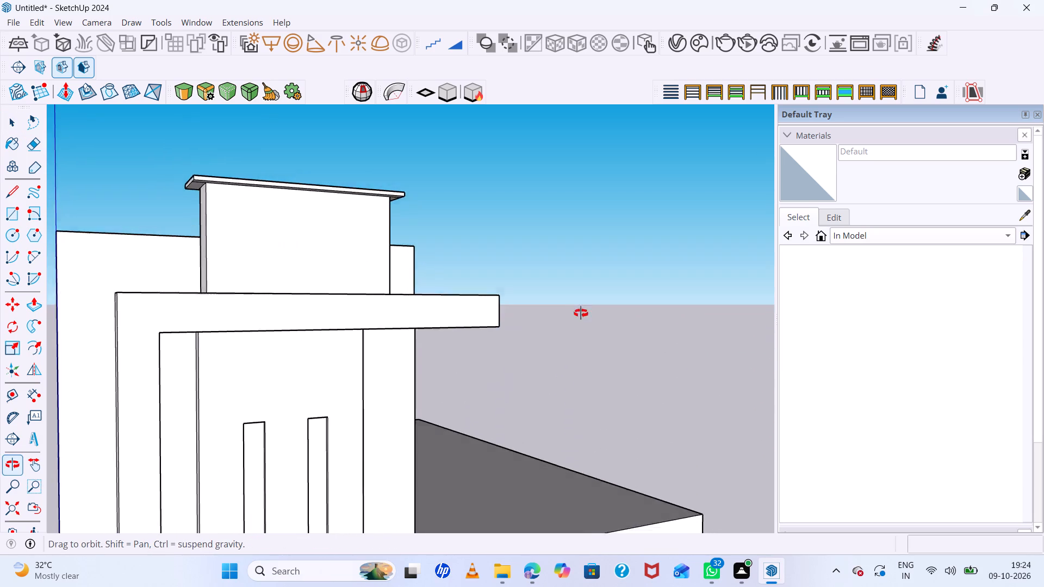
Pull the rooftop block's narrow end face nearest the vertical blue axis outward to lengthen the block.
{"action": "middle_click_drag", "start_coordinate": [581, 313], "coordinate": [581, 321]}
{"action": "middle_click", "coordinate": [577, 321]}
{"action": "scroll", "coordinate": [308, 313], "scroll_direction": "up", "scroll_amount": 5}
{"action": "scroll", "coordinate": [150, 254], "scroll_direction": "up", "scroll_amount": 1}
{"action": "middle_click_drag", "start_coordinate": [153, 255], "coordinate": [313, 247]}
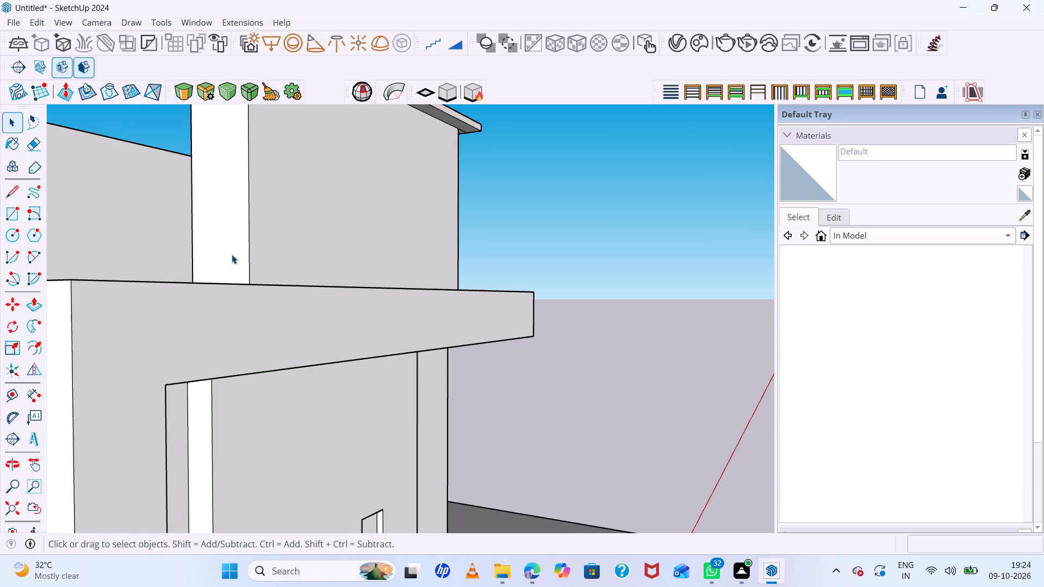
{"action": "left_click", "coordinate": [232, 254]}
{"action": "key", "text": "p"}
{"action": "left_click", "coordinate": [232, 254]}
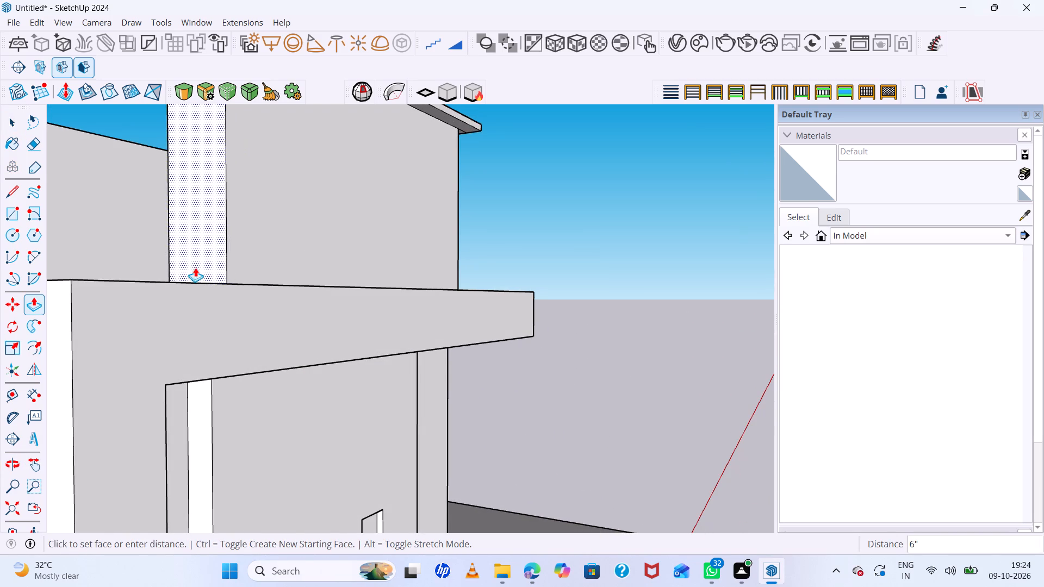
{"action": "left_click", "coordinate": [176, 267]}
Push the rooftop block's opposite end face, farthest from the blue axis, inward by 6".
{"action": "scroll", "coordinate": [256, 278], "scroll_direction": "down", "scroll_amount": 5}
{"action": "middle_click_drag", "start_coordinate": [438, 322], "coordinate": [139, 282]}
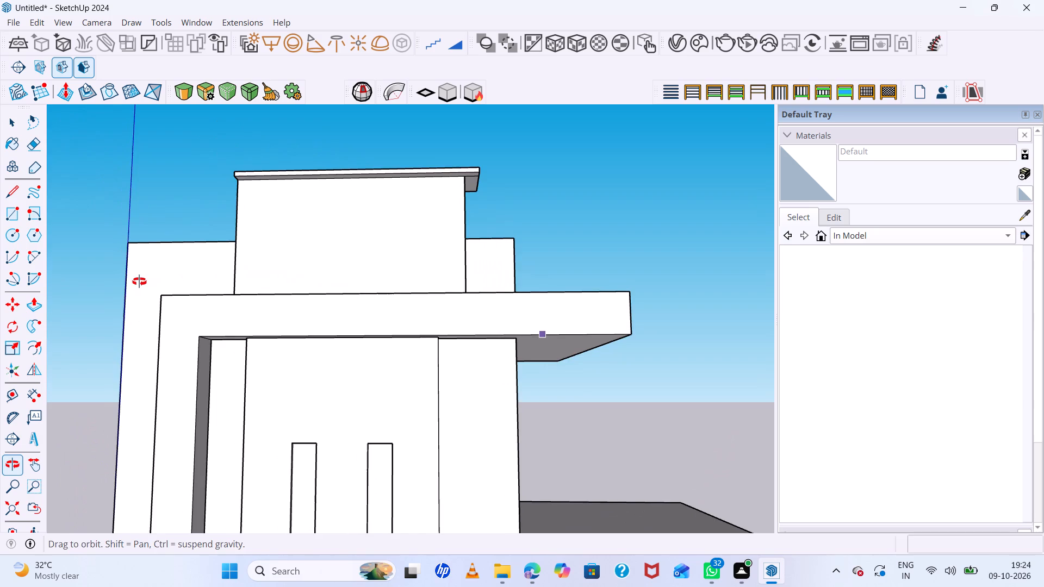
{"action": "middle_click_drag", "start_coordinate": [139, 282], "coordinate": [138, 283]}
{"action": "scroll", "coordinate": [546, 283], "scroll_direction": "up", "scroll_amount": 4}
{"action": "middle_click_drag", "start_coordinate": [544, 279], "coordinate": [367, 314]}
{"action": "left_click", "coordinate": [381, 271]}
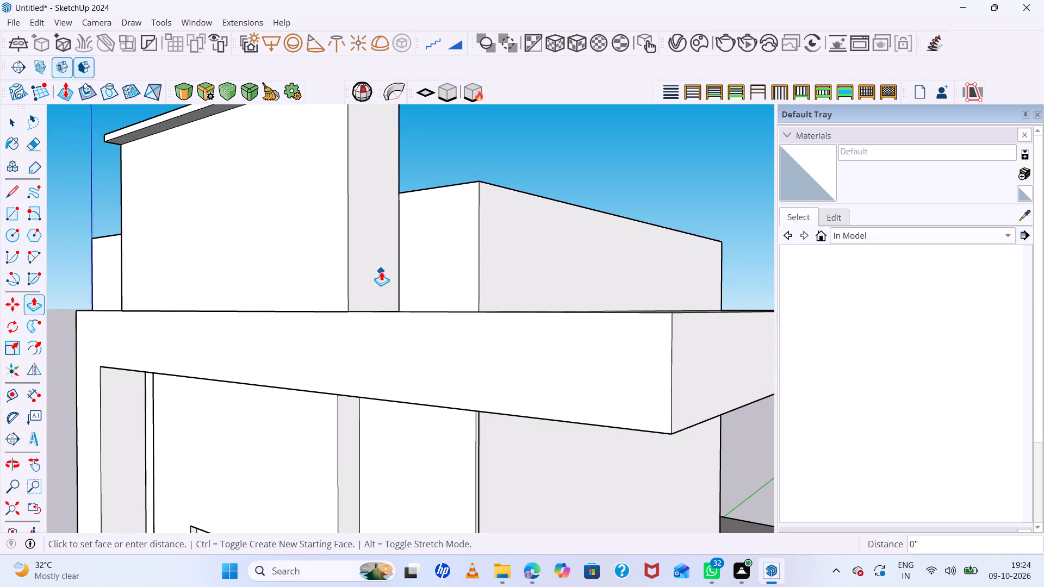
{"action": "key", "text": "space"}
{"action": "double_click", "coordinate": [381, 271]}
{"action": "left_click", "coordinate": [381, 270]}
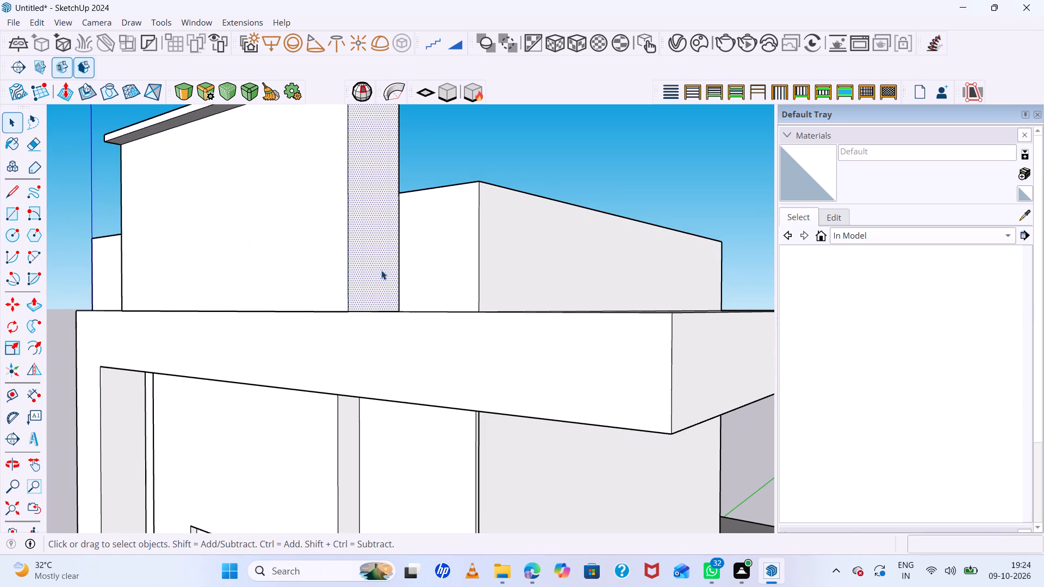
{"action": "key", "text": "p"}
{"action": "left_click", "coordinate": [382, 280]}
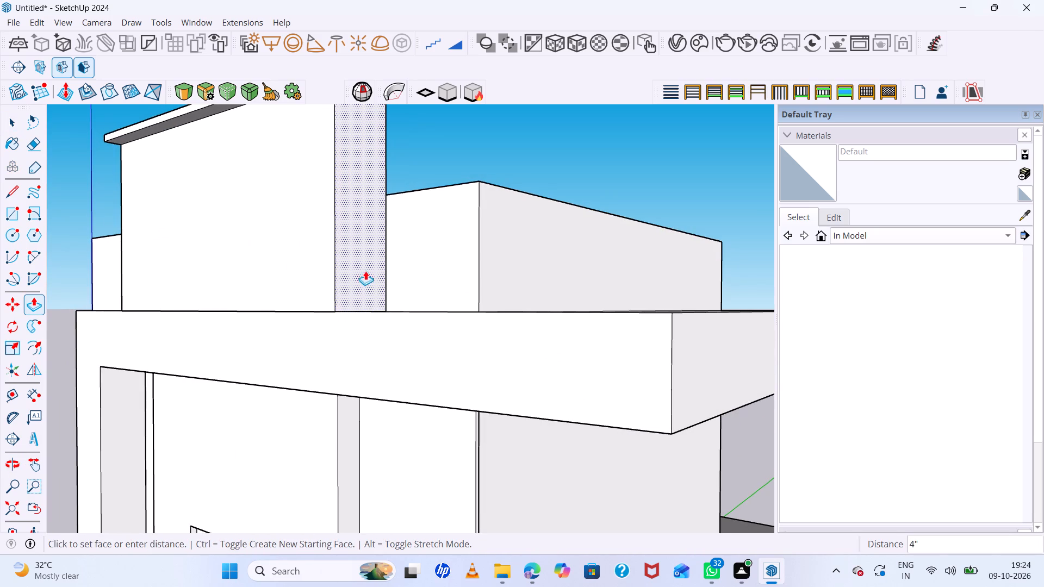
{"action": "left_click", "coordinate": [363, 269]}
Push the same end face of the rooftop block inward by another 5".
{"action": "scroll", "coordinate": [396, 340], "scroll_direction": "down", "scroll_amount": 4}
{"action": "middle_click_drag", "start_coordinate": [454, 354], "coordinate": [594, 278]}
{"action": "scroll", "coordinate": [463, 240], "scroll_direction": "up", "scroll_amount": 2}
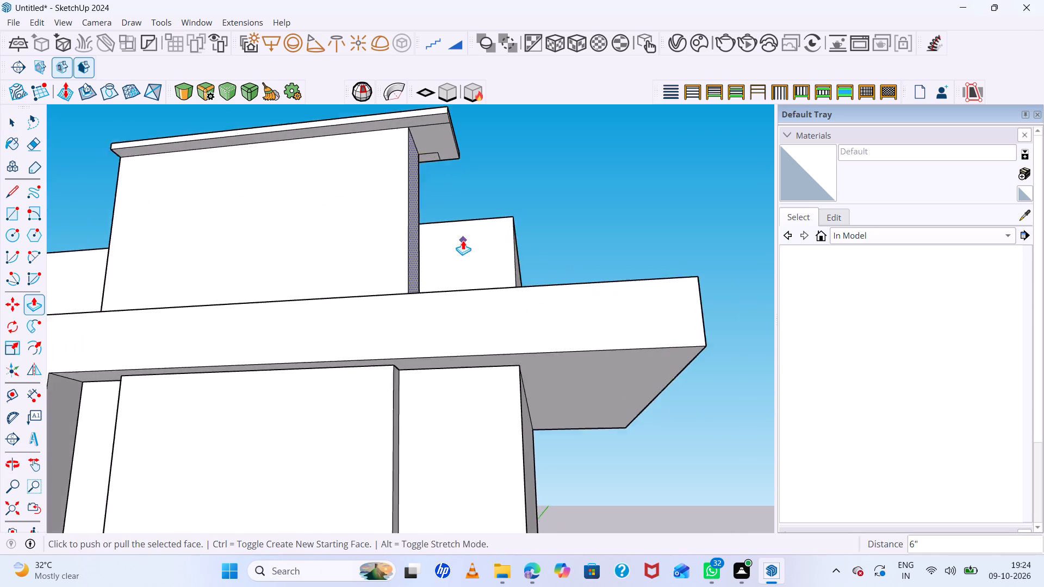
{"action": "scroll", "coordinate": [463, 240], "scroll_direction": "up", "scroll_amount": 2}
{"action": "left_click", "coordinate": [402, 255]}
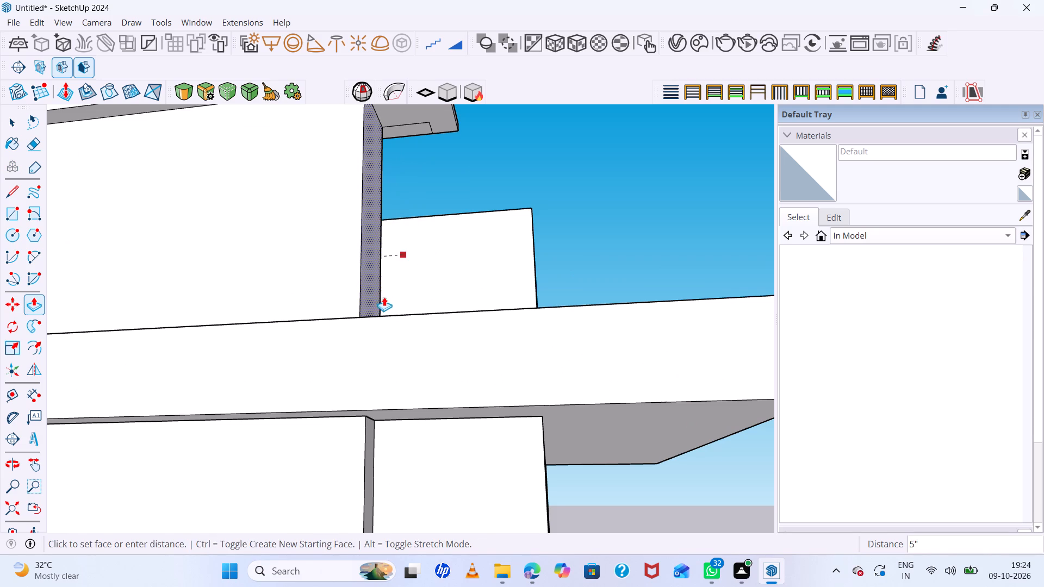
{"action": "left_click", "coordinate": [384, 297]}
Pull the cap slab's end face nearest the blue axis outward so it overhangs the extended rooftop block.
{"action": "scroll", "coordinate": [467, 321], "scroll_direction": "down", "scroll_amount": 12}
{"action": "middle_click_drag", "start_coordinate": [531, 341], "coordinate": [625, 461]}
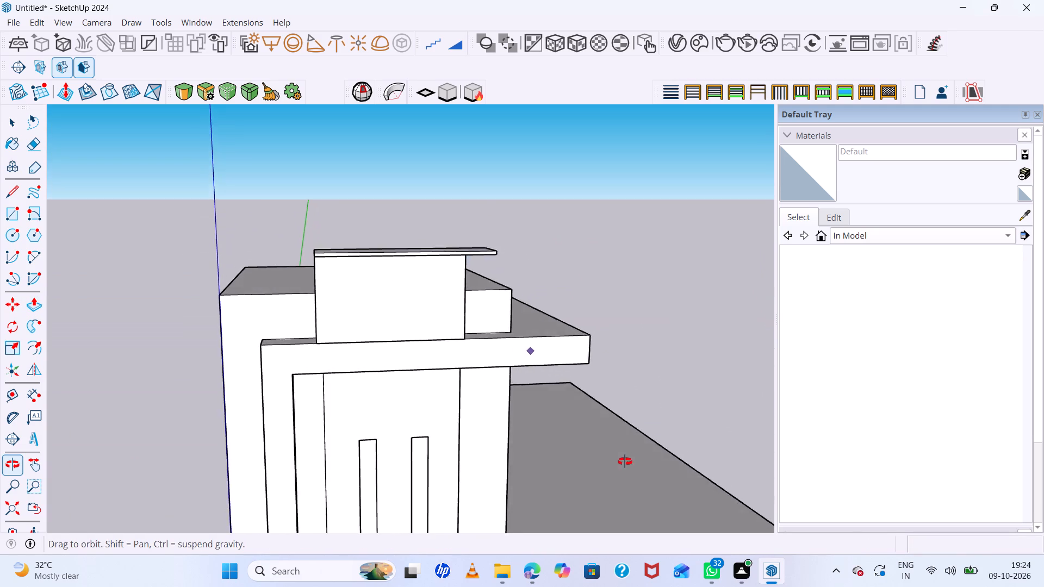
{"action": "middle_click_drag", "start_coordinate": [625, 461], "coordinate": [656, 366]}
{"action": "middle_click", "coordinate": [656, 363]}
{"action": "scroll", "coordinate": [314, 211], "scroll_direction": "up", "scroll_amount": 7}
{"action": "middle_click_drag", "start_coordinate": [436, 292], "coordinate": [440, 326]}
{"action": "scroll", "coordinate": [296, 302], "scroll_direction": "up", "scroll_amount": 5}
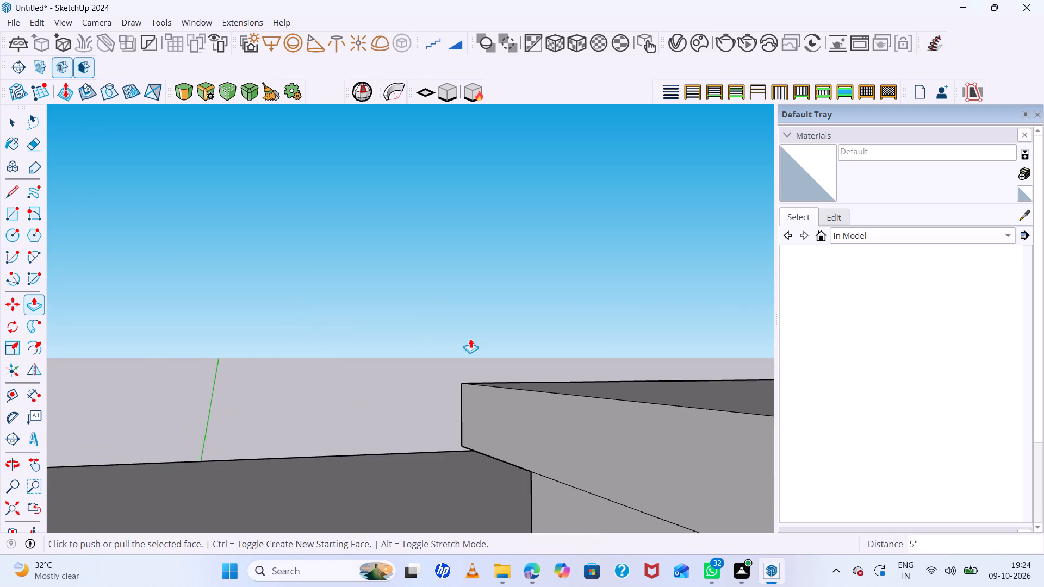
{"action": "scroll", "coordinate": [414, 280], "scroll_direction": "down", "scroll_amount": 5}
{"action": "scroll", "coordinate": [451, 288], "scroll_direction": "up", "scroll_amount": 5}
{"action": "key", "text": "space"}
{"action": "left_click", "coordinate": [452, 287]}
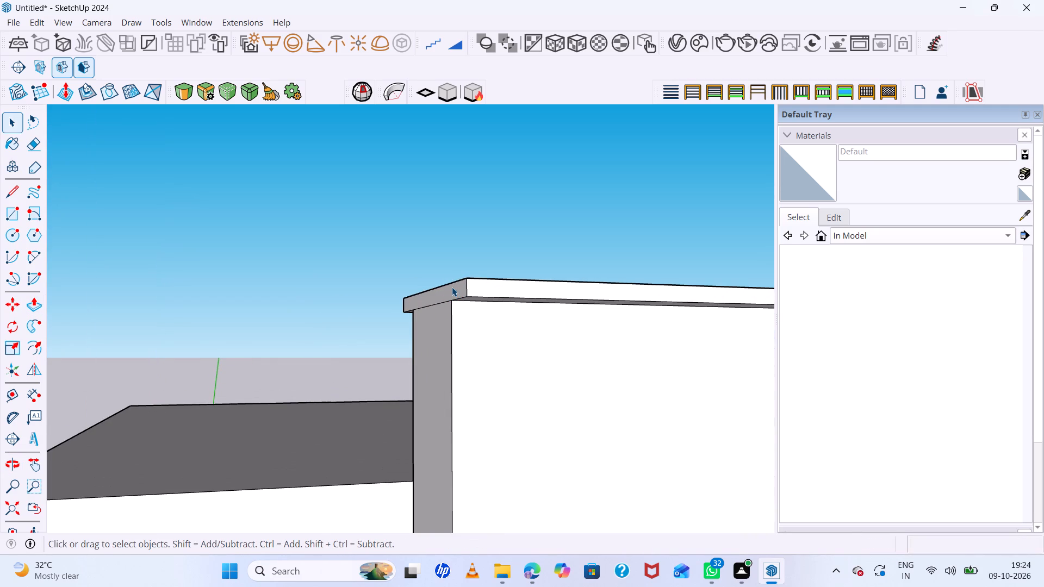
{"action": "key", "text": "p"}
{"action": "left_click", "coordinate": [452, 287]}
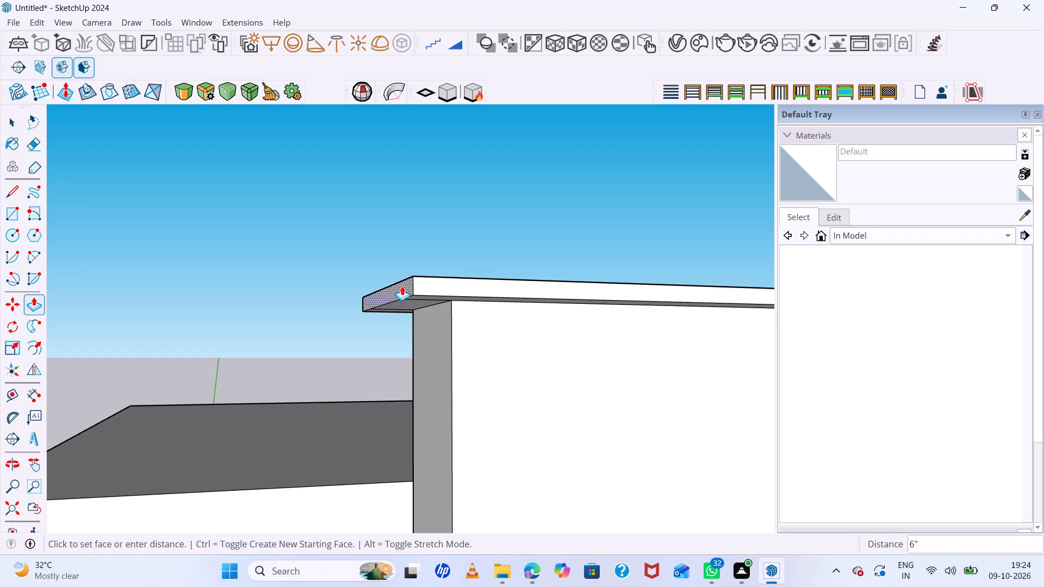
{"action": "left_click", "coordinate": [383, 286]}
Push the cap slab's end face farthest from the blue axis inward by 4".
{"action": "scroll", "coordinate": [275, 255], "scroll_direction": "down", "scroll_amount": 11}
{"action": "middle_click_drag", "start_coordinate": [428, 270], "coordinate": [339, 303]}
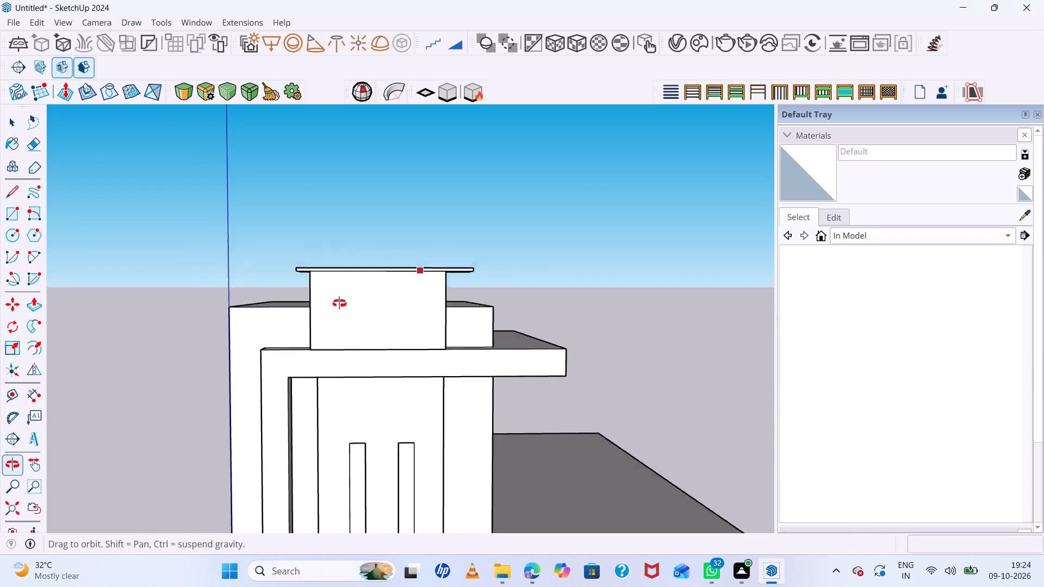
{"action": "middle_click_drag", "start_coordinate": [339, 303], "coordinate": [182, 371]}
{"action": "middle_click", "coordinate": [182, 371]}
{"action": "scroll", "coordinate": [628, 229], "scroll_direction": "up", "scroll_amount": 5}
{"action": "scroll", "coordinate": [318, 324], "scroll_direction": "up", "scroll_amount": 4}
{"action": "key", "text": "space"}
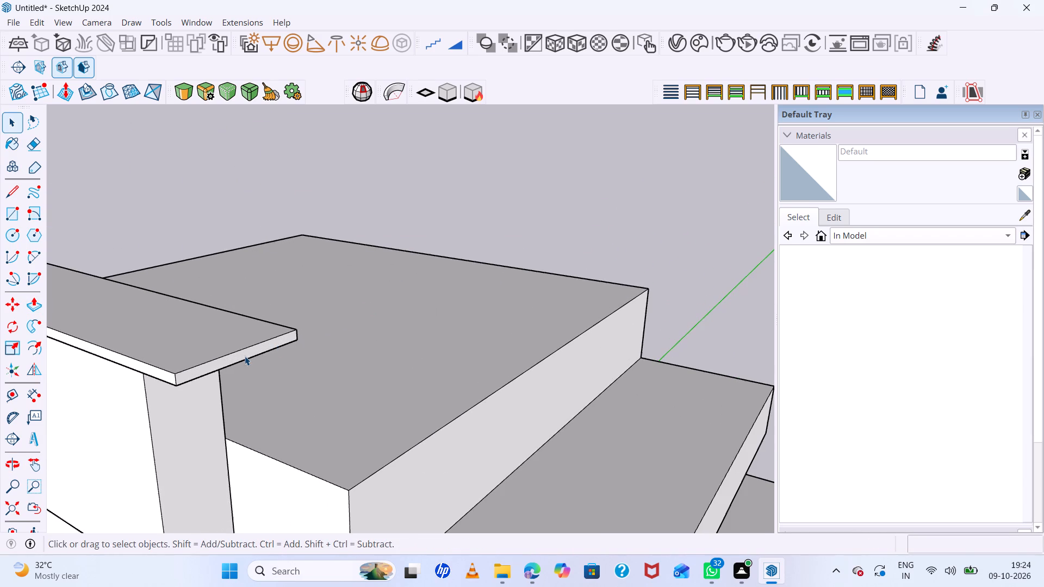
{"action": "left_click", "coordinate": [245, 356]}
{"action": "key", "text": "p"}
{"action": "left_click", "coordinate": [245, 355]}
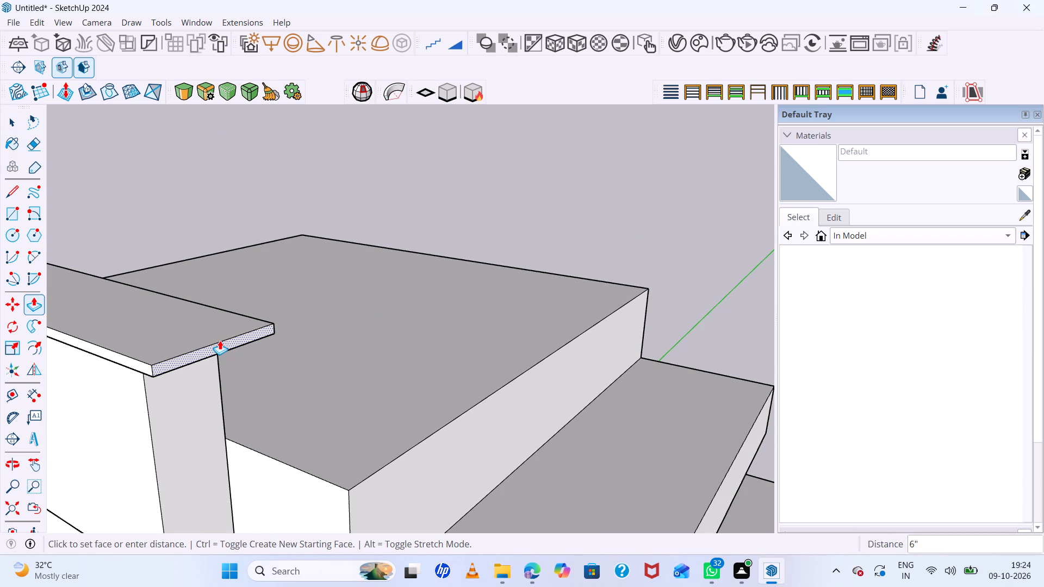
{"action": "left_click", "coordinate": [229, 349]}
Push that same far end of the cap slab inward by another 2".
{"action": "scroll", "coordinate": [474, 324], "scroll_direction": "down", "scroll_amount": 13}
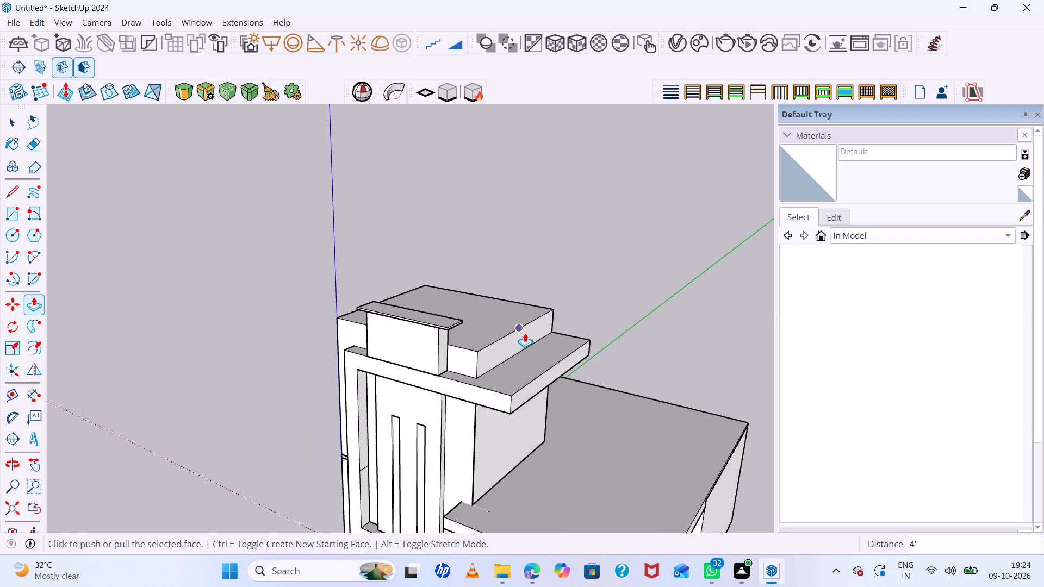
{"action": "middle_click_drag", "start_coordinate": [531, 337], "coordinate": [673, 210]}
{"action": "middle_click", "coordinate": [673, 210]}
{"action": "scroll", "coordinate": [492, 281], "scroll_direction": "up", "scroll_amount": 9}
{"action": "middle_click_drag", "start_coordinate": [469, 320], "coordinate": [426, 353]}
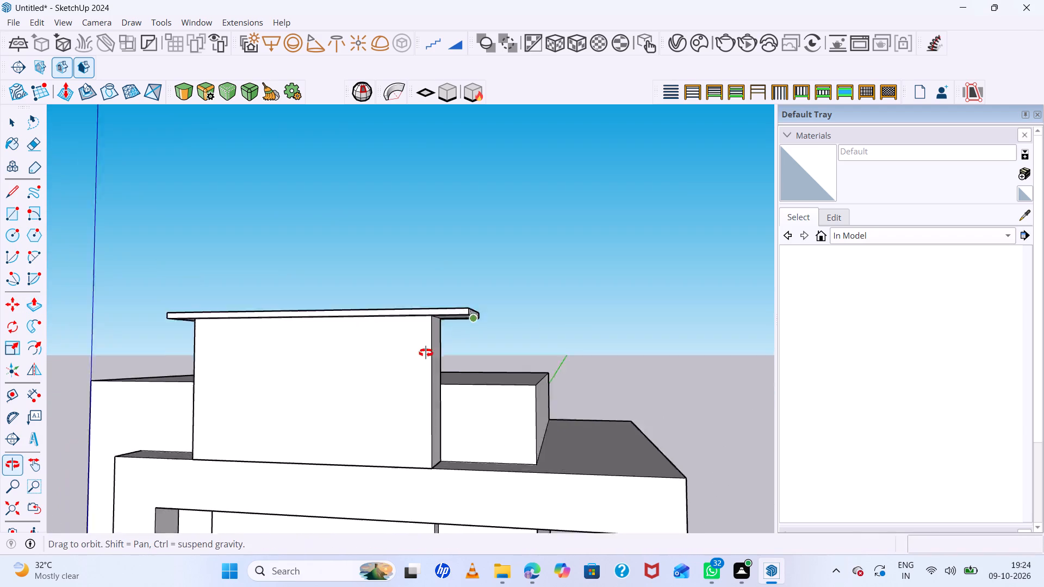
{"action": "middle_click_drag", "start_coordinate": [426, 353], "coordinate": [302, 408]}
{"action": "scroll", "coordinate": [432, 326], "scroll_direction": "up", "scroll_amount": 12}
{"action": "left_click", "coordinate": [434, 334]}
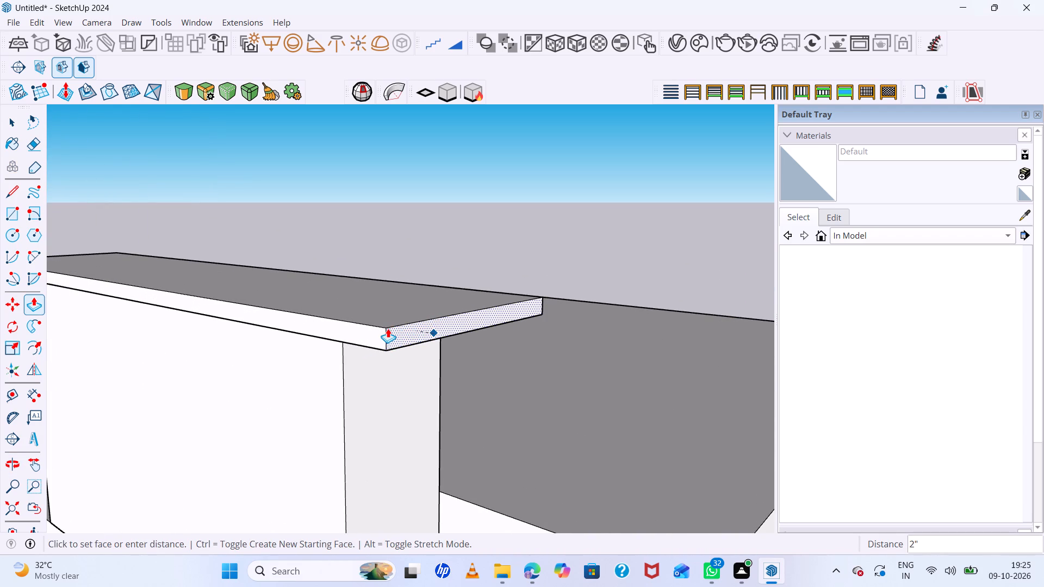
{"action": "left_click", "coordinate": [388, 328]}
Shorten the far end of the cap slab by a further 6" toward the rooftop block.
{"action": "scroll", "coordinate": [382, 314], "scroll_direction": "down", "scroll_amount": 8}
{"action": "middle_click_drag", "start_coordinate": [425, 333], "coordinate": [548, 272]}
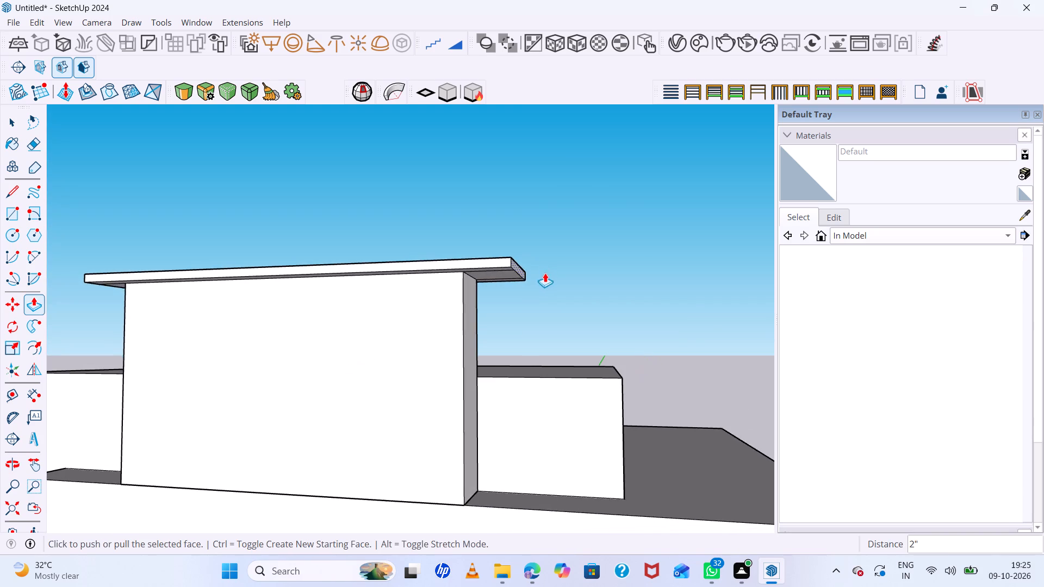
{"action": "scroll", "coordinate": [500, 272], "scroll_direction": "up", "scroll_amount": 10}
{"action": "scroll", "coordinate": [502, 261], "scroll_direction": "down", "scroll_amount": 6}
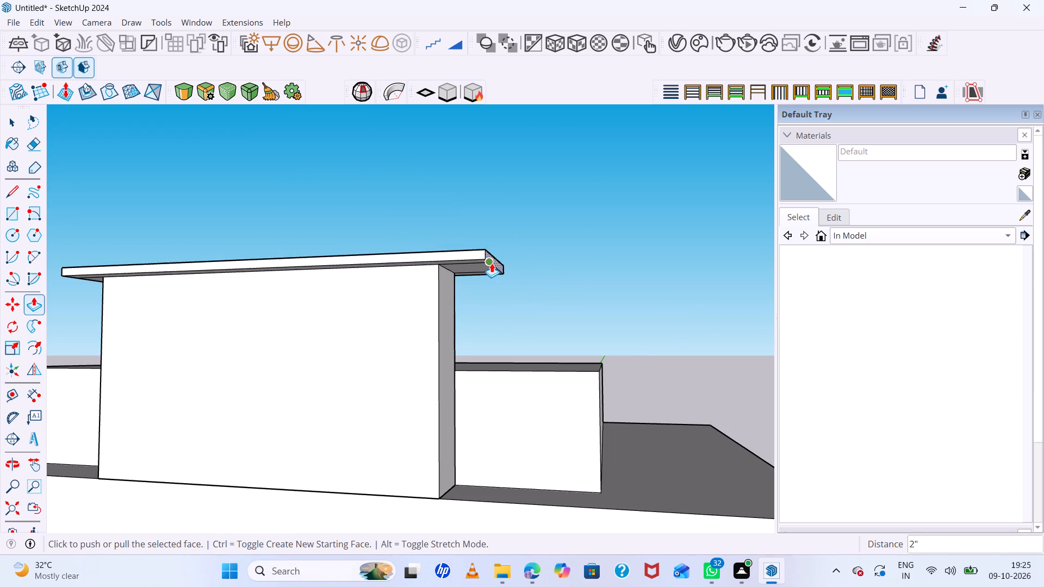
{"action": "scroll", "coordinate": [492, 263], "scroll_direction": "up", "scroll_amount": 10}
{"action": "left_click", "coordinate": [490, 247]}
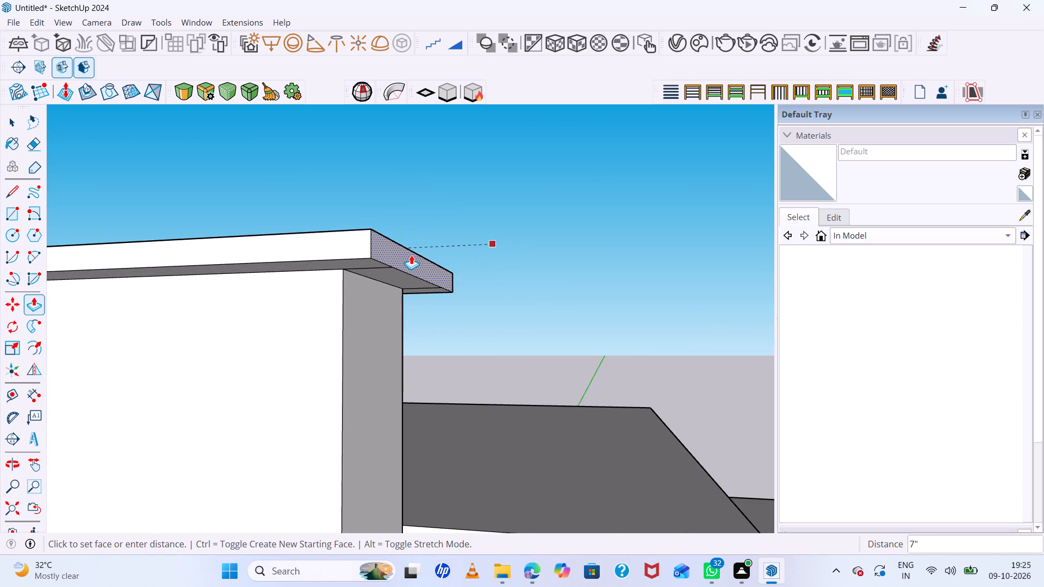
{"action": "left_click", "coordinate": [418, 257]}
Push the cap slab's end face nearest the blue axis back inward by 2" to even out the overhangs.
{"action": "scroll", "coordinate": [414, 258], "scroll_direction": "down", "scroll_amount": 20}
{"action": "middle_click_drag", "start_coordinate": [479, 291], "coordinate": [497, 317]}
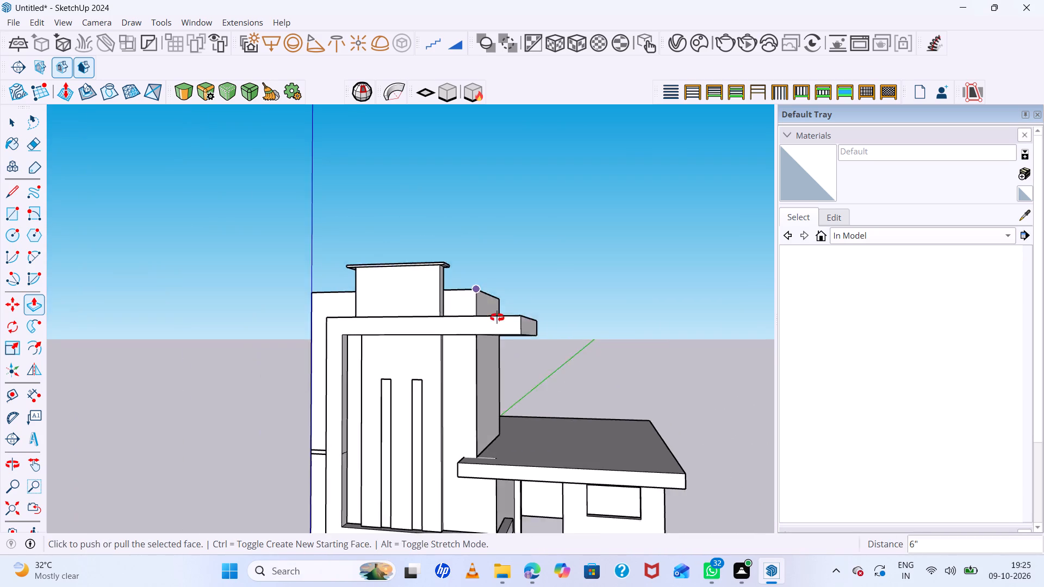
{"action": "middle_click_drag", "start_coordinate": [497, 317], "coordinate": [511, 339]}
{"action": "scroll", "coordinate": [472, 259], "scroll_direction": "up", "scroll_amount": 6}
{"action": "middle_click_drag", "start_coordinate": [453, 254], "coordinate": [738, 239]}
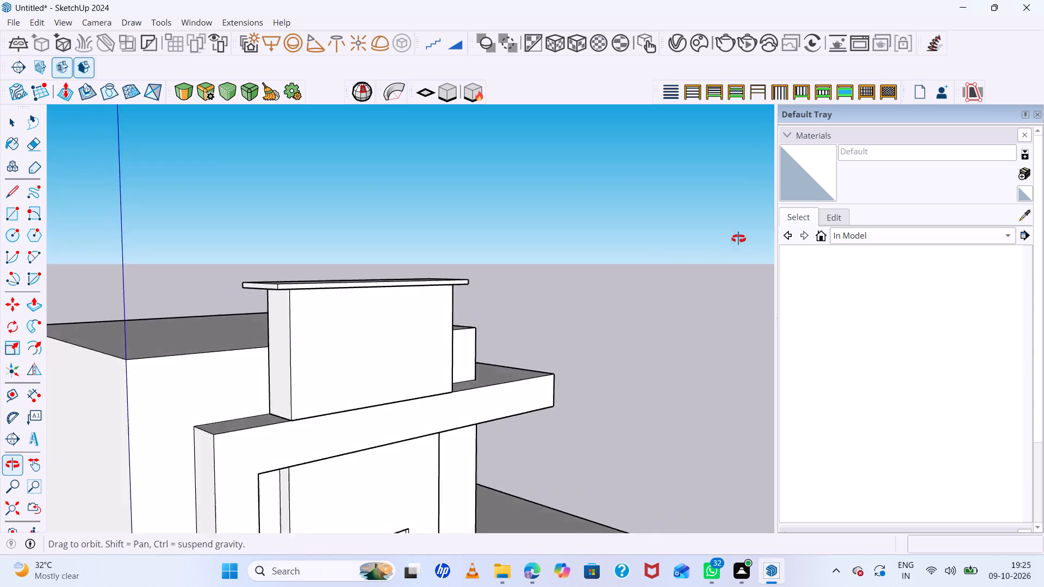
{"action": "middle_click_drag", "start_coordinate": [738, 239], "coordinate": [804, 236]}
{"action": "middle_click", "coordinate": [804, 236]}
{"action": "scroll", "coordinate": [369, 290], "scroll_direction": "up", "scroll_amount": 6}
{"action": "scroll", "coordinate": [323, 282], "scroll_direction": "up", "scroll_amount": 4}
{"action": "middle_click_drag", "start_coordinate": [369, 272], "coordinate": [242, 289]}
{"action": "scroll", "coordinate": [303, 272], "scroll_direction": "up", "scroll_amount": 4}
{"action": "key", "text": "space"}
{"action": "left_click", "coordinate": [331, 272]}
{"action": "key", "text": "p"}
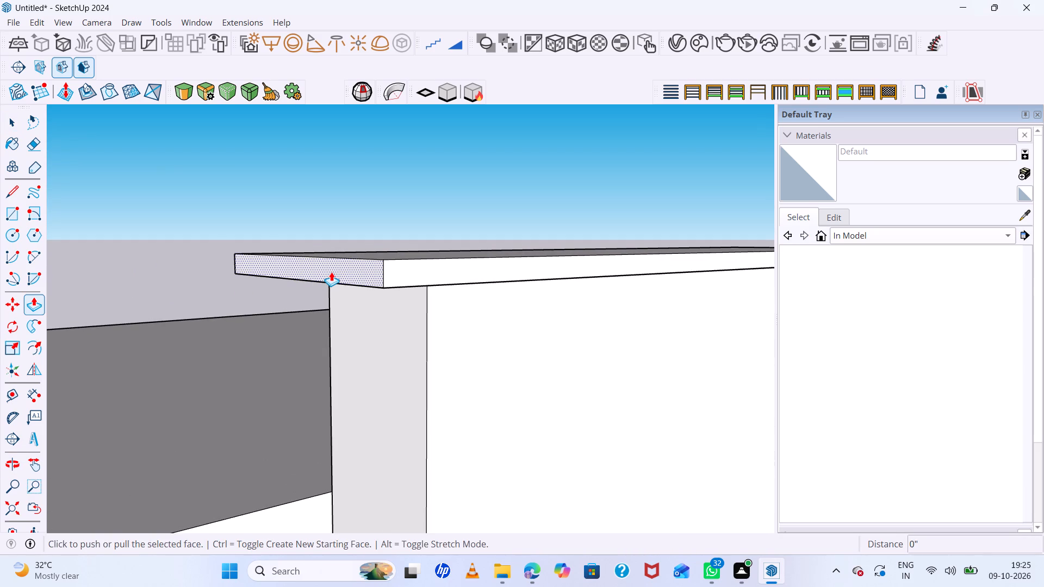
{"action": "left_click", "coordinate": [331, 272]}
{"action": "left_click", "coordinate": [350, 267]}
Examine the rooftop block's overhangs, the building's overall massing, and the lower wall beneath the C-shaped band.
{"action": "scroll", "coordinate": [289, 271], "scroll_direction": "down", "scroll_amount": 13}
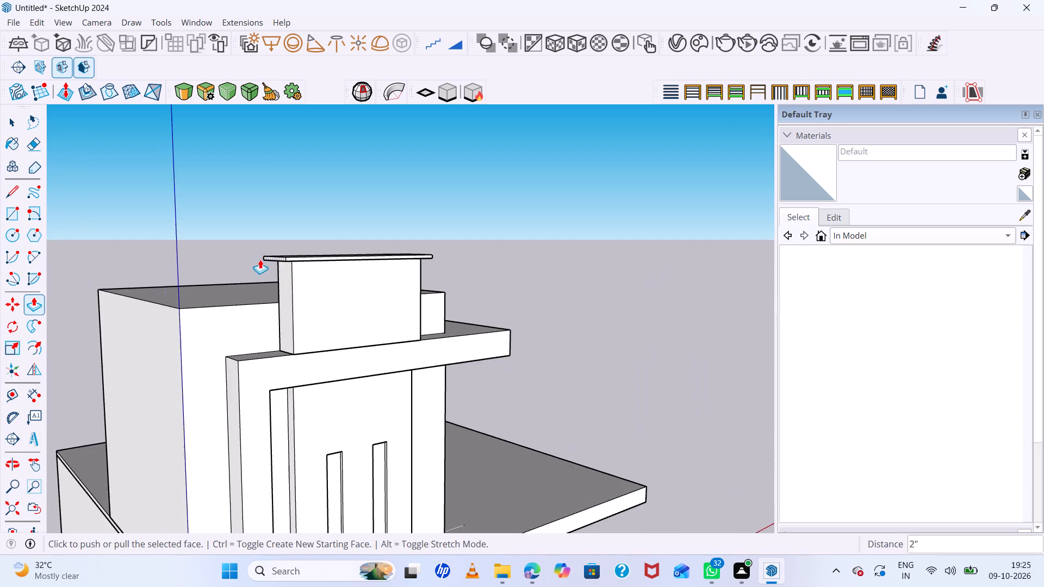
{"action": "middle_click_drag", "start_coordinate": [595, 290], "coordinate": [430, 267]}
{"action": "key", "text": "space"}
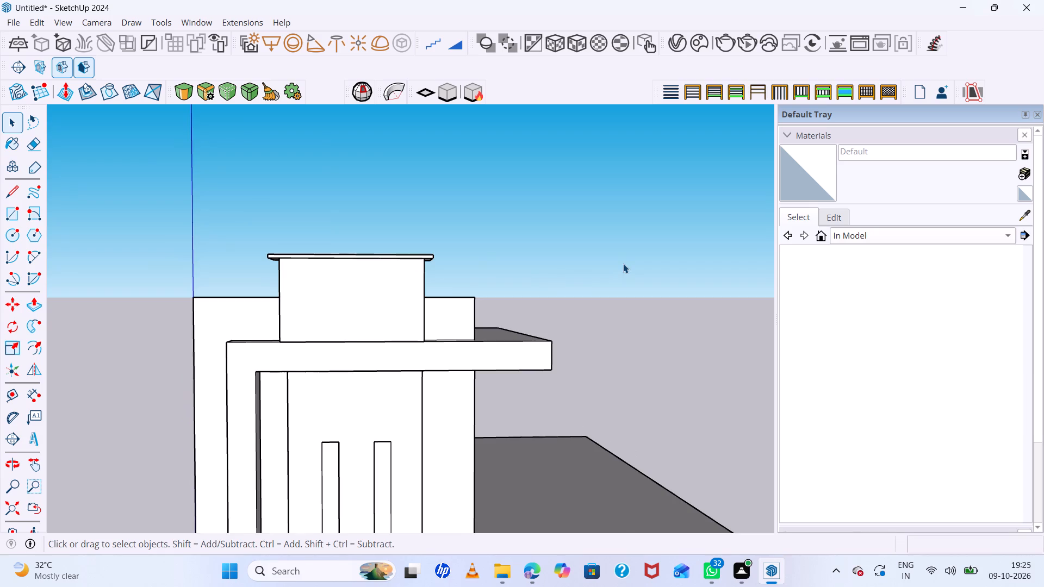
{"action": "scroll", "coordinate": [605, 258], "scroll_direction": "down", "scroll_amount": 13}
{"action": "scroll", "coordinate": [714, 330], "scroll_direction": "up", "scroll_amount": 5}
{"action": "middle_click_drag", "start_coordinate": [710, 340], "coordinate": [637, 289]}
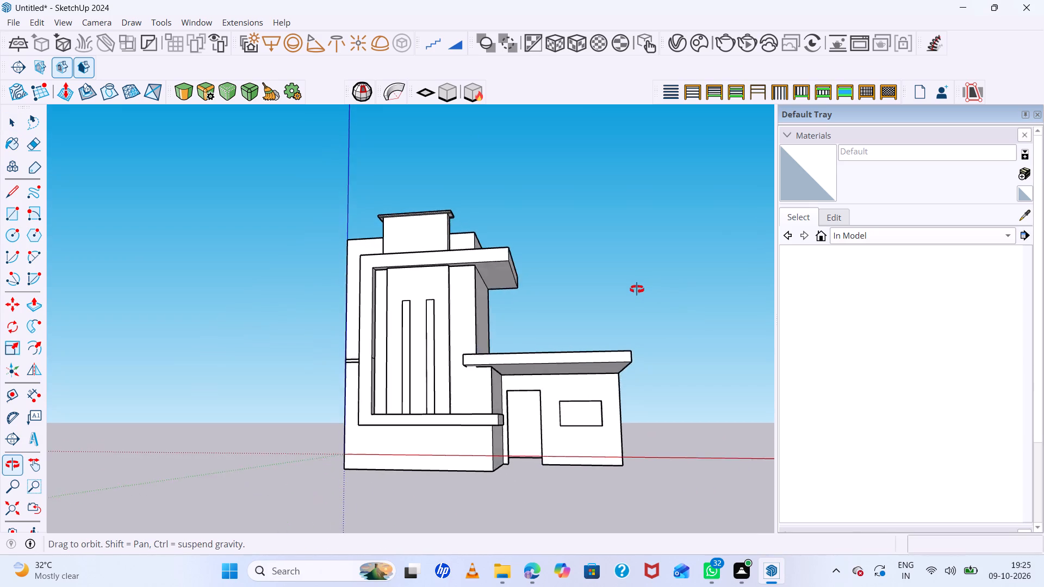
{"action": "middle_click_drag", "start_coordinate": [637, 289], "coordinate": [642, 352]}
{"action": "middle_click", "coordinate": [642, 352]}
{"action": "middle_click", "coordinate": [642, 352]}
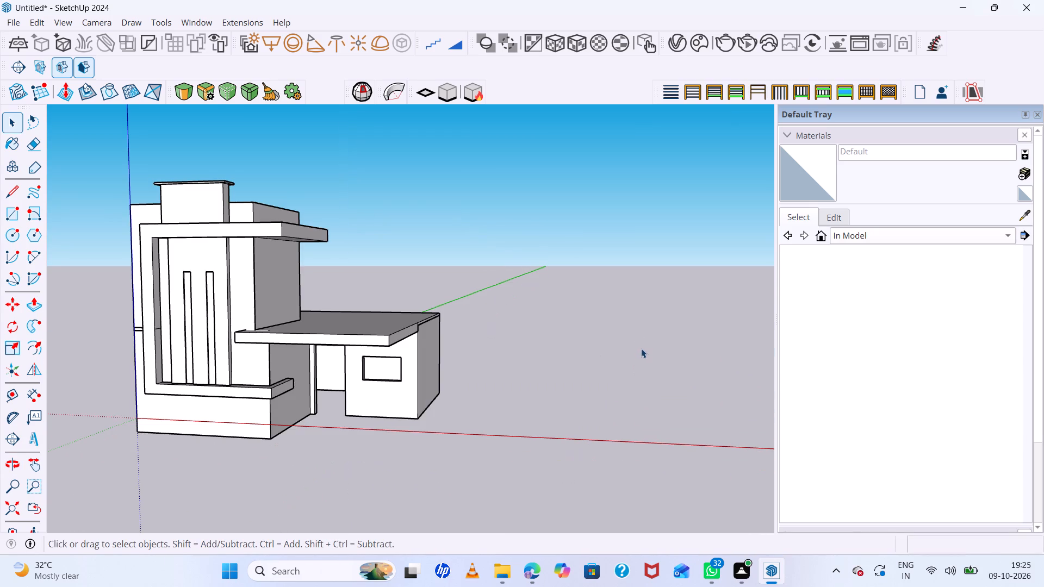
{"action": "scroll", "coordinate": [641, 348], "scroll_direction": "up", "scroll_amount": 1}
{"action": "scroll", "coordinate": [541, 330], "scroll_direction": "down", "scroll_amount": 6}
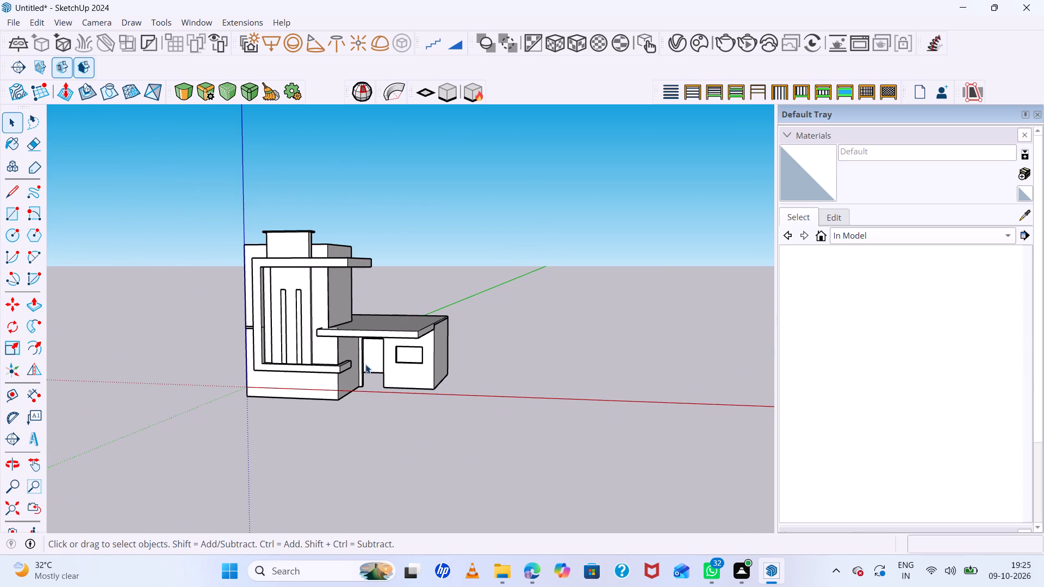
{"action": "scroll", "coordinate": [366, 358], "scroll_direction": "up", "scroll_amount": 6}
{"action": "scroll", "coordinate": [519, 297], "scroll_direction": "down", "scroll_amount": 7}
{"action": "scroll", "coordinate": [434, 339], "scroll_direction": "up", "scroll_amount": 5}
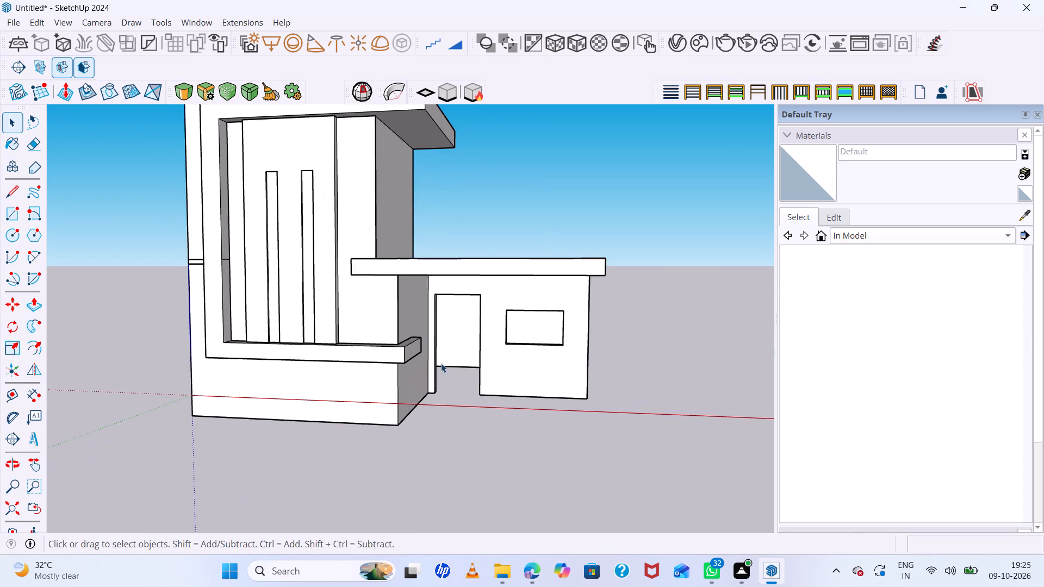
{"action": "middle_click_drag", "start_coordinate": [455, 348], "coordinate": [505, 257]}
{"action": "scroll", "coordinate": [270, 347], "scroll_direction": "up", "scroll_amount": 4}
{"action": "scroll", "coordinate": [256, 346], "scroll_direction": "down", "scroll_amount": 7}
{"action": "scroll", "coordinate": [213, 358], "scroll_direction": "up", "scroll_amount": 2}
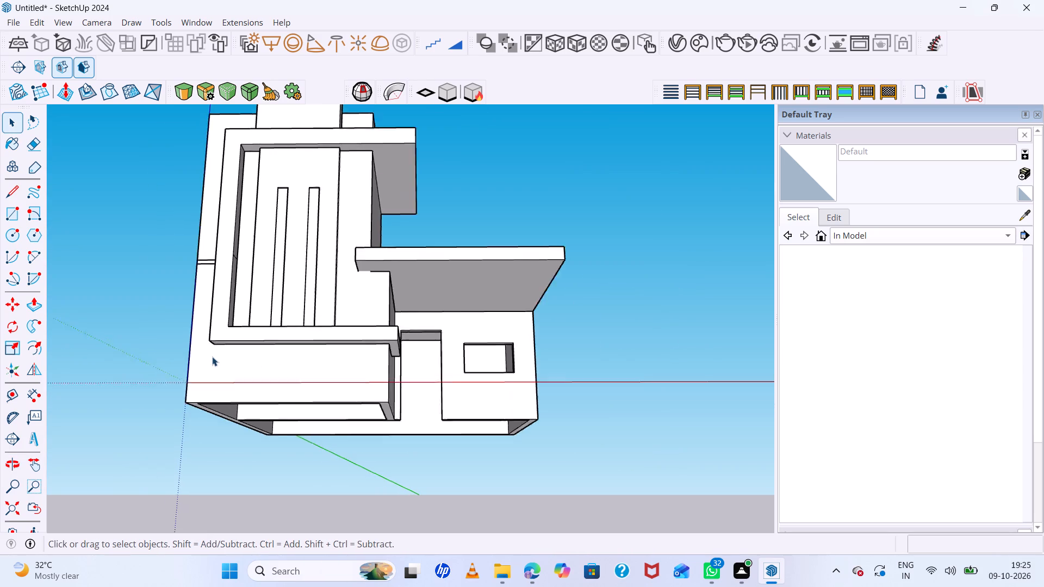
Draw a narrow vertical rectangle about 4" by 4' 9" on the lower wall, from the C-shaped band's underside corner to the base edge.
{"action": "scroll", "coordinate": [212, 357], "scroll_direction": "up", "scroll_amount": 8}
{"action": "key", "text": "r"}
{"action": "scroll", "coordinate": [216, 347], "scroll_direction": "up", "scroll_amount": 2}
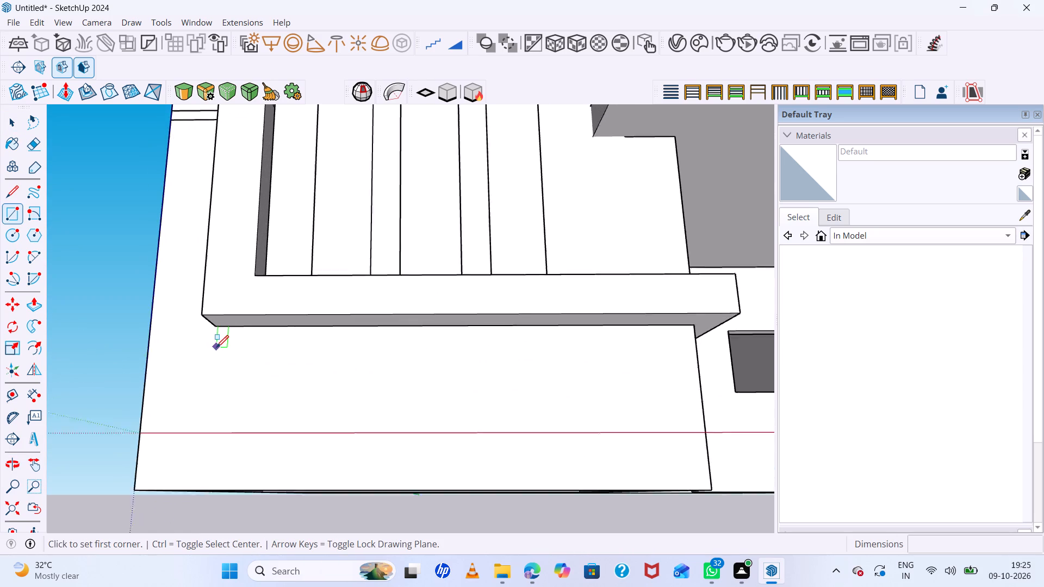
{"action": "scroll", "coordinate": [216, 347], "scroll_direction": "up", "scroll_amount": 3}
{"action": "left_click", "coordinate": [212, 319]}
{"action": "scroll", "coordinate": [353, 344], "scroll_direction": "down", "scroll_amount": 2}
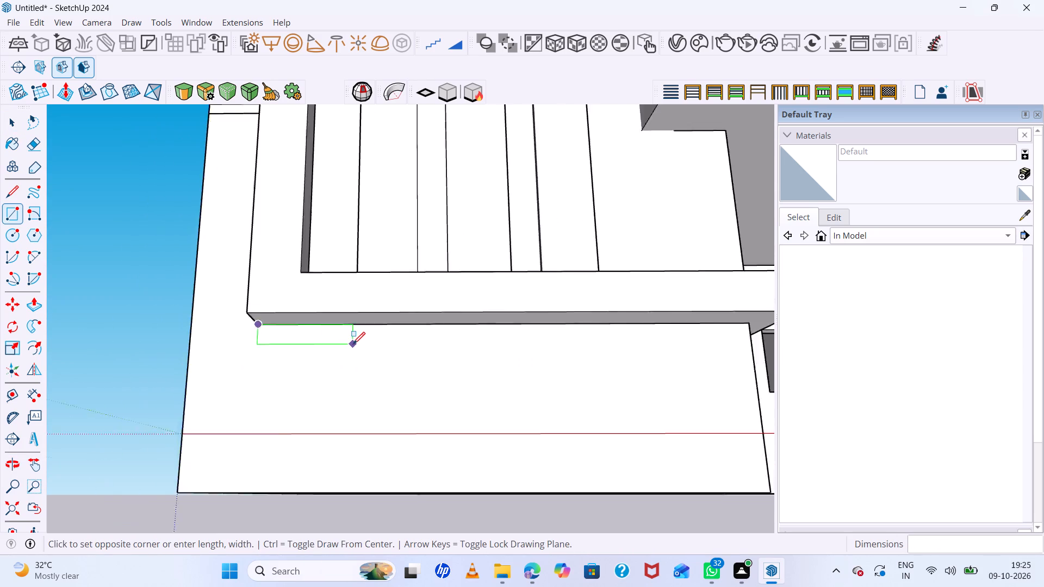
{"action": "scroll", "coordinate": [353, 344], "scroll_direction": "down", "scroll_amount": 10}
{"action": "scroll", "coordinate": [315, 410], "scroll_direction": "up", "scroll_amount": 11}
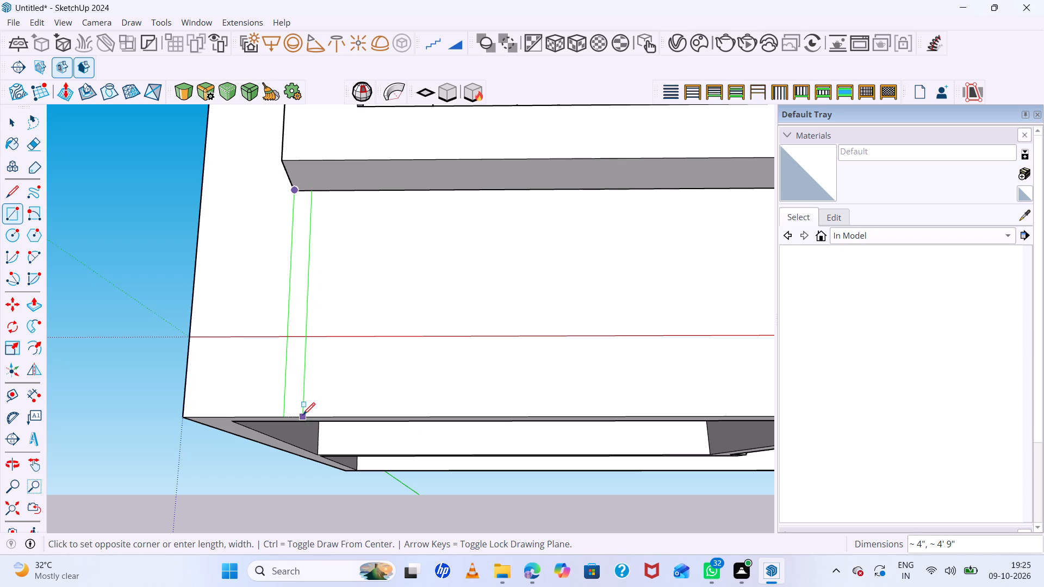
{"action": "left_click", "coordinate": [303, 415]}
{"action": "scroll", "coordinate": [299, 378], "scroll_direction": "up", "scroll_amount": 5}
{"action": "key", "text": "space"}
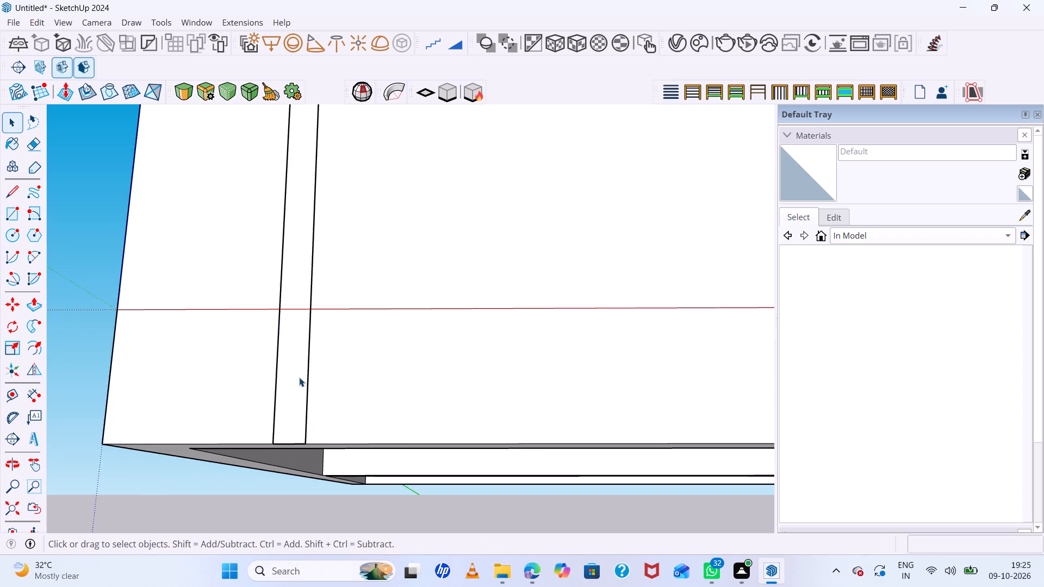
Extrude the narrow vertical rectangle on the lower wall outward by 3" to form a strip.
{"action": "double_click", "coordinate": [299, 377]}
{"action": "scroll", "coordinate": [305, 376], "scroll_direction": "down", "scroll_amount": 6}
{"action": "middle_click_drag", "start_coordinate": [401, 372], "coordinate": [362, 470]}
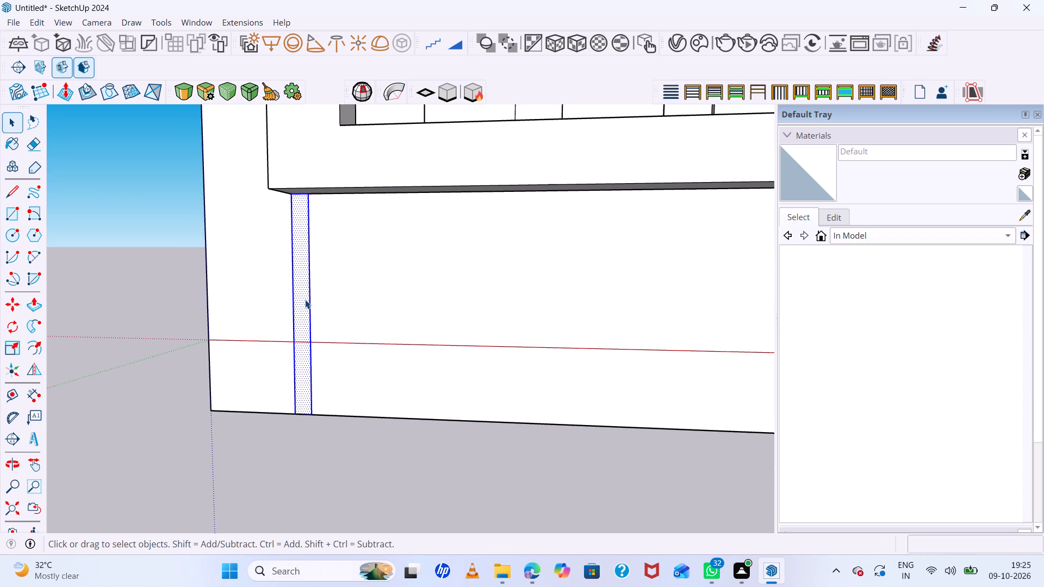
{"action": "key", "text": "p"}
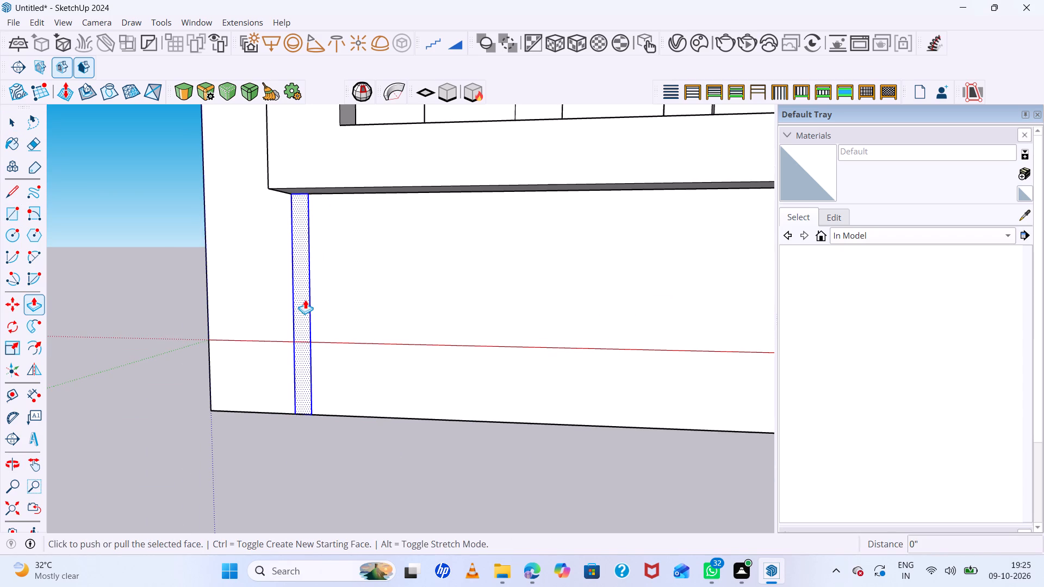
{"action": "left_click", "coordinate": [305, 299]}
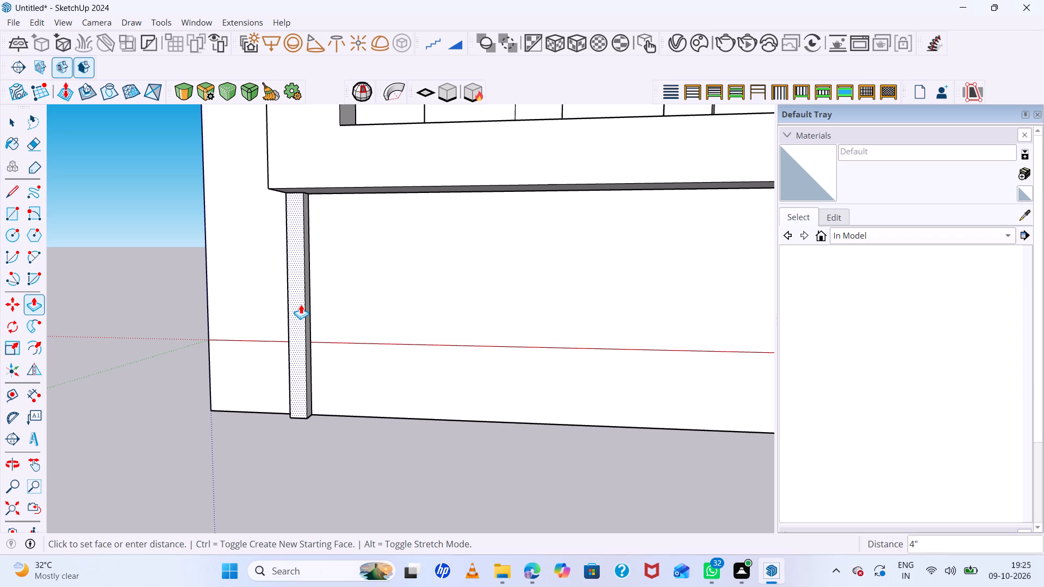
{"action": "key", "text": "3"}
{"action": "key", "text": "Return"}
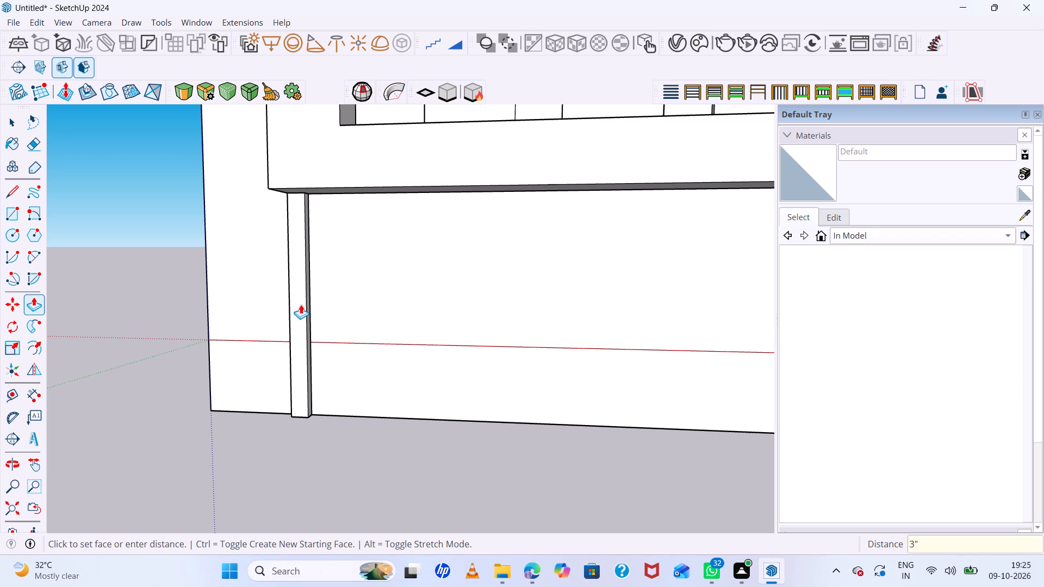
Copy the whole strip about 13' 9" along the red axis to the lower wall's far end, dividing the span into 20 equal intervals.
{"action": "key", "text": "space"}
{"action": "triple_click", "coordinate": [302, 307]}
{"action": "left_click", "coordinate": [303, 308]}
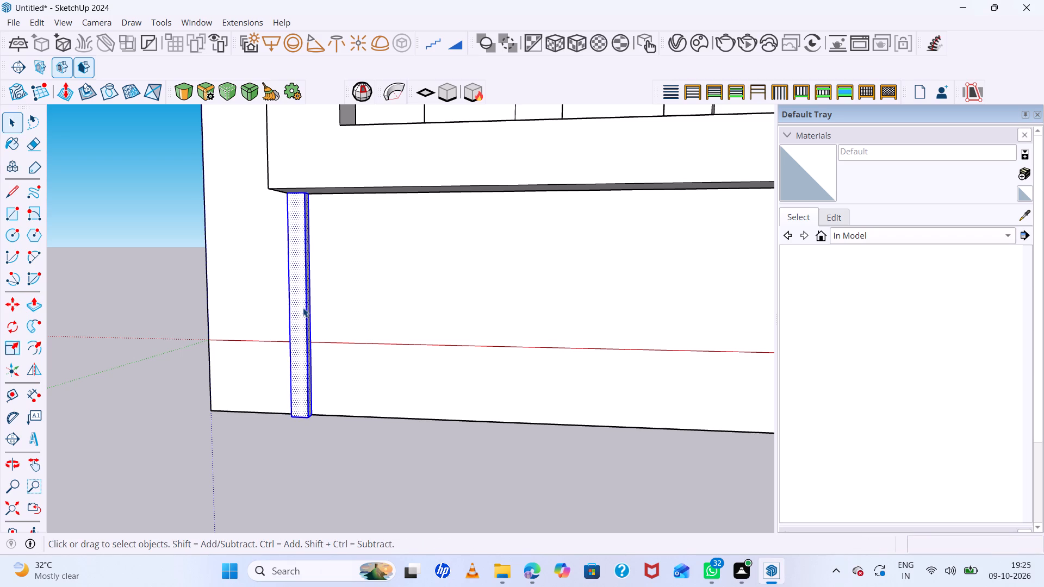
{"action": "key", "text": "m"}
{"action": "scroll", "coordinate": [352, 369], "scroll_direction": "up", "scroll_amount": 6}
{"action": "middle_click_drag", "start_coordinate": [365, 403], "coordinate": [312, 387]}
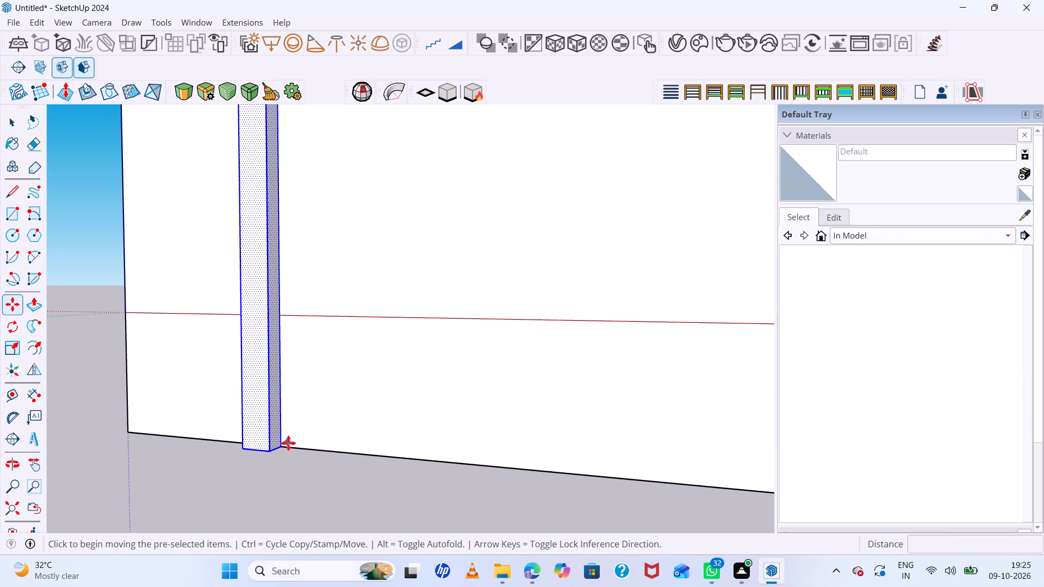
{"action": "left_click", "coordinate": [281, 445]}
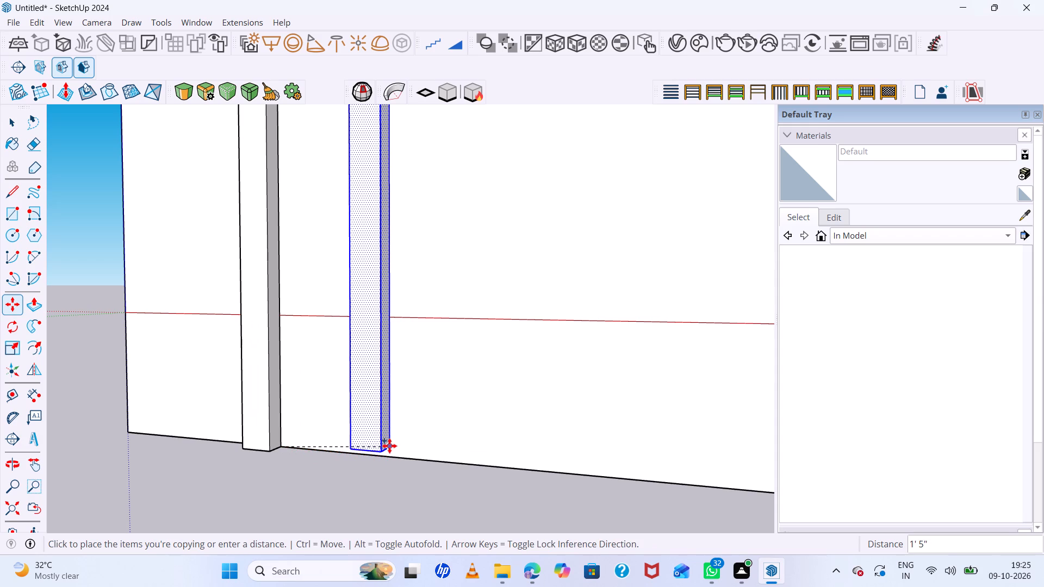
{"action": "key", "text": "Right"}
{"action": "scroll", "coordinate": [444, 464], "scroll_direction": "down", "scroll_amount": 19}
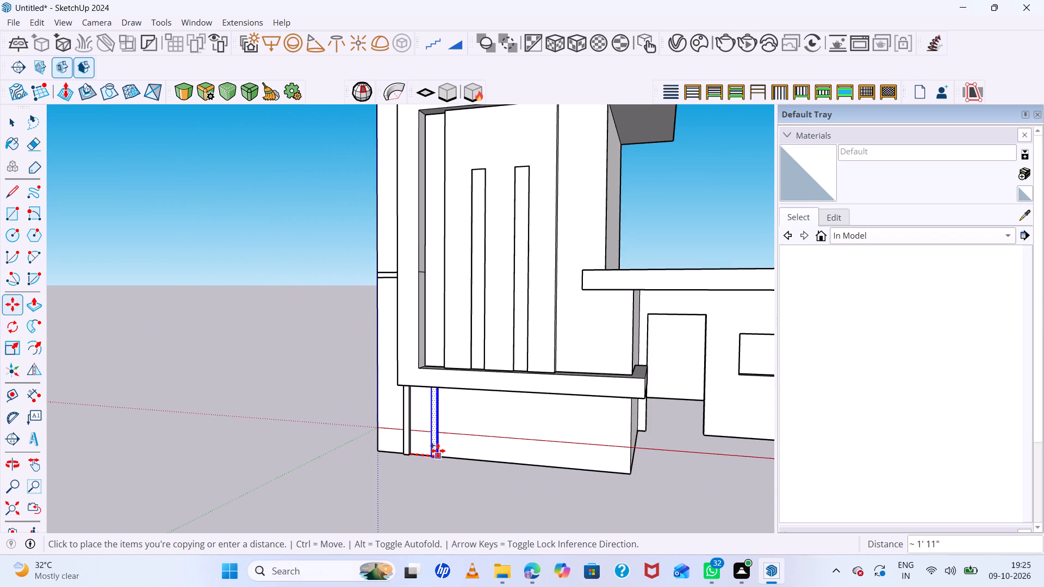
{"action": "scroll", "coordinate": [615, 462], "scroll_direction": "up", "scroll_amount": 6}
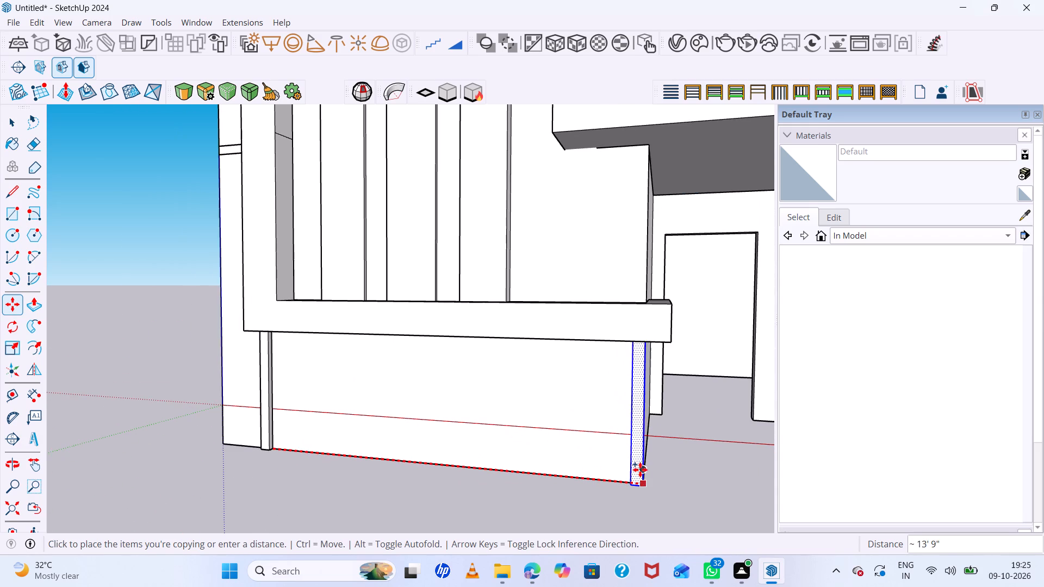
{"action": "left_click", "coordinate": [640, 470]}
{"action": "type", "text": "20/"}
{"action": "key", "text": "Return"}
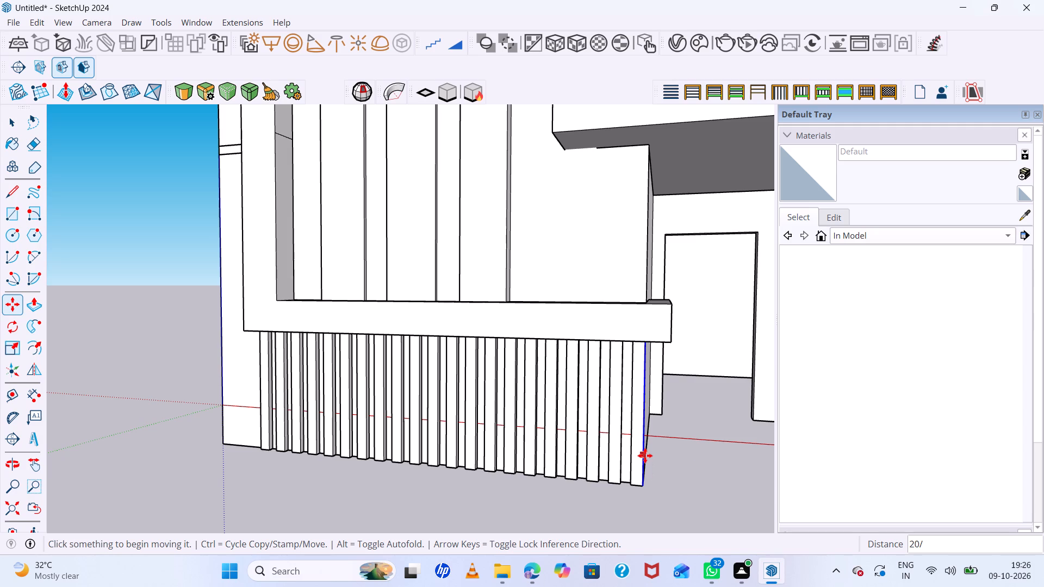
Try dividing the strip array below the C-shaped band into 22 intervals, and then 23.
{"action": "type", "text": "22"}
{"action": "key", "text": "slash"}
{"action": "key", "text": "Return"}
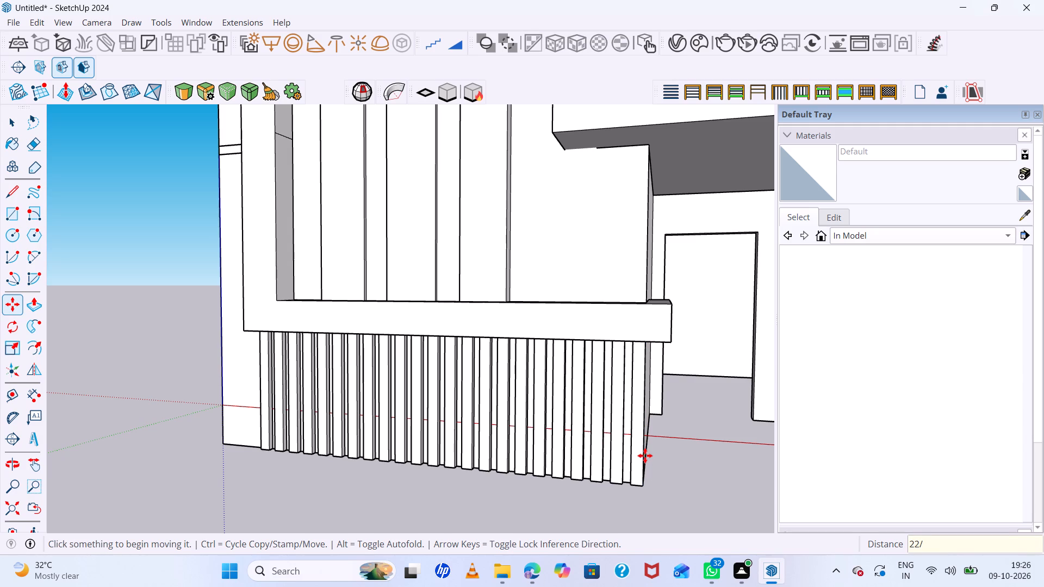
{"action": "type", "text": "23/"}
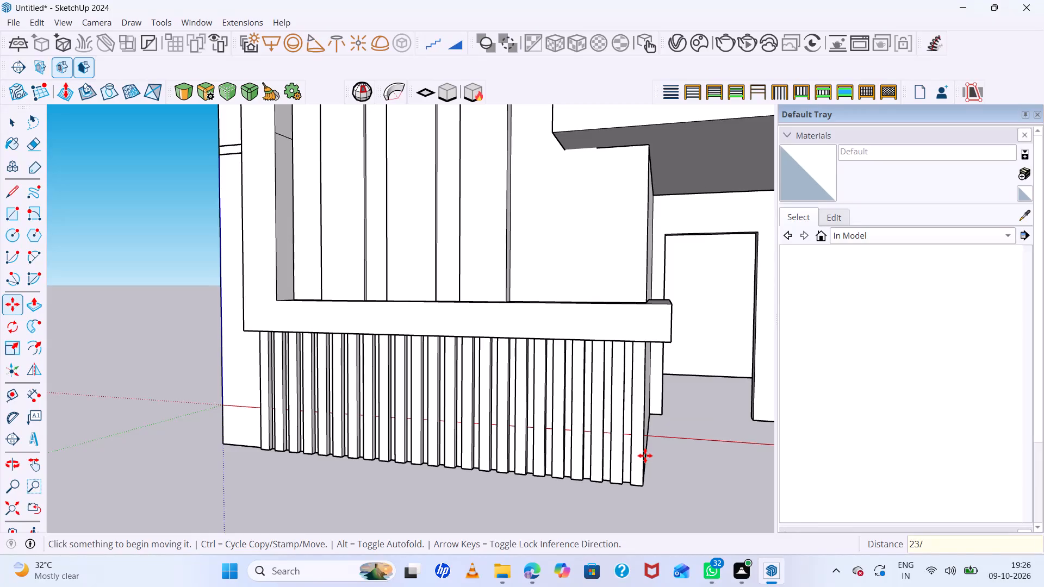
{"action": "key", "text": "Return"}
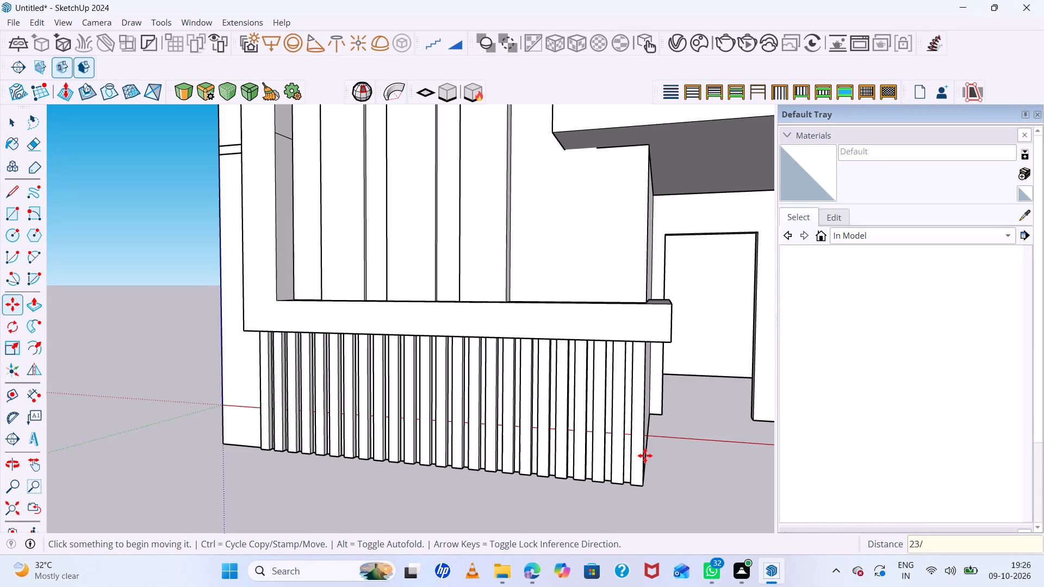
Set the strip array on the lower wall to 25 equal intervals.
{"action": "type", "text": "25/"}
{"action": "key", "text": "Return"}
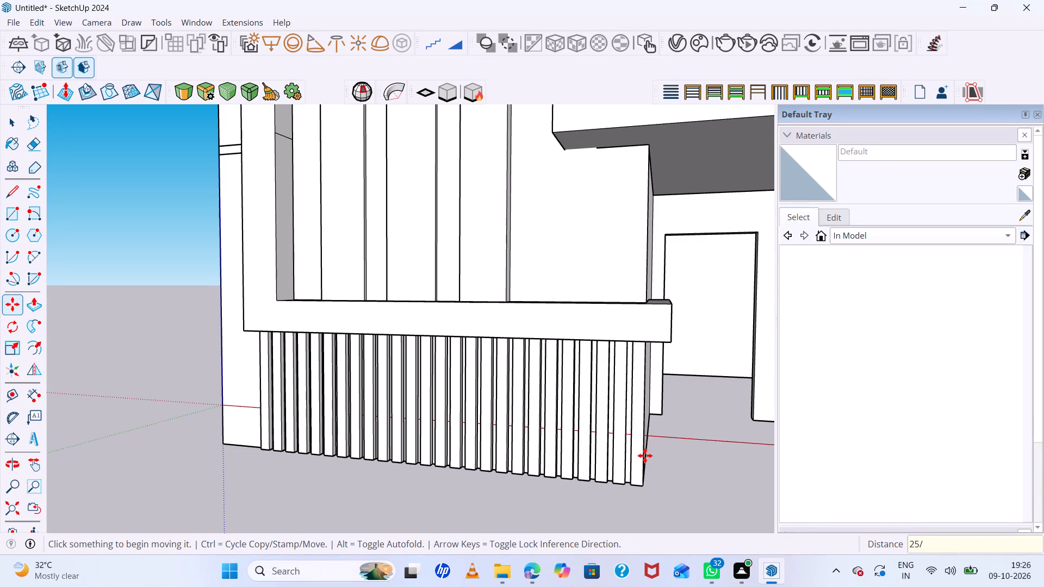
{"action": "key", "text": "space"}
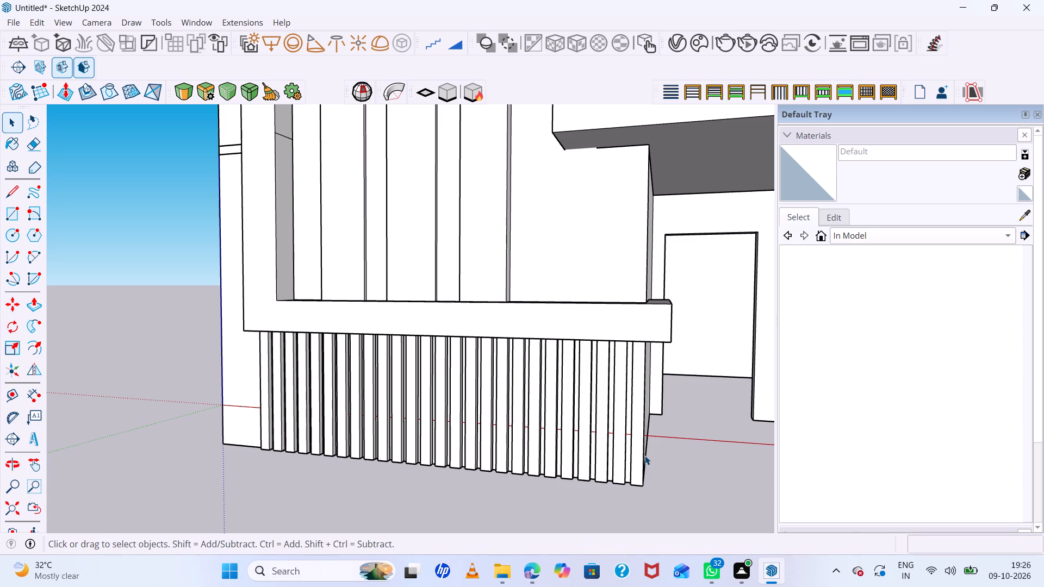
Examine the strip-clad lower wall and the building's overall massing from the front, above, below and the canopy side.
{"action": "scroll", "coordinate": [534, 436], "scroll_direction": "down", "scroll_amount": 15}
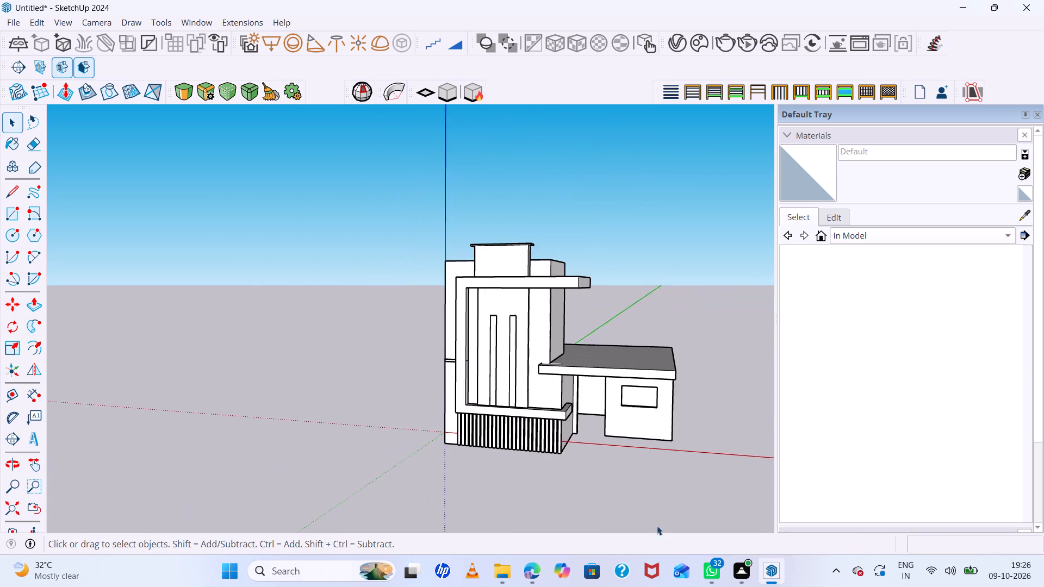
{"action": "scroll", "coordinate": [686, 507], "scroll_direction": "up", "scroll_amount": 8}
{"action": "scroll", "coordinate": [278, 374], "scroll_direction": "down", "scroll_amount": 1}
{"action": "middle_click_drag", "start_coordinate": [401, 398], "coordinate": [662, 197]}
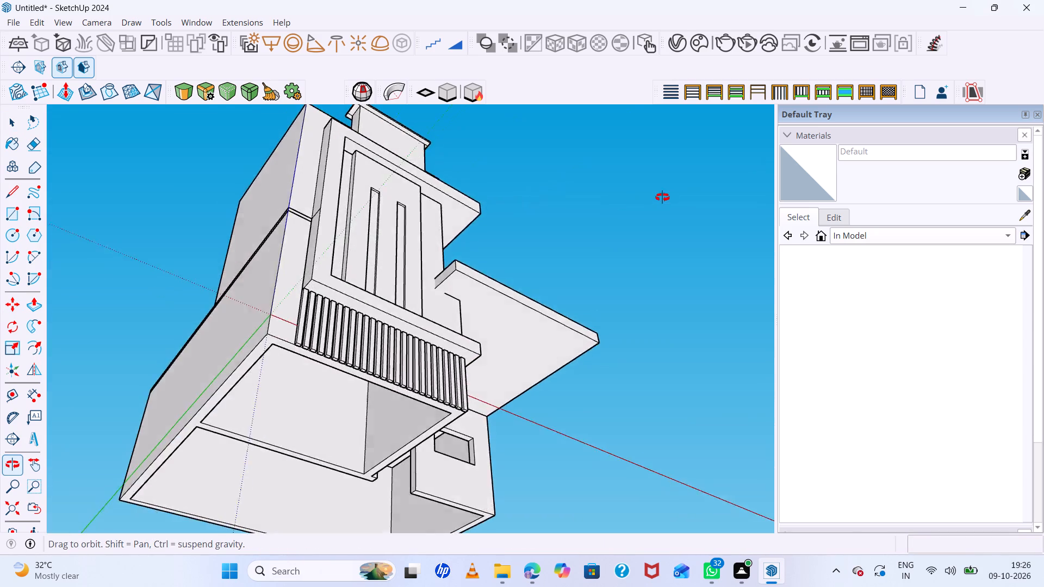
{"action": "middle_click_drag", "start_coordinate": [662, 197], "coordinate": [264, 487]}
{"action": "scroll", "coordinate": [428, 353], "scroll_direction": "down", "scroll_amount": 9}
{"action": "scroll", "coordinate": [512, 303], "scroll_direction": "up", "scroll_amount": 8}
{"action": "scroll", "coordinate": [498, 275], "scroll_direction": "down", "scroll_amount": 4}
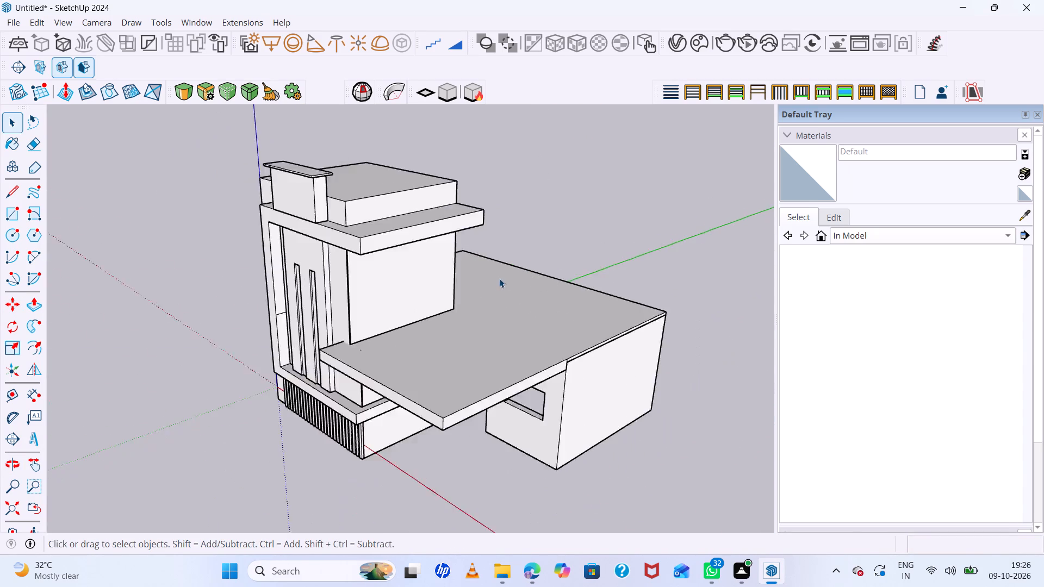
{"action": "scroll", "coordinate": [499, 278], "scroll_direction": "down", "scroll_amount": 4}
{"action": "scroll", "coordinate": [533, 334], "scroll_direction": "up", "scroll_amount": 7}
{"action": "middle_click_drag", "start_coordinate": [305, 305], "coordinate": [617, 396]}
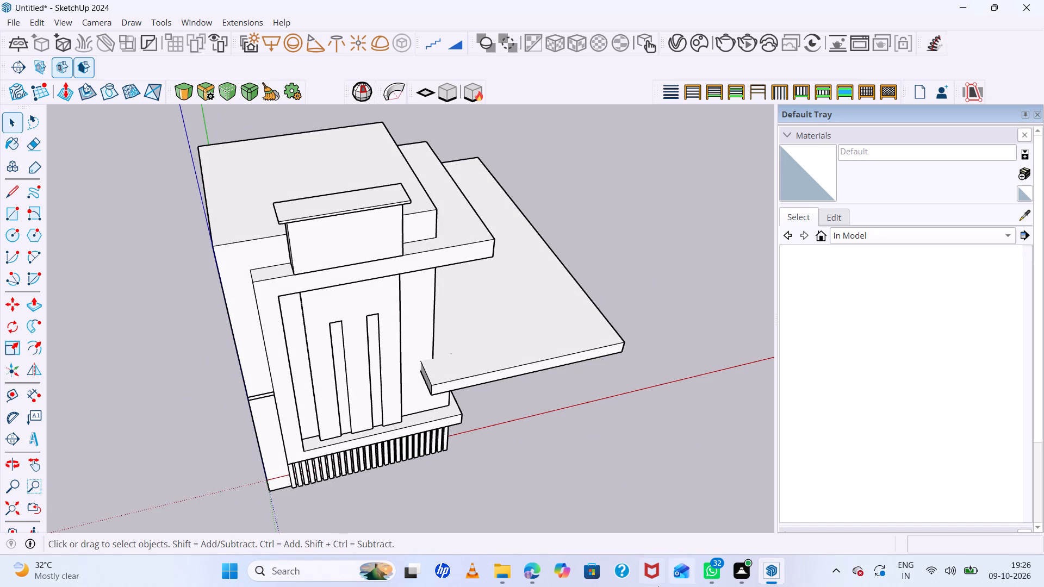
{"action": "scroll", "coordinate": [567, 7], "scroll_direction": "up", "scroll_amount": 3}
{"action": "scroll", "coordinate": [517, 0], "scroll_direction": "down", "scroll_amount": 8}
{"action": "scroll", "coordinate": [422, 248], "scroll_direction": "down", "scroll_amount": 10}
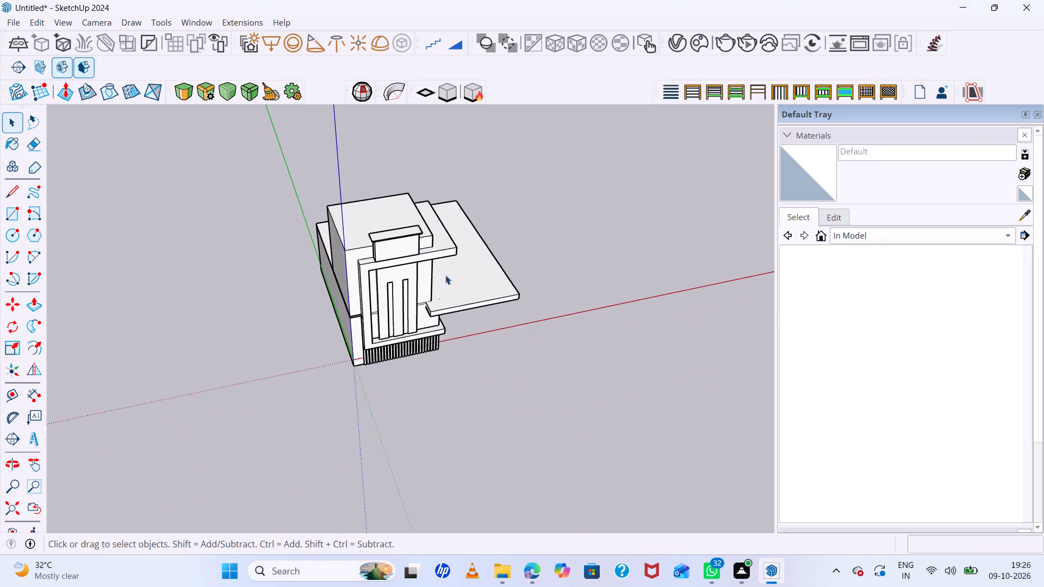
{"action": "middle_click_drag", "start_coordinate": [570, 303], "coordinate": [530, 136]}
{"action": "middle_click", "coordinate": [530, 136]}
{"action": "scroll", "coordinate": [496, 415], "scroll_direction": "up", "scroll_amount": 12}
{"action": "scroll", "coordinate": [450, 279], "scroll_direction": "down", "scroll_amount": 7}
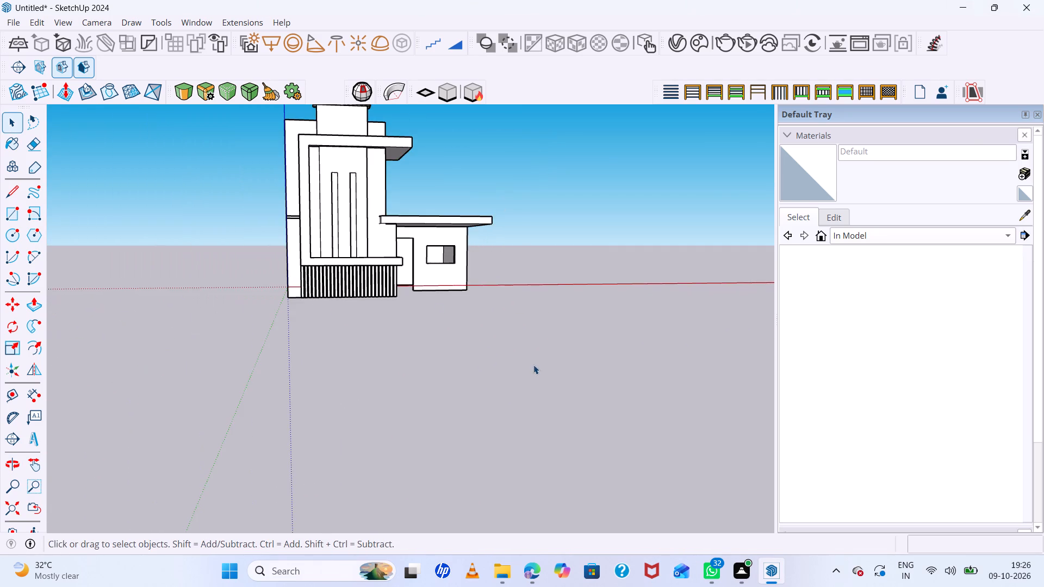
{"action": "middle_click_drag", "start_coordinate": [533, 359], "coordinate": [429, 348]}
{"action": "scroll", "coordinate": [431, 194], "scroll_direction": "up", "scroll_amount": 8}
{"action": "scroll", "coordinate": [431, 189], "scroll_direction": "down", "scroll_amount": 8}
{"action": "scroll", "coordinate": [412, 113], "scroll_direction": "up", "scroll_amount": 3}
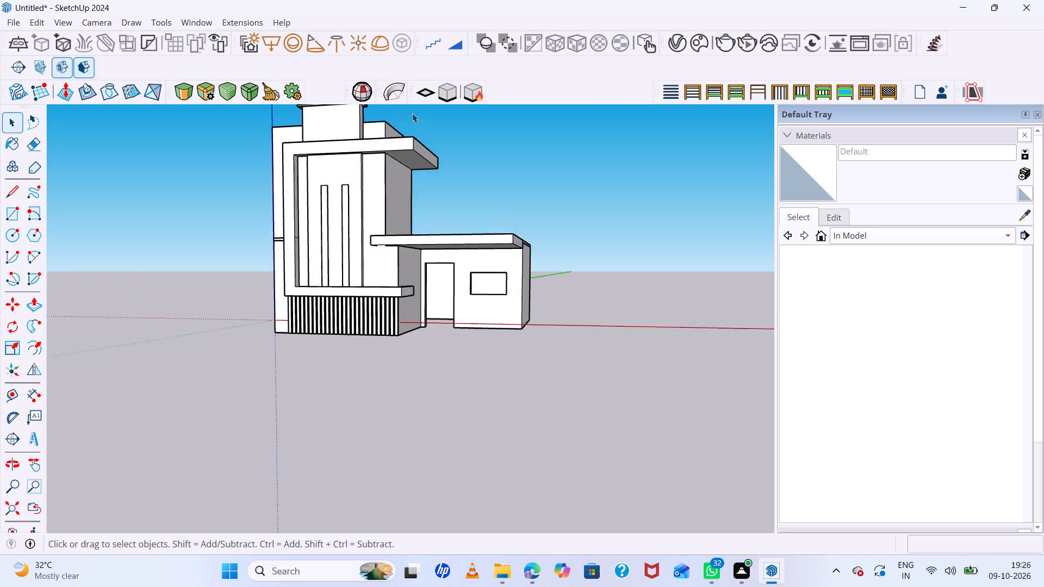
{"action": "scroll", "coordinate": [412, 113], "scroll_direction": "up", "scroll_amount": 2}
{"action": "scroll", "coordinate": [413, 124], "scroll_direction": "down", "scroll_amount": 6}
{"action": "scroll", "coordinate": [444, 223], "scroll_direction": "down", "scroll_amount": 10}
{"action": "scroll", "coordinate": [463, 211], "scroll_direction": "up", "scroll_amount": 7}
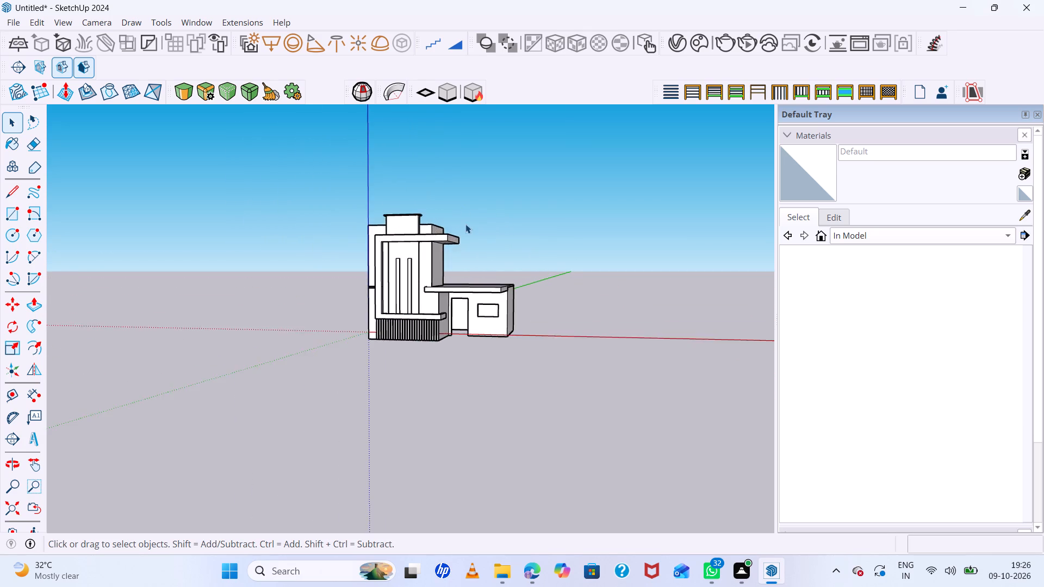
{"action": "scroll", "coordinate": [465, 224], "scroll_direction": "up", "scroll_amount": 4}
{"action": "middle_click_drag", "start_coordinate": [524, 293], "coordinate": [543, 376]}
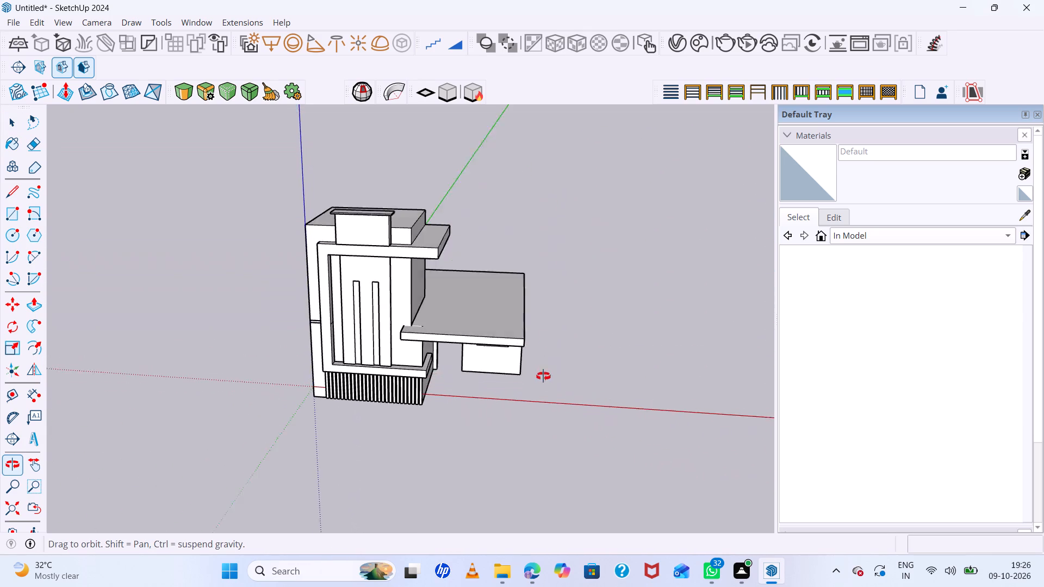
{"action": "middle_click_drag", "start_coordinate": [543, 376], "coordinate": [552, 405]}
{"action": "middle_click_drag", "start_coordinate": [553, 402], "coordinate": [554, 391]}
{"action": "scroll", "coordinate": [529, 342], "scroll_direction": "down", "scroll_amount": 1}
{"action": "scroll", "coordinate": [496, 331], "scroll_direction": "up", "scroll_amount": 7}
{"action": "middle_click_drag", "start_coordinate": [542, 370], "coordinate": [520, 220]}
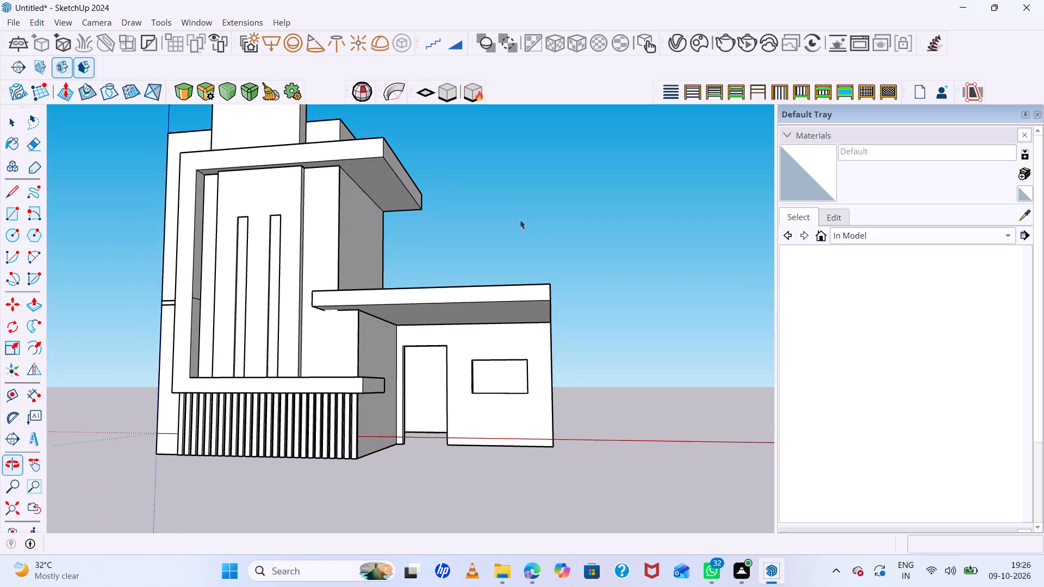
{"action": "scroll", "coordinate": [524, 422], "scroll_direction": "up", "scroll_amount": 7}
{"action": "scroll", "coordinate": [527, 407], "scroll_direction": "down", "scroll_amount": 14}
{"action": "middle_click_drag", "start_coordinate": [552, 407], "coordinate": [473, 426]}
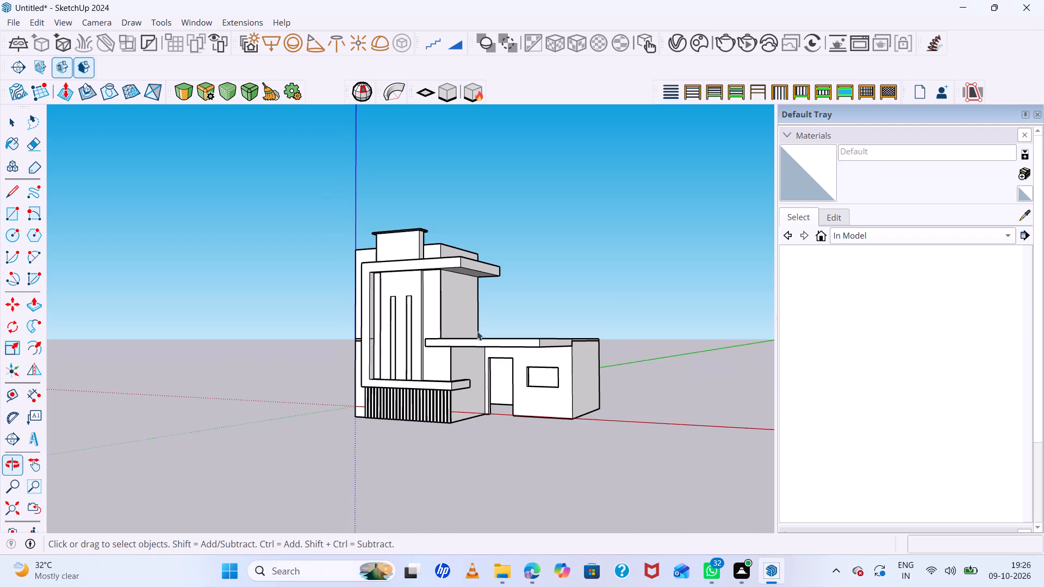
{"action": "scroll", "coordinate": [460, 295], "scroll_direction": "up", "scroll_amount": 6}
{"action": "scroll", "coordinate": [435, 238], "scroll_direction": "down", "scroll_amount": 8}
{"action": "scroll", "coordinate": [480, 342], "scroll_direction": "up", "scroll_amount": 5}
{"action": "scroll", "coordinate": [505, 379], "scroll_direction": "up", "scroll_amount": 4}
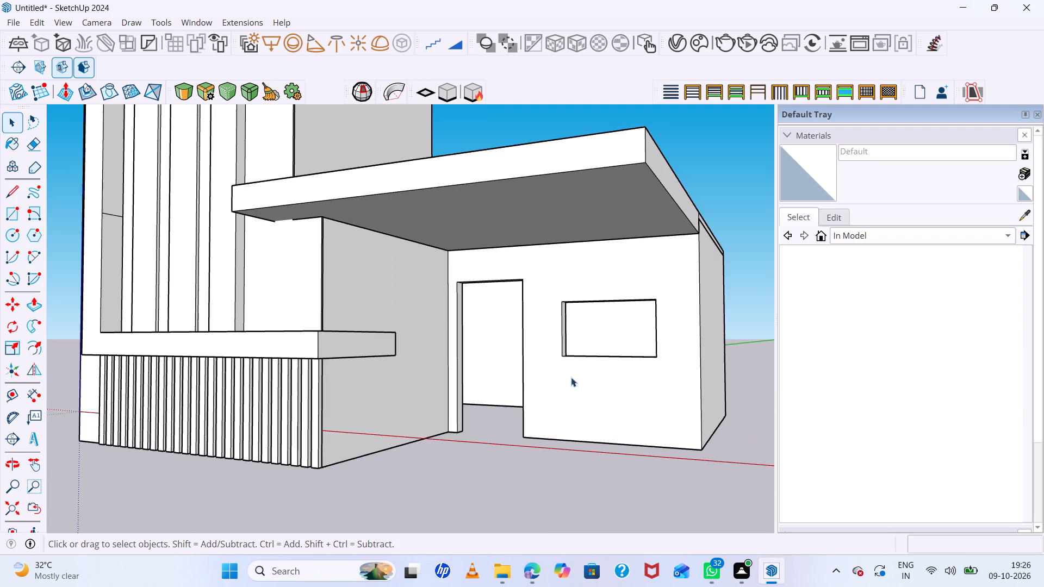
{"action": "middle_click_drag", "start_coordinate": [571, 377], "coordinate": [634, 398]}
{"action": "scroll", "coordinate": [637, 376], "scroll_direction": "down", "scroll_amount": 8}
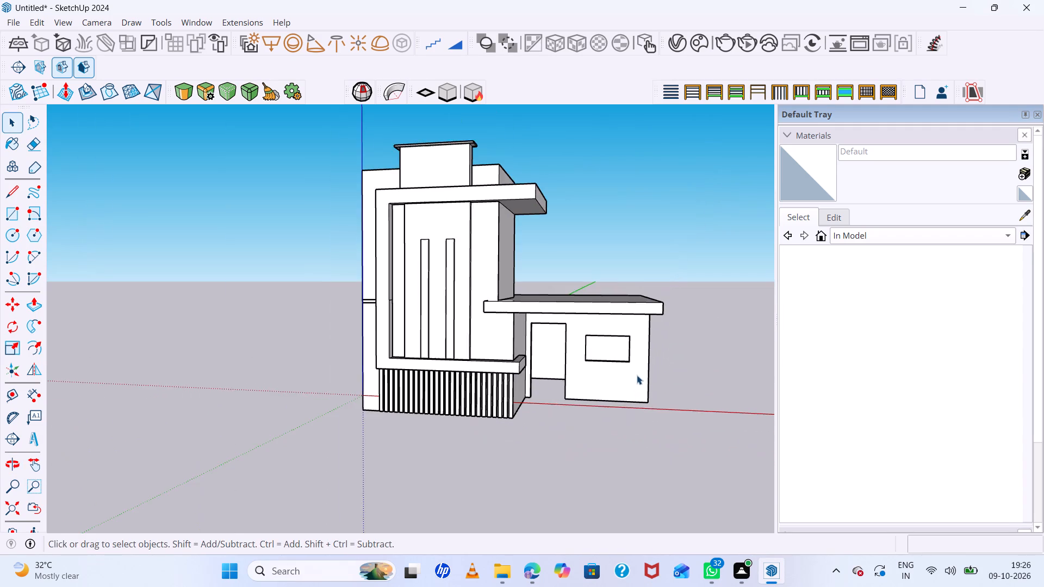
{"action": "scroll", "coordinate": [511, 280], "scroll_direction": "down", "scroll_amount": 6}
{"action": "middle_click_drag", "start_coordinate": [535, 288], "coordinate": [546, 305]}
{"action": "scroll", "coordinate": [501, 249], "scroll_direction": "up", "scroll_amount": 6}
{"action": "middle_click_drag", "start_coordinate": [516, 258], "coordinate": [579, 236]}
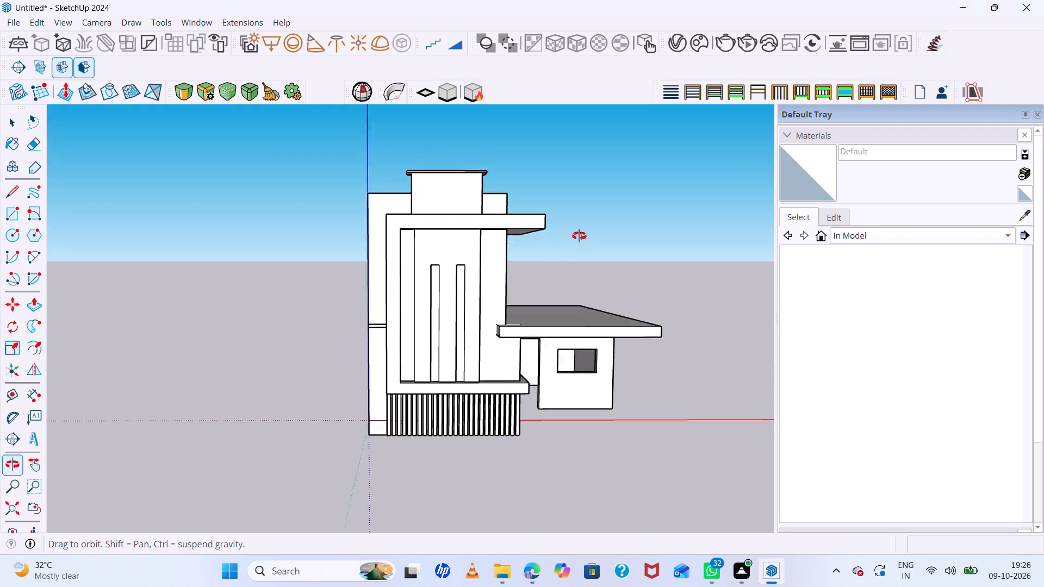
{"action": "middle_click_drag", "start_coordinate": [579, 236], "coordinate": [576, 215]}
{"action": "middle_click", "coordinate": [576, 214]}
{"action": "scroll", "coordinate": [573, 218], "scroll_direction": "up", "scroll_amount": 6}
{"action": "scroll", "coordinate": [573, 219], "scroll_direction": "down", "scroll_amount": 6}
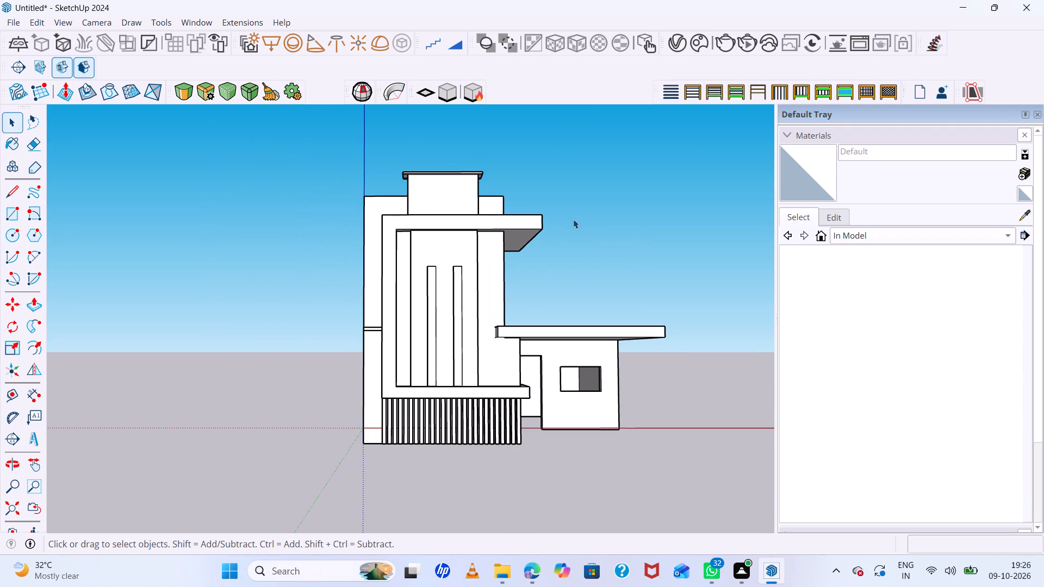
{"action": "scroll", "coordinate": [576, 218], "scroll_direction": "up", "scroll_amount": 6}
{"action": "scroll", "coordinate": [576, 218], "scroll_direction": "down", "scroll_amount": 6}
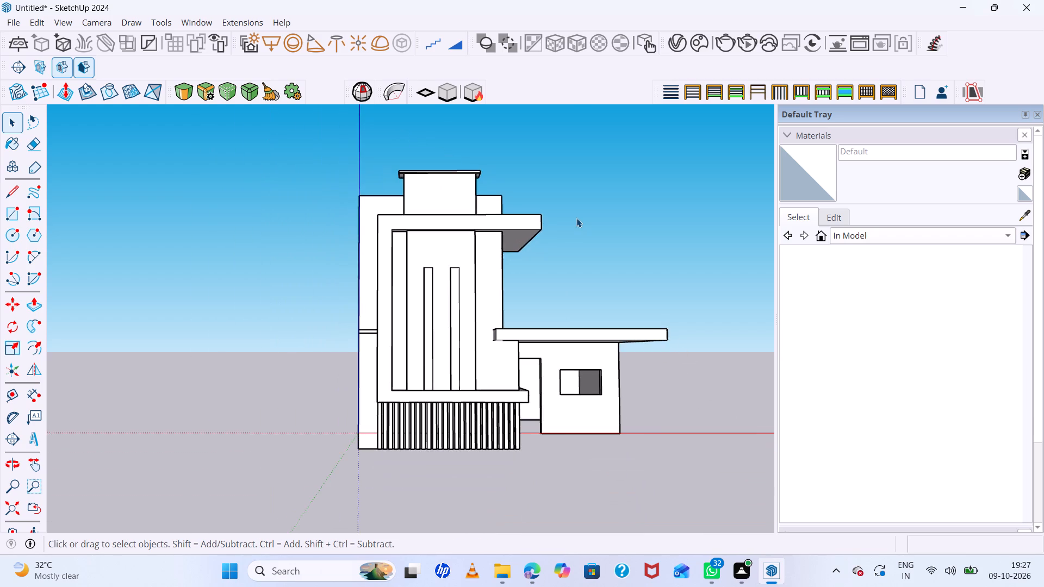
{"action": "middle_click_drag", "start_coordinate": [564, 227], "coordinate": [399, 237]}
{"action": "scroll", "coordinate": [560, 327], "scroll_direction": "down", "scroll_amount": 5}
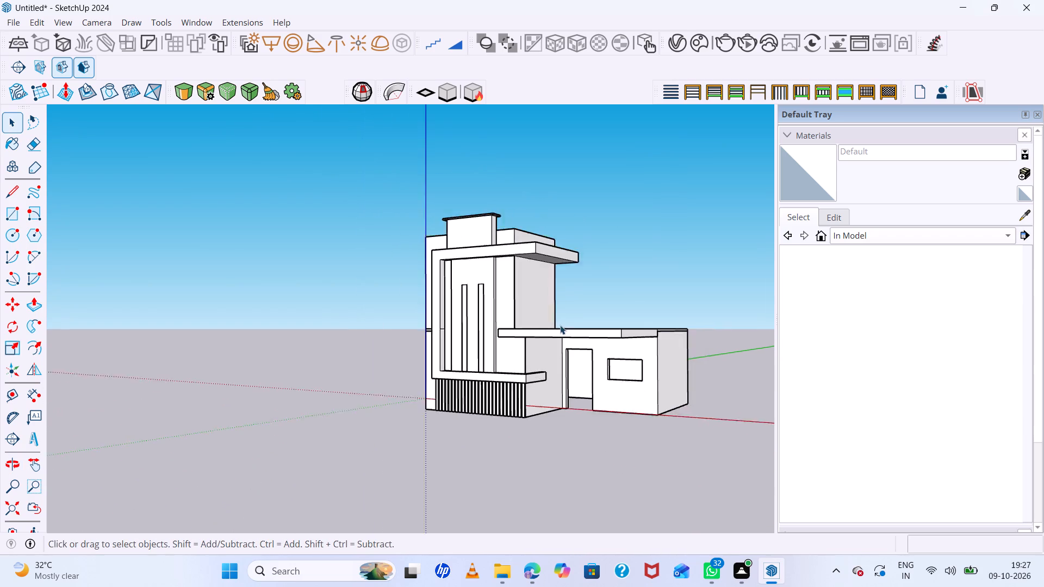
Examine the facade's strips, the C-shaped band and the canopy from the front, above and below.
{"action": "scroll", "coordinate": [560, 325], "scroll_direction": "down", "scroll_amount": 1}
{"action": "scroll", "coordinate": [563, 319], "scroll_direction": "up", "scroll_amount": 9}
{"action": "scroll", "coordinate": [575, 328], "scroll_direction": "down", "scroll_amount": 4}
{"action": "middle_click_drag", "start_coordinate": [575, 328], "coordinate": [641, 379]}
{"action": "scroll", "coordinate": [548, 424], "scroll_direction": "up", "scroll_amount": 2}
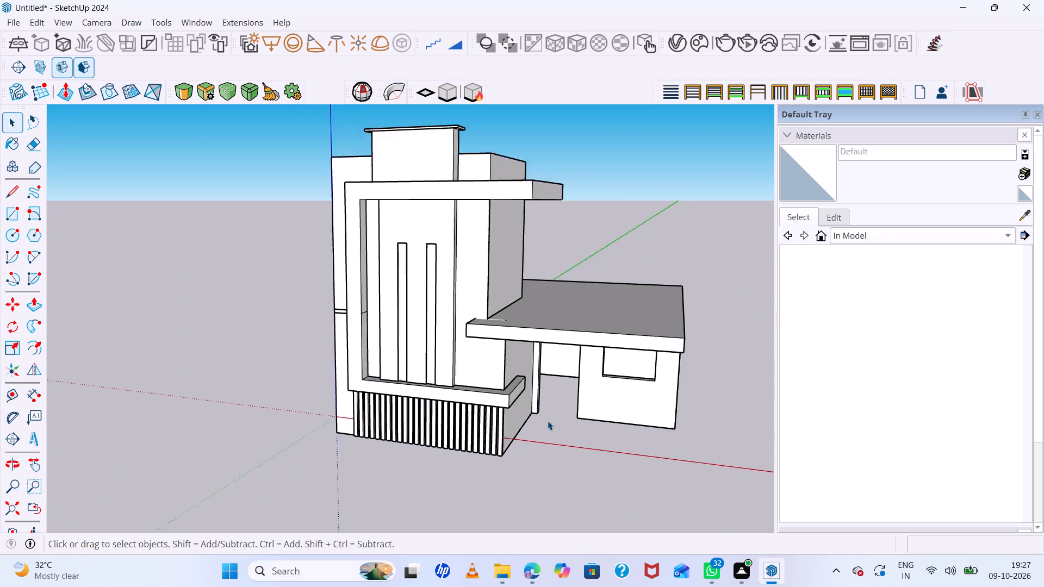
{"action": "scroll", "coordinate": [548, 421], "scroll_direction": "up", "scroll_amount": 3}
{"action": "middle_click_drag", "start_coordinate": [666, 399], "coordinate": [431, 289]}
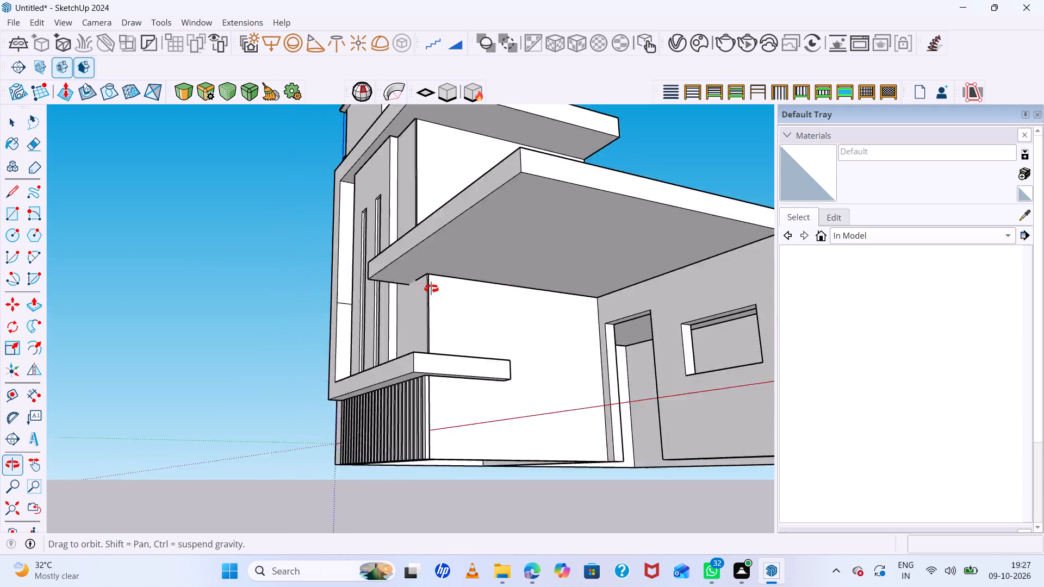
{"action": "middle_click_drag", "start_coordinate": [431, 289], "coordinate": [745, 357]}
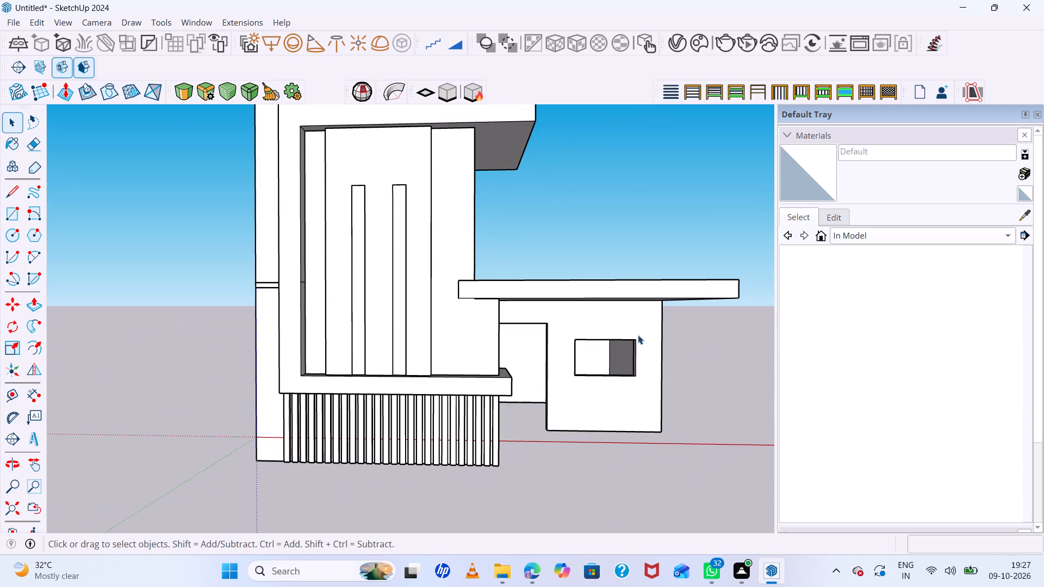
{"action": "scroll", "coordinate": [632, 335], "scroll_direction": "down", "scroll_amount": 15}
{"action": "scroll", "coordinate": [681, 299], "scroll_direction": "up", "scroll_amount": 11}
{"action": "middle_click_drag", "start_coordinate": [688, 338], "coordinate": [618, 383]}
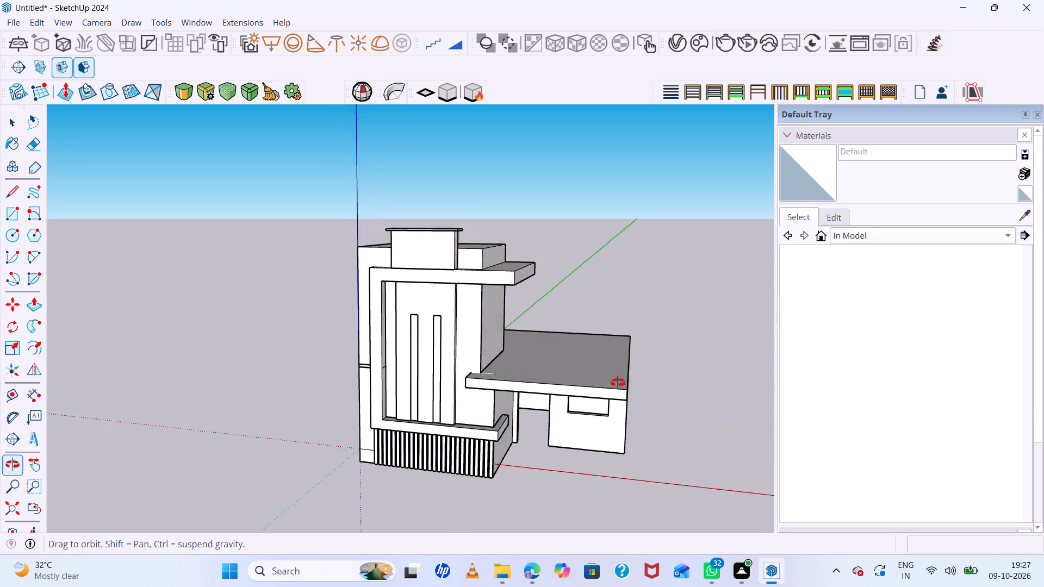
{"action": "middle_click_drag", "start_coordinate": [618, 383], "coordinate": [601, 284]}
{"action": "scroll", "coordinate": [455, 299], "scroll_direction": "up", "scroll_amount": 6}
{"action": "scroll", "coordinate": [430, 289], "scroll_direction": "down", "scroll_amount": 2}
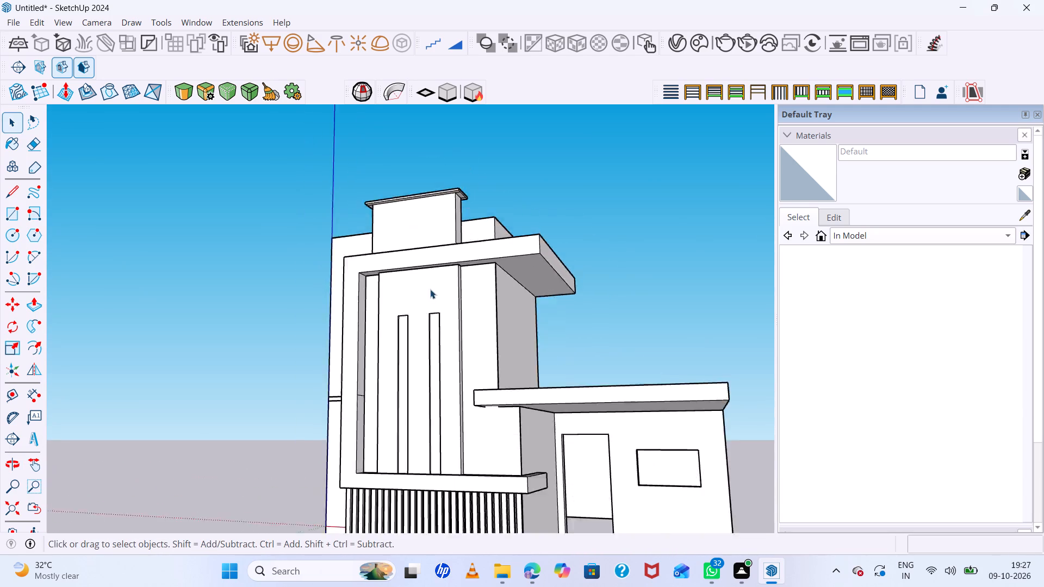
{"action": "scroll", "coordinate": [430, 289], "scroll_direction": "down", "scroll_amount": 10}
{"action": "scroll", "coordinate": [512, 318], "scroll_direction": "up", "scroll_amount": 5}
{"action": "middle_click_drag", "start_coordinate": [556, 343], "coordinate": [566, 390]}
{"action": "scroll", "coordinate": [540, 398], "scroll_direction": "up", "scroll_amount": 5}
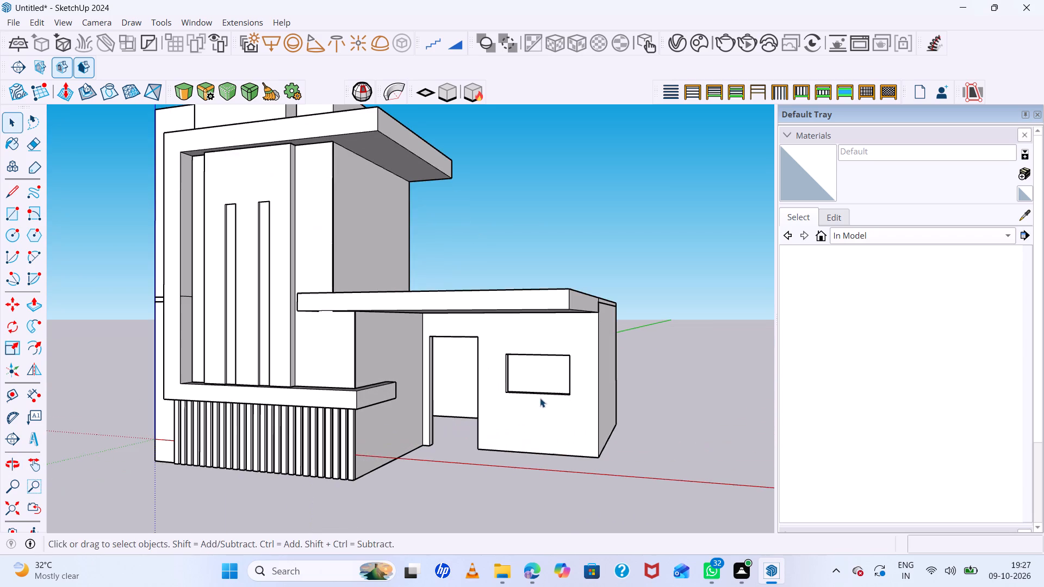
{"action": "middle_click_drag", "start_coordinate": [548, 399], "coordinate": [561, 403]}
{"action": "middle_click", "coordinate": [562, 403]}
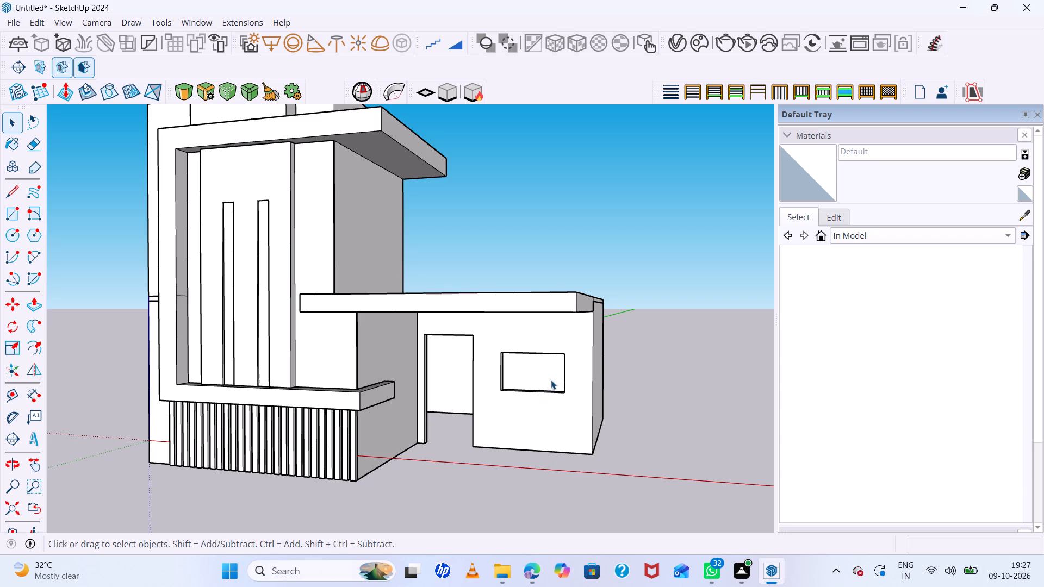
Inspect the door and window openings beneath the canopy and the roof slab's edges at close range.
{"action": "scroll", "coordinate": [518, 358], "scroll_direction": "up", "scroll_amount": 7}
{"action": "scroll", "coordinate": [461, 333], "scroll_direction": "down", "scroll_amount": 6}
{"action": "scroll", "coordinate": [529, 360], "scroll_direction": "up", "scroll_amount": 4}
{"action": "middle_click_drag", "start_coordinate": [618, 398], "coordinate": [695, 404]}
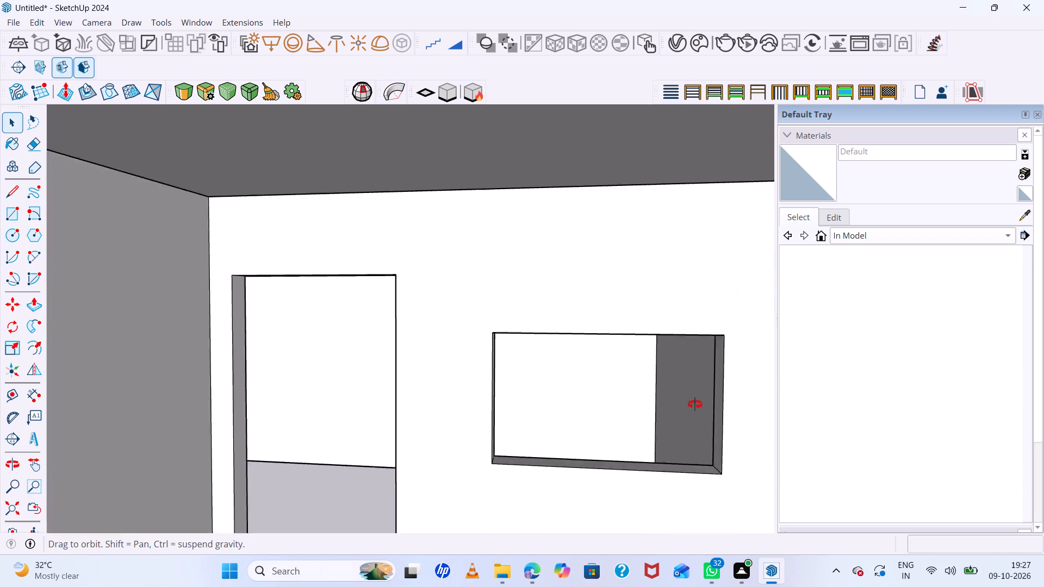
{"action": "middle_click_drag", "start_coordinate": [695, 404], "coordinate": [592, 412]}
{"action": "scroll", "coordinate": [691, 404], "scroll_direction": "up", "scroll_amount": 1}
{"action": "middle_click", "coordinate": [592, 412]}
{"action": "scroll", "coordinate": [530, 372], "scroll_direction": "down", "scroll_amount": 12}
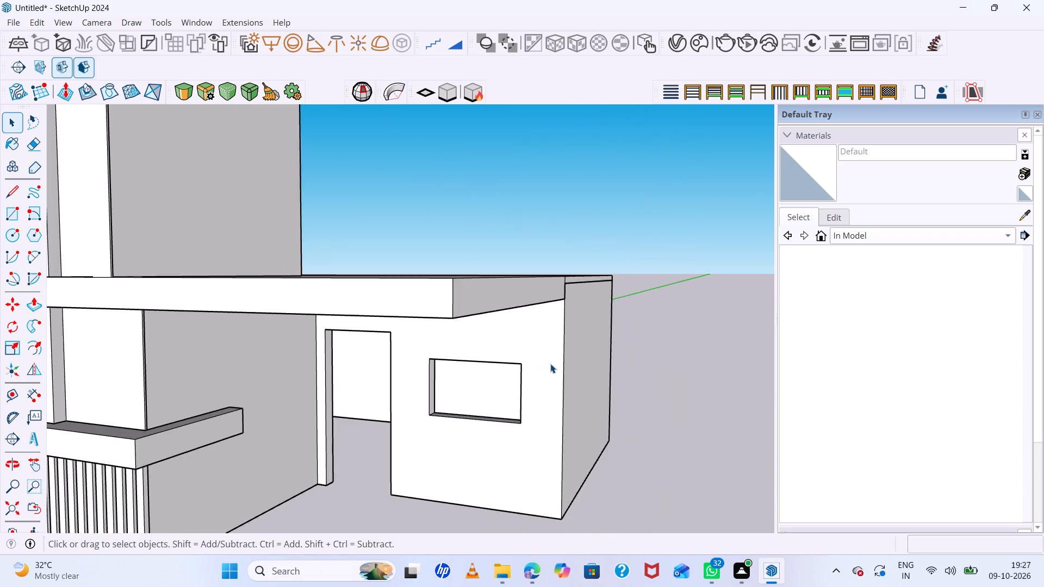
{"action": "scroll", "coordinate": [553, 364], "scroll_direction": "up", "scroll_amount": 4}
{"action": "middle_click_drag", "start_coordinate": [610, 385], "coordinate": [573, 405]}
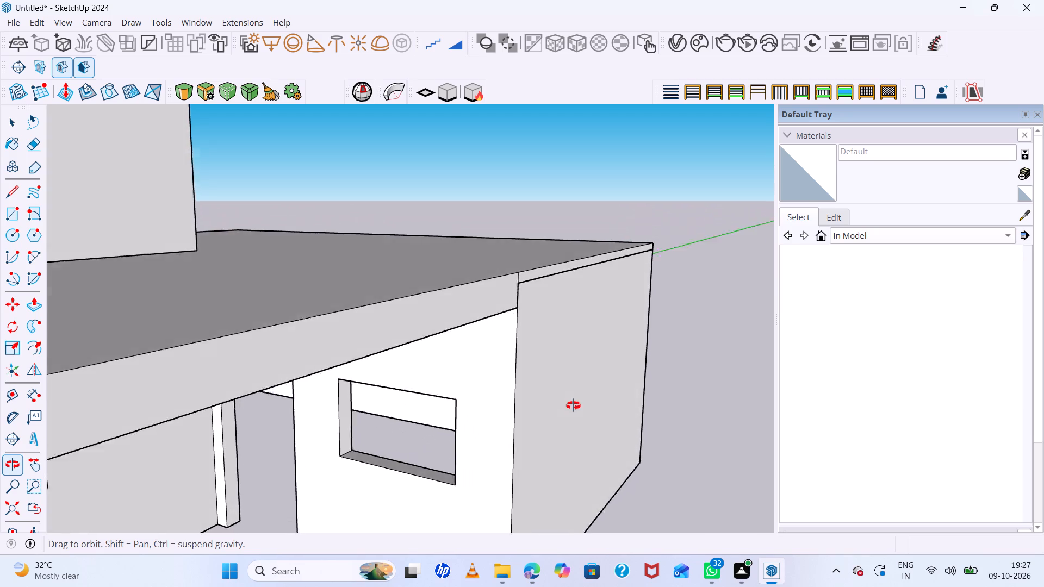
{"action": "middle_click_drag", "start_coordinate": [573, 405], "coordinate": [757, 430]}
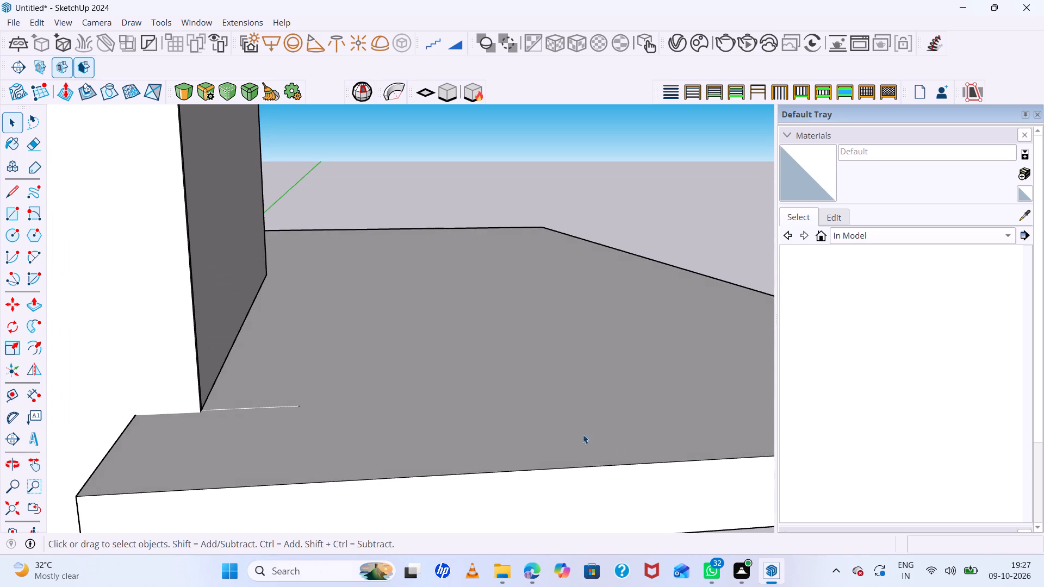
Draw a rectangle about 4' 11" by 3' corner to corner across the window opening beside the doorway.
{"action": "scroll", "coordinate": [482, 313], "scroll_direction": "down", "scroll_amount": 13}
{"action": "middle_click_drag", "start_coordinate": [571, 387], "coordinate": [550, 273]}
{"action": "scroll", "coordinate": [549, 307], "scroll_direction": "down", "scroll_amount": 1}
{"action": "scroll", "coordinate": [580, 464], "scroll_direction": "up", "scroll_amount": 7}
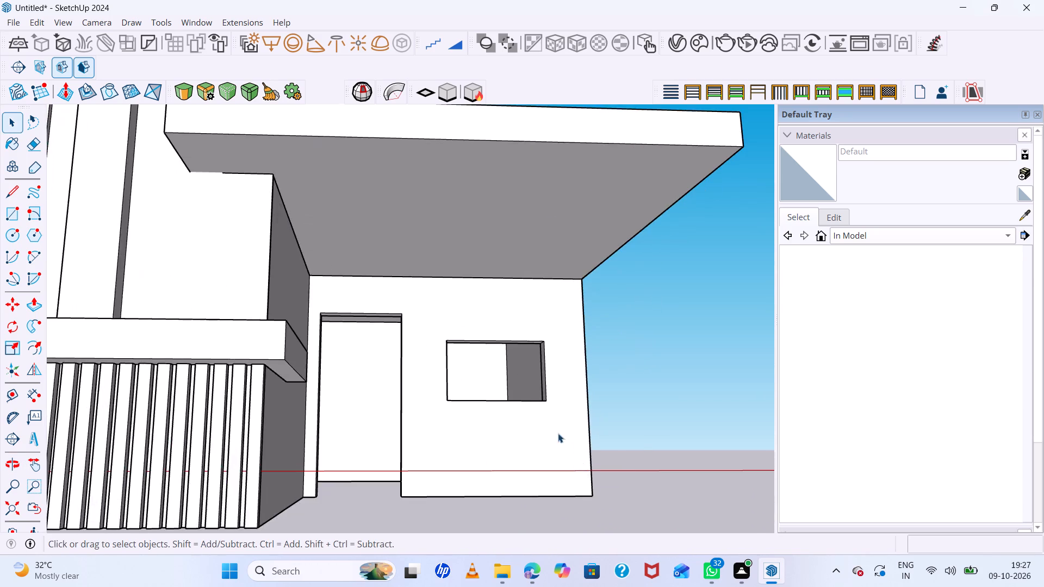
{"action": "scroll", "coordinate": [502, 379], "scroll_direction": "up", "scroll_amount": 3}
{"action": "middle_click_drag", "start_coordinate": [579, 390], "coordinate": [537, 410]}
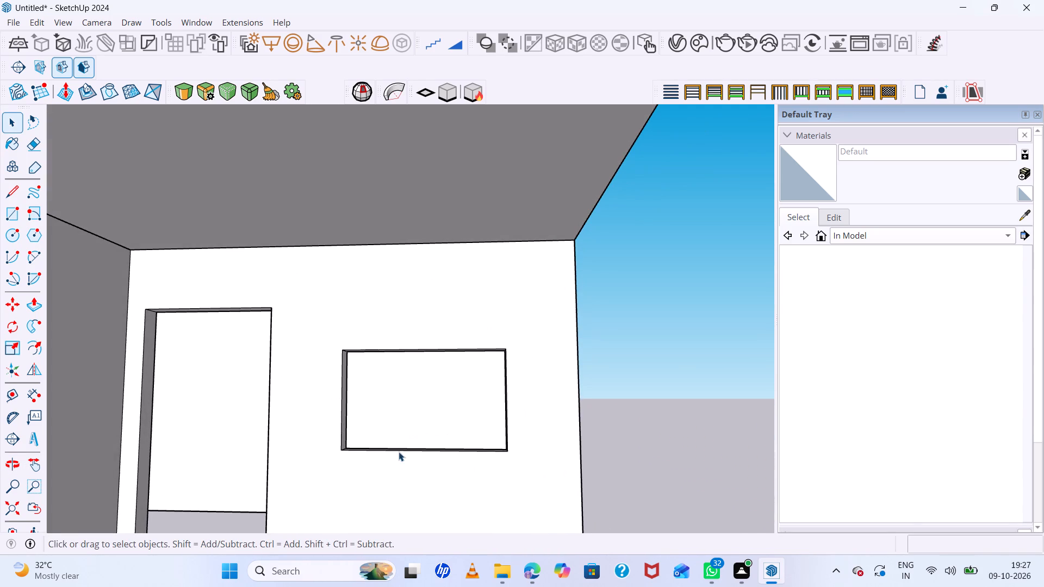
{"action": "key", "text": "r"}
{"action": "left_click", "coordinate": [344, 353]}
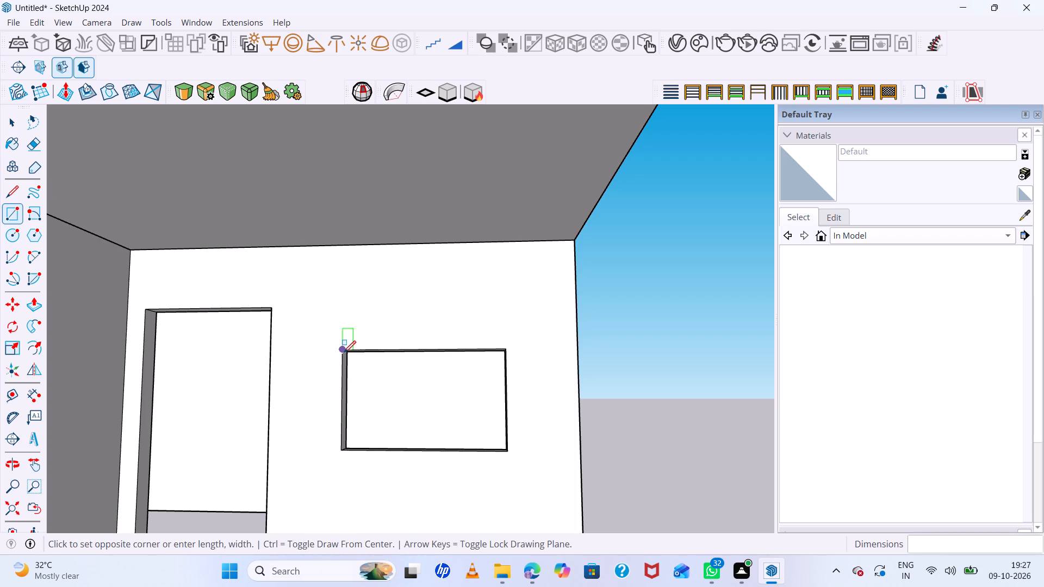
{"action": "double_click", "coordinate": [504, 449]}
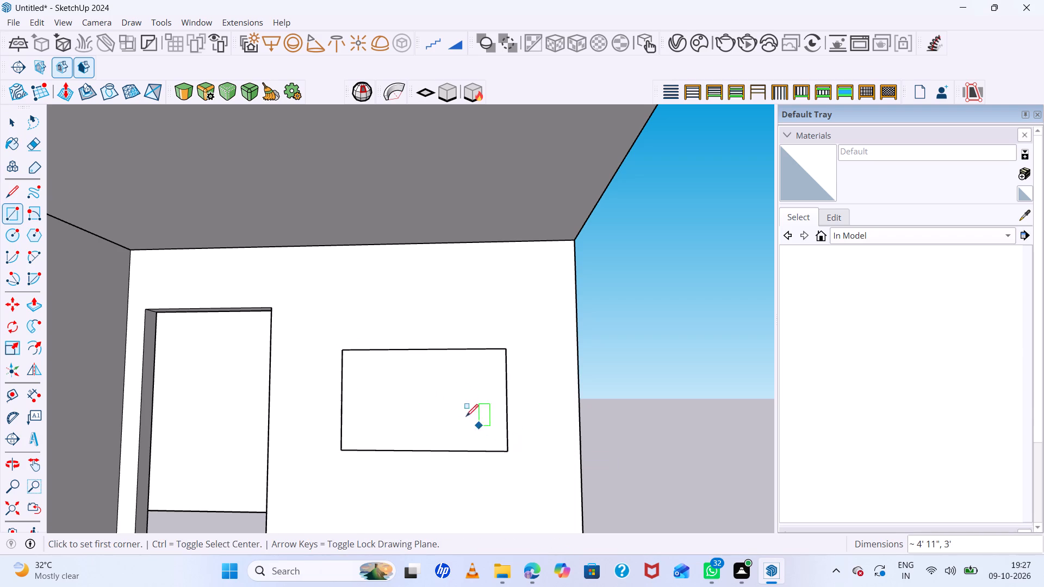
Offset the window panel's outline inward by about 2" to form a frame border.
{"action": "key", "text": "space"}
{"action": "left_click", "coordinate": [433, 389]}
{"action": "key", "text": "f"}
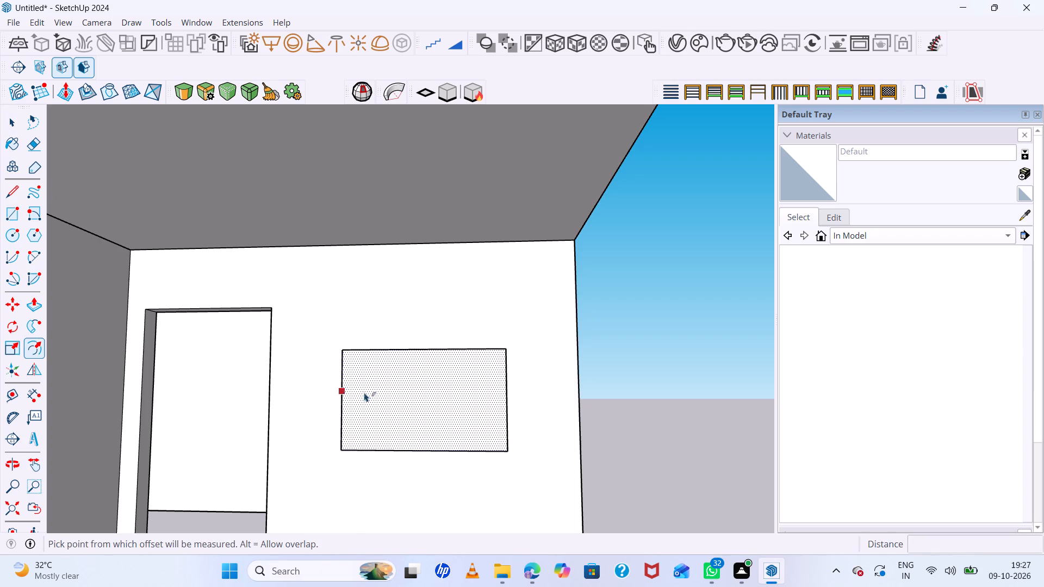
{"action": "left_click", "coordinate": [358, 398]}
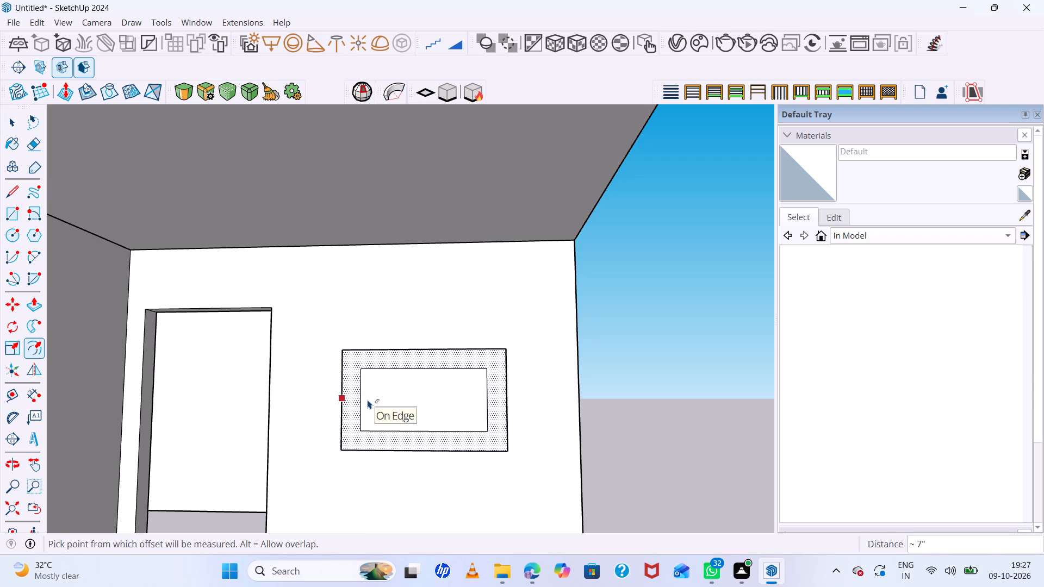
{"action": "key", "text": "ctrl+z"}
{"action": "scroll", "coordinate": [348, 398], "scroll_direction": "up", "scroll_amount": 4}
{"action": "left_click", "coordinate": [346, 398]}
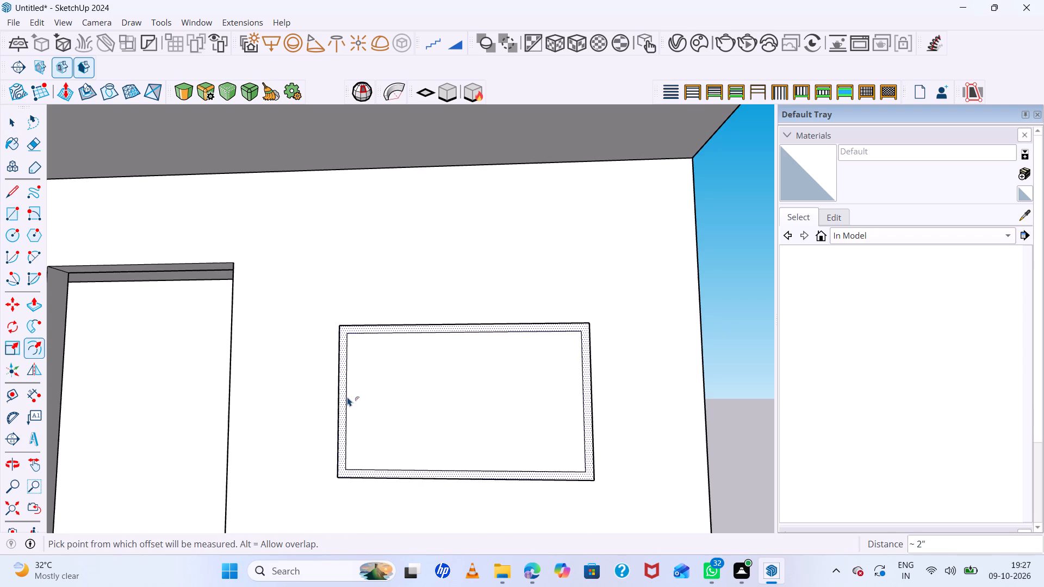
{"action": "scroll", "coordinate": [390, 414], "scroll_direction": "down", "scroll_amount": 5}
{"action": "middle_click_drag", "start_coordinate": [422, 426], "coordinate": [379, 458]}
{"action": "middle_click", "coordinate": [379, 458]}
{"action": "key", "text": "space"}
Paint the window's inner pane with Translucent Glass Blue from the Glass and Mirrors materials.
{"action": "scroll", "coordinate": [443, 424], "scroll_direction": "up", "scroll_amount": 4}
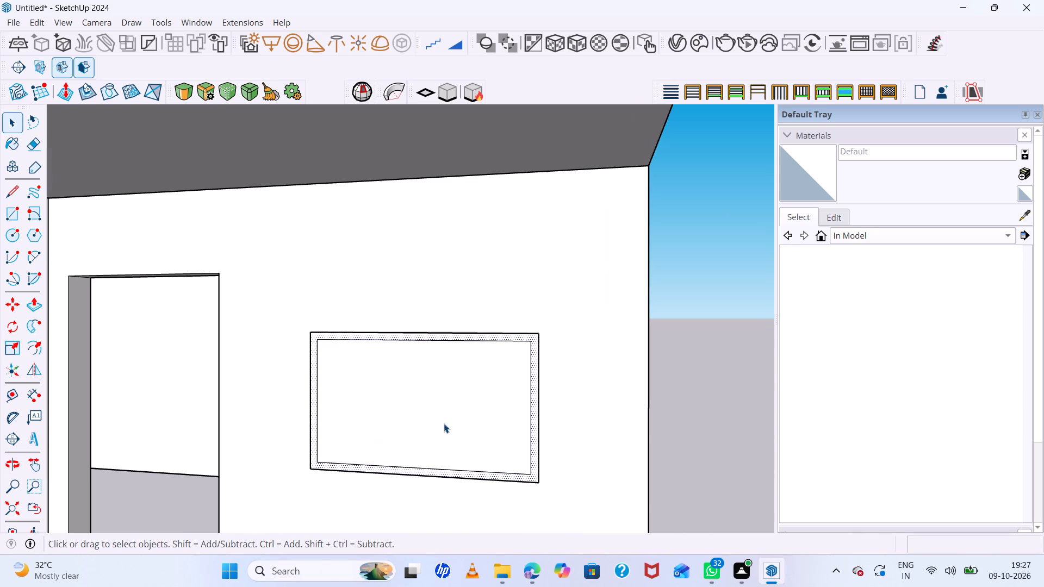
{"action": "left_click", "coordinate": [894, 240]}
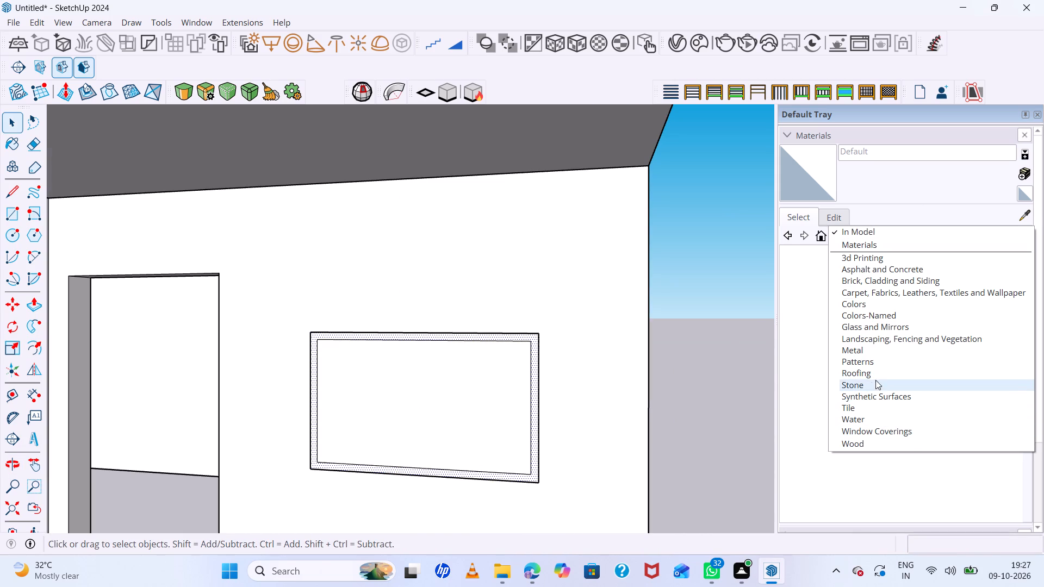
{"action": "left_click", "coordinate": [869, 329]}
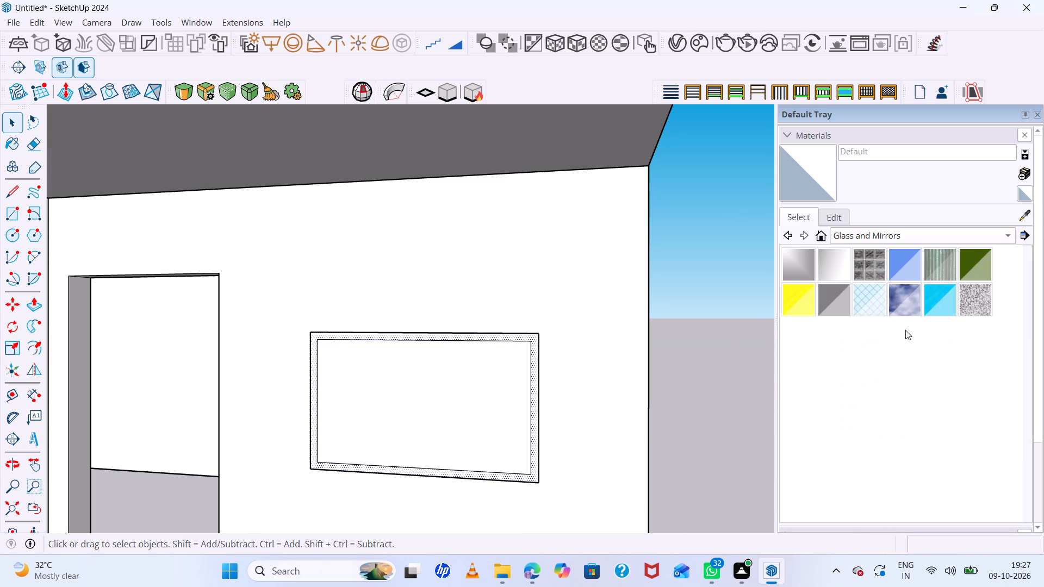
{"action": "left_click", "coordinate": [899, 260]}
{"action": "left_click", "coordinate": [513, 382]}
{"action": "left_click", "coordinate": [517, 382]}
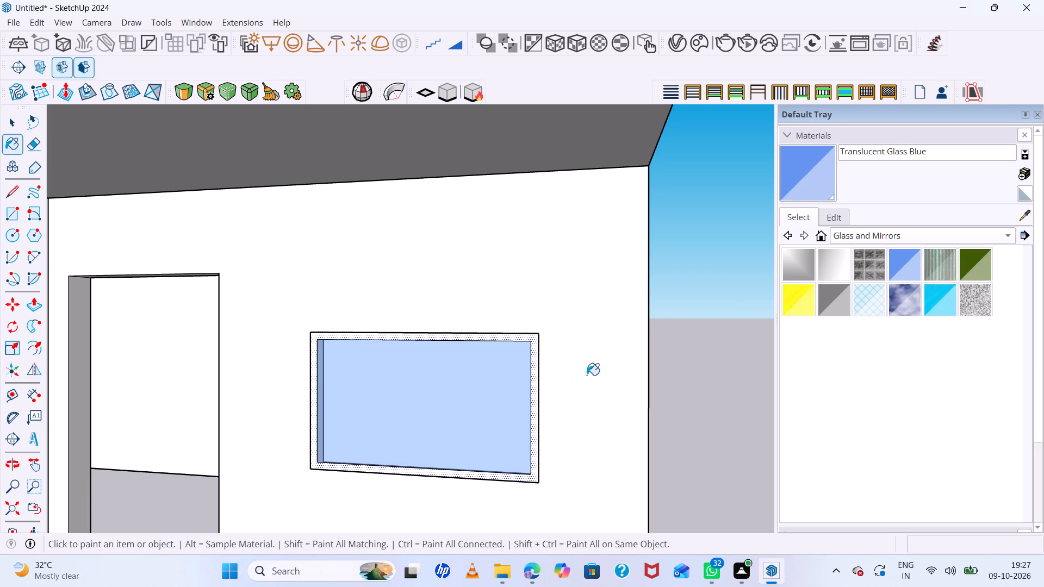
Paint the window's frame border with dark red Color A08 from the Colors materials.
{"action": "left_click", "coordinate": [909, 236]}
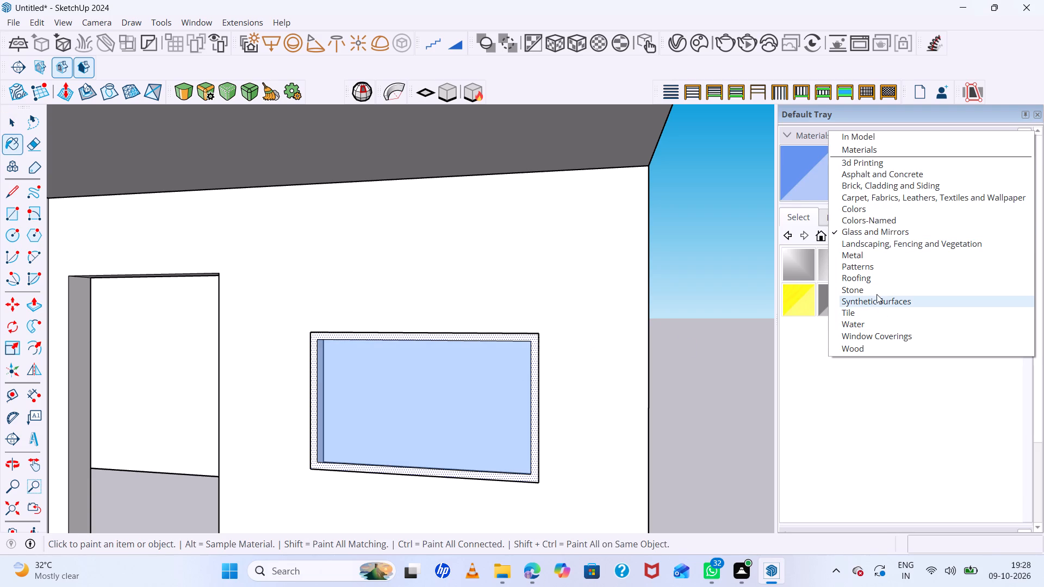
{"action": "left_click", "coordinate": [888, 190]}
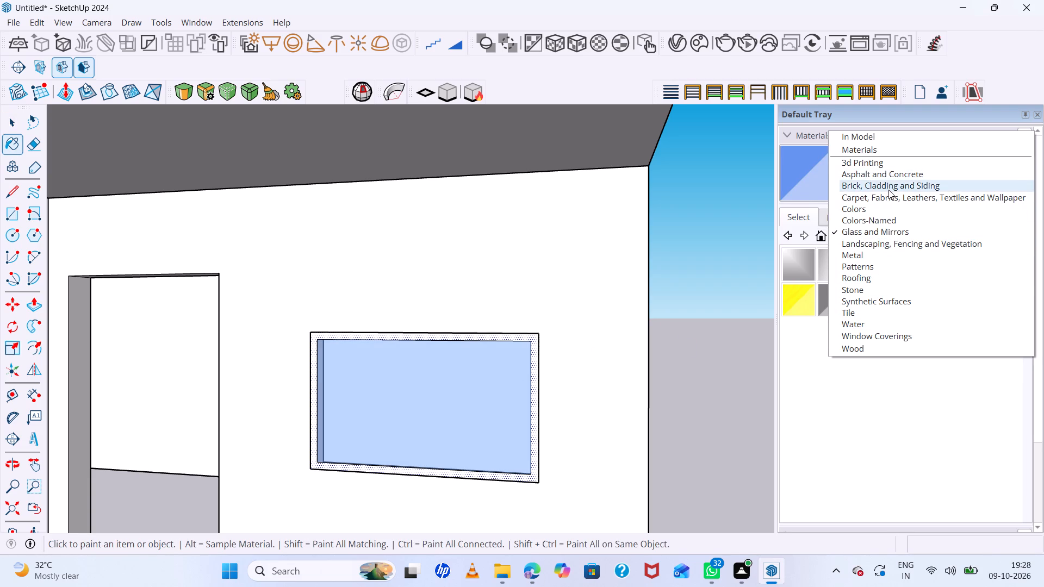
{"action": "left_click", "coordinate": [941, 236]}
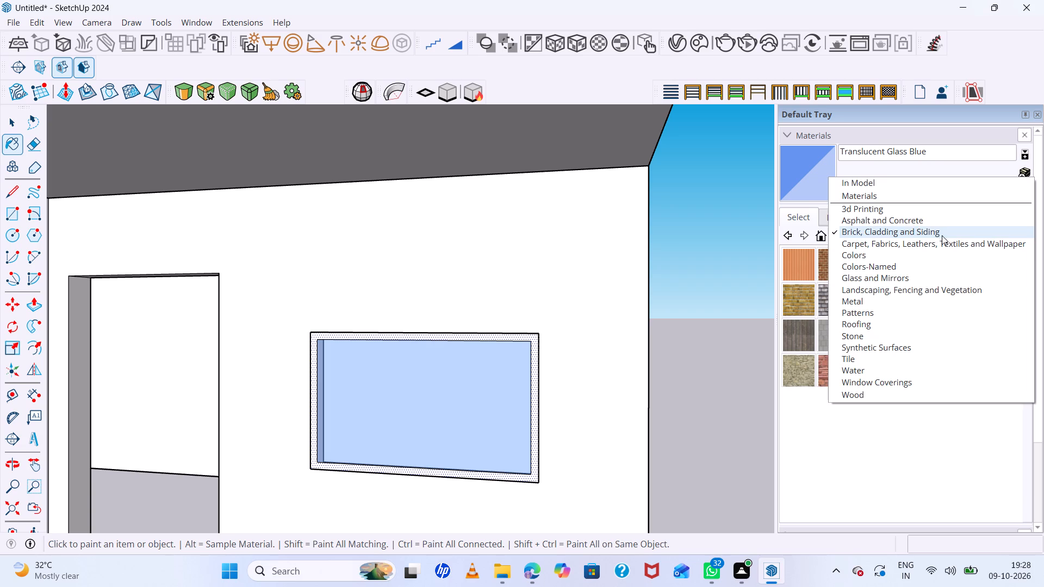
{"action": "left_click", "coordinate": [874, 259]}
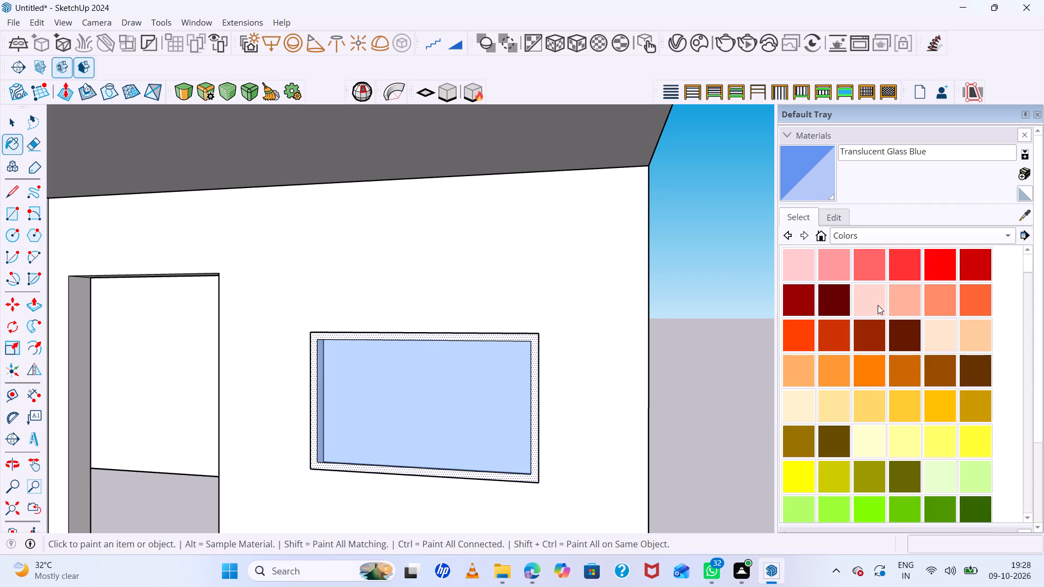
{"action": "left_click", "coordinate": [838, 304]}
{"action": "scroll", "coordinate": [544, 357], "scroll_direction": "up", "scroll_amount": 4}
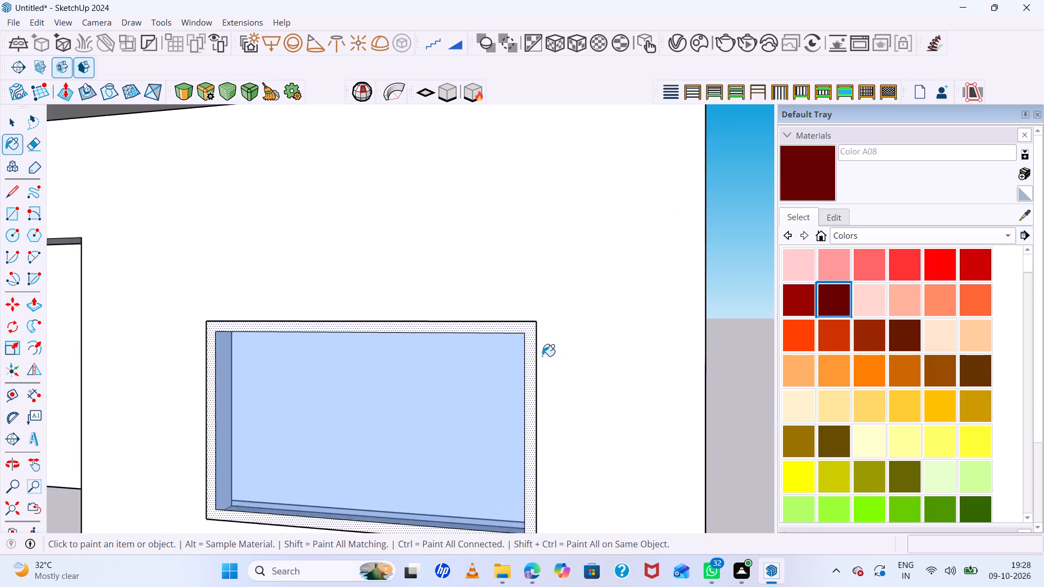
{"action": "scroll", "coordinate": [542, 356], "scroll_direction": "up", "scroll_amount": 1}
{"action": "left_click", "coordinate": [534, 340]}
{"action": "scroll", "coordinate": [721, 348], "scroll_direction": "down", "scroll_amount": 10}
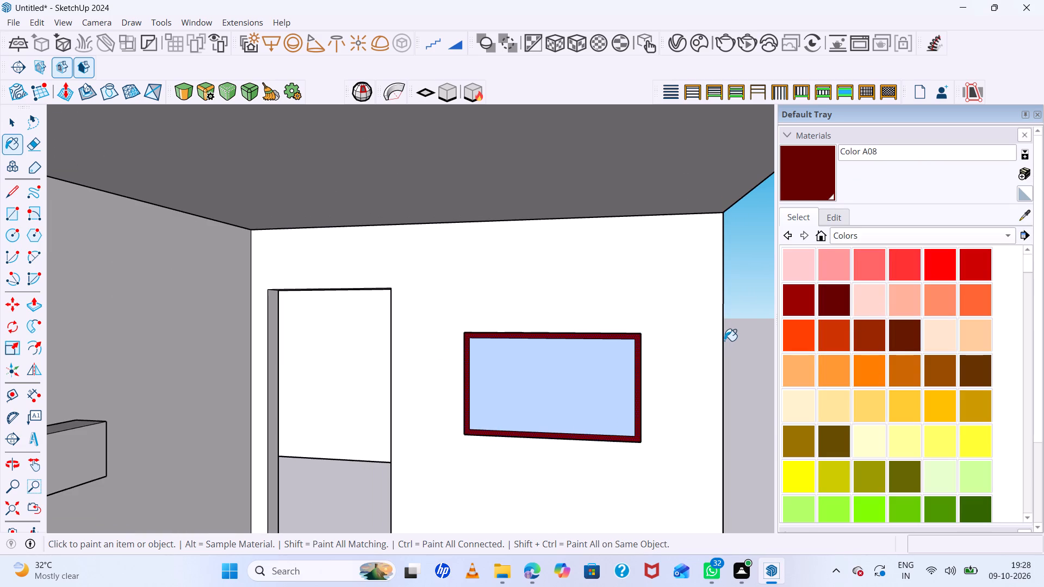
{"action": "key", "text": "space"}
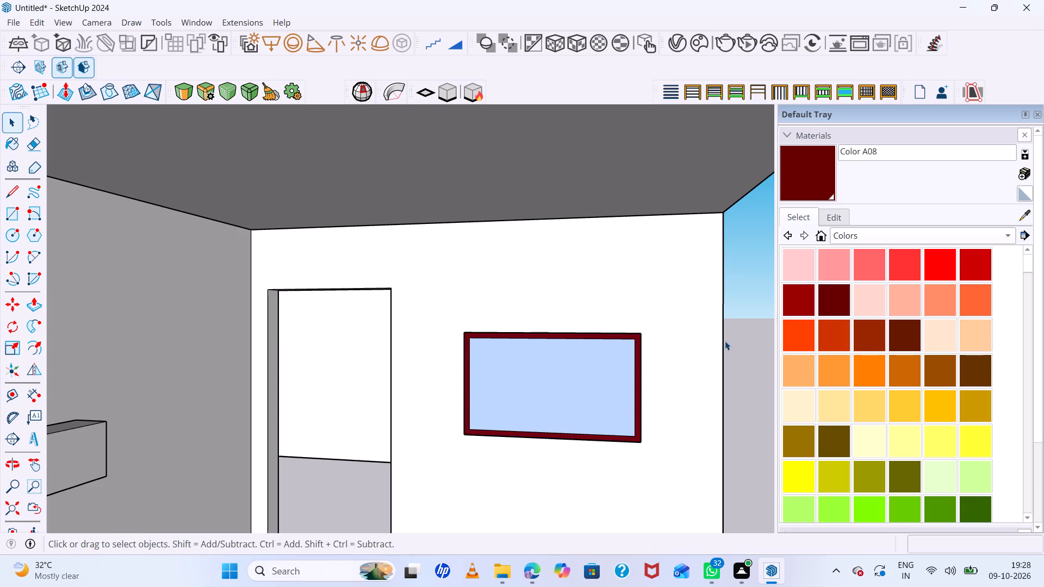
Examine the painted window, the adjacent doorway and the overall facade from several sides, above and below.
{"action": "scroll", "coordinate": [697, 338], "scroll_direction": "down", "scroll_amount": 7}
{"action": "middle_click_drag", "start_coordinate": [728, 365], "coordinate": [604, 346]}
{"action": "middle_click_drag", "start_coordinate": [603, 349], "coordinate": [602, 361]}
{"action": "scroll", "coordinate": [635, 394], "scroll_direction": "up", "scroll_amount": 1}
{"action": "scroll", "coordinate": [666, 398], "scroll_direction": "down", "scroll_amount": 15}
{"action": "scroll", "coordinate": [737, 399], "scroll_direction": "up", "scroll_amount": 9}
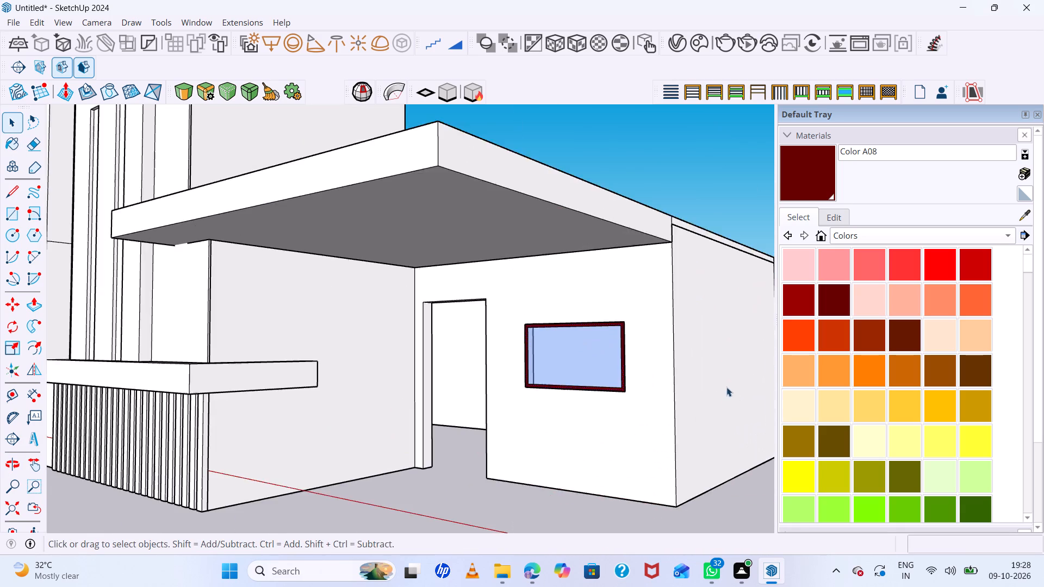
{"action": "scroll", "coordinate": [726, 387], "scroll_direction": "up", "scroll_amount": 7}
{"action": "middle_click_drag", "start_coordinate": [691, 382], "coordinate": [883, 399]}
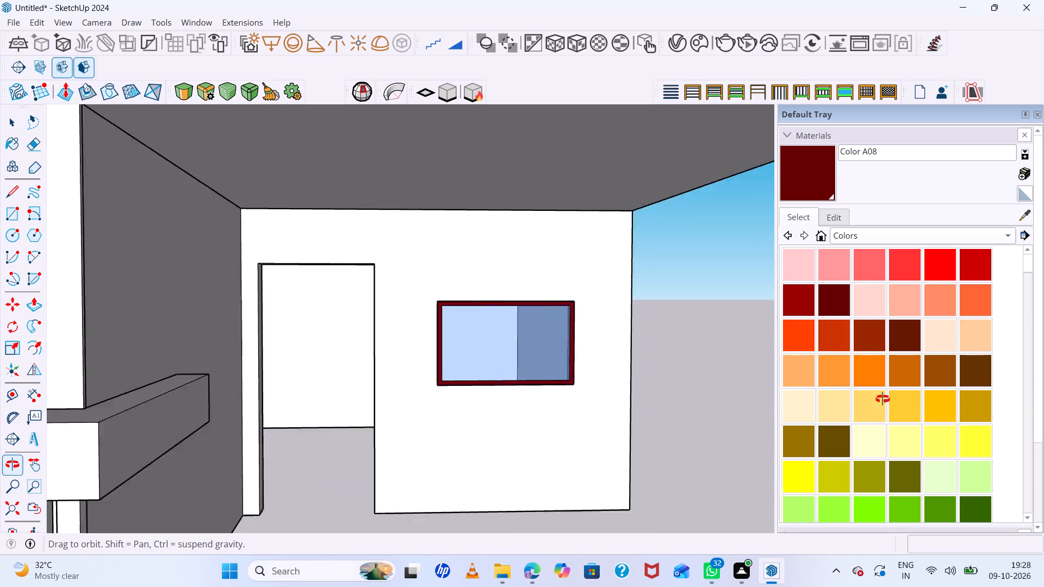
{"action": "middle_click_drag", "start_coordinate": [883, 399], "coordinate": [697, 396]}
{"action": "scroll", "coordinate": [601, 376], "scroll_direction": "down", "scroll_amount": 14}
{"action": "middle_click_drag", "start_coordinate": [661, 461], "coordinate": [746, 502]}
{"action": "scroll", "coordinate": [588, 314], "scroll_direction": "up", "scroll_amount": 11}
{"action": "middle_click_drag", "start_coordinate": [647, 371], "coordinate": [694, 315]}
{"action": "middle_click", "coordinate": [694, 315]}
{"action": "scroll", "coordinate": [694, 314], "scroll_direction": "up", "scroll_amount": 1}
{"action": "scroll", "coordinate": [695, 313], "scroll_direction": "down", "scroll_amount": 7}
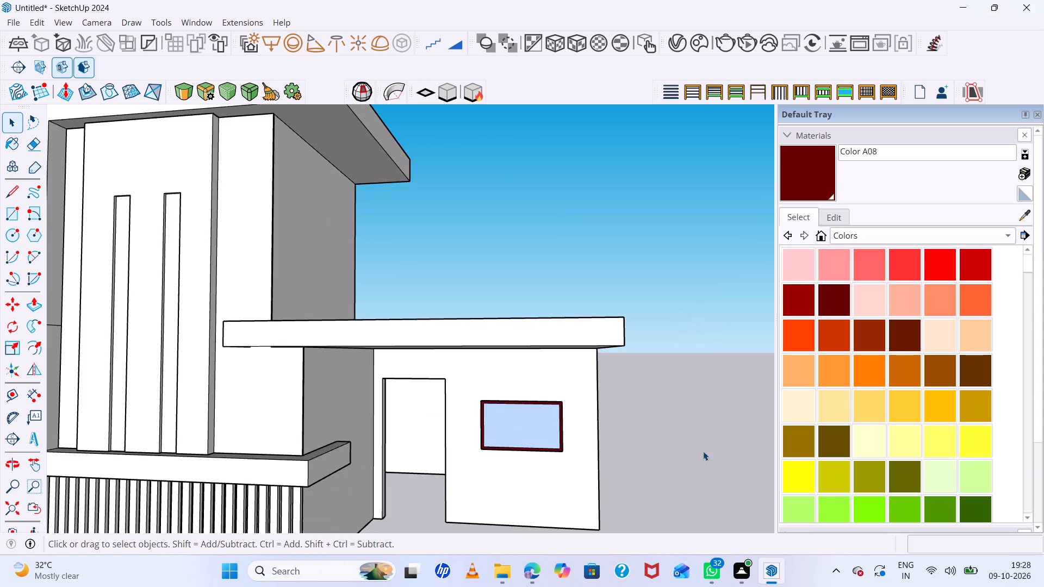
{"action": "scroll", "coordinate": [605, 563], "scroll_direction": "up", "scroll_amount": 3}
{"action": "scroll", "coordinate": [546, 465], "scroll_direction": "down", "scroll_amount": 14}
{"action": "scroll", "coordinate": [550, 483], "scroll_direction": "up", "scroll_amount": 10}
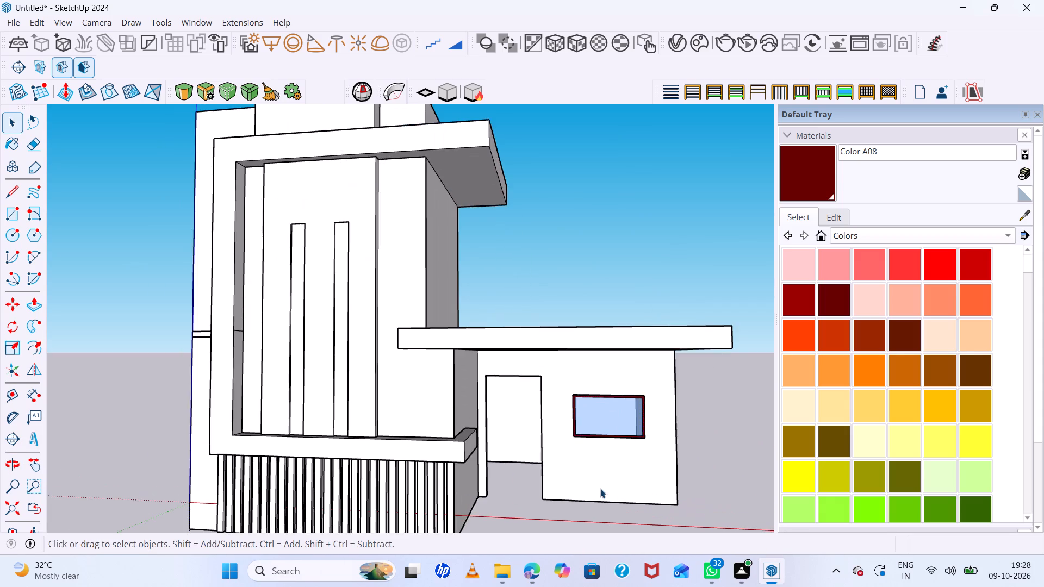
{"action": "middle_click_drag", "start_coordinate": [609, 492], "coordinate": [562, 478]}
{"action": "middle_click_drag", "start_coordinate": [562, 478], "coordinate": [560, 468]}
{"action": "scroll", "coordinate": [526, 396], "scroll_direction": "up", "scroll_amount": 6}
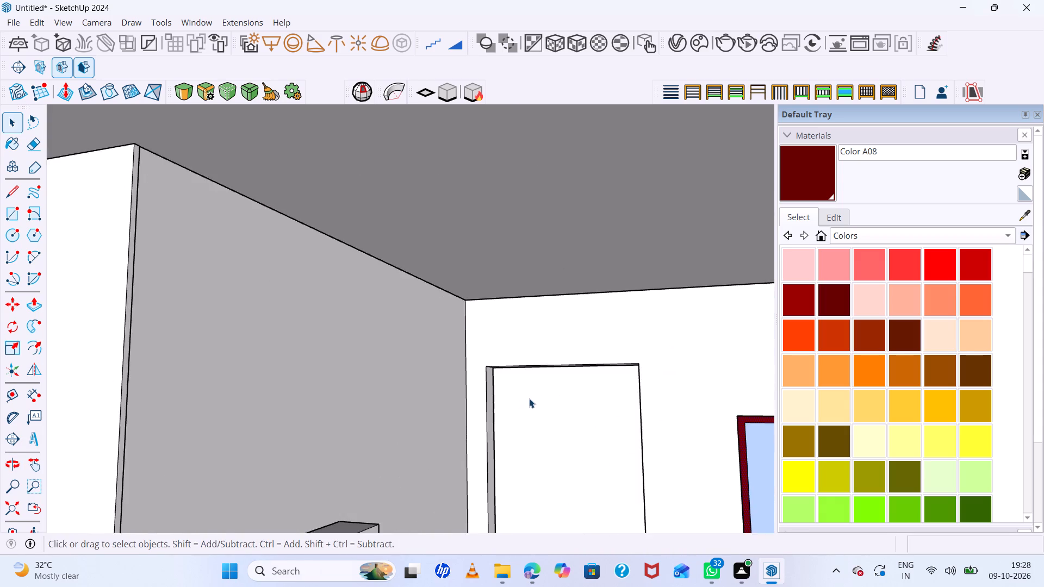
{"action": "scroll", "coordinate": [529, 398], "scroll_direction": "down", "scroll_amount": 7}
{"action": "middle_click_drag", "start_coordinate": [543, 423], "coordinate": [543, 502]}
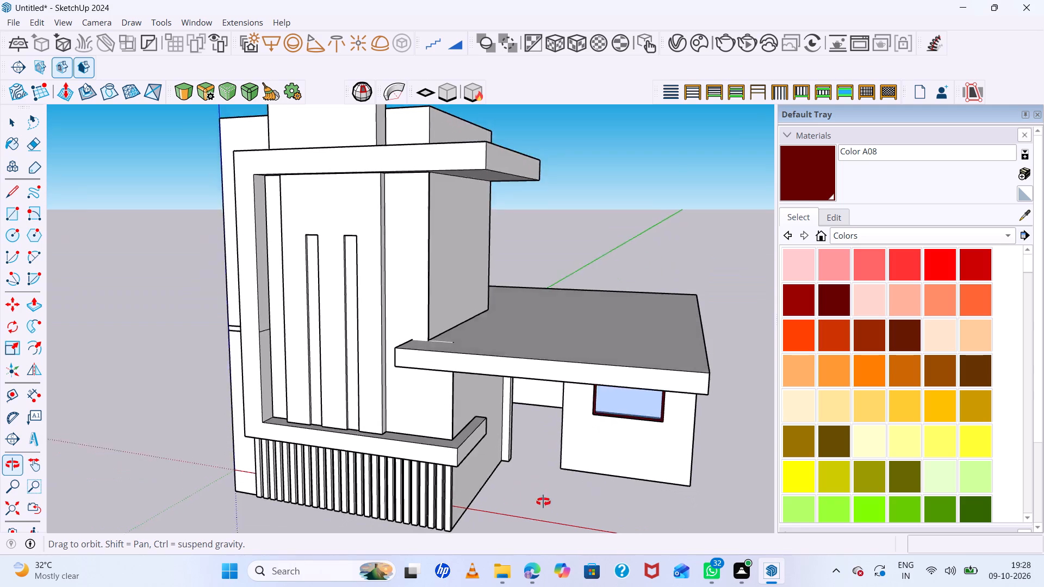
Examine the lower roof slab's underside, the facade and the doorway beside the window from several angles.
{"action": "middle_click_drag", "start_coordinate": [543, 502], "coordinate": [530, 413]}
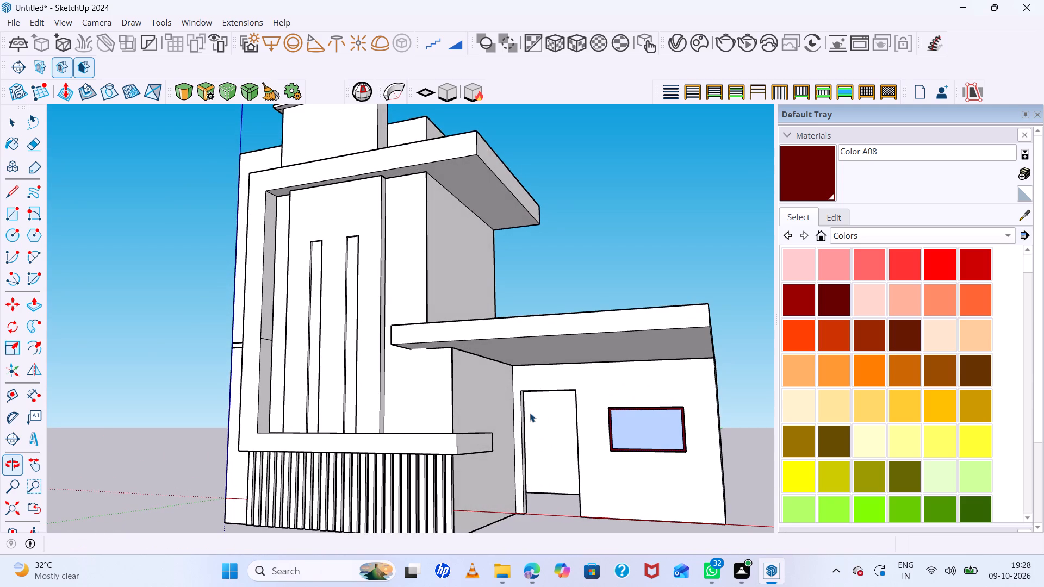
{"action": "scroll", "coordinate": [403, 361], "scroll_direction": "up", "scroll_amount": 9}
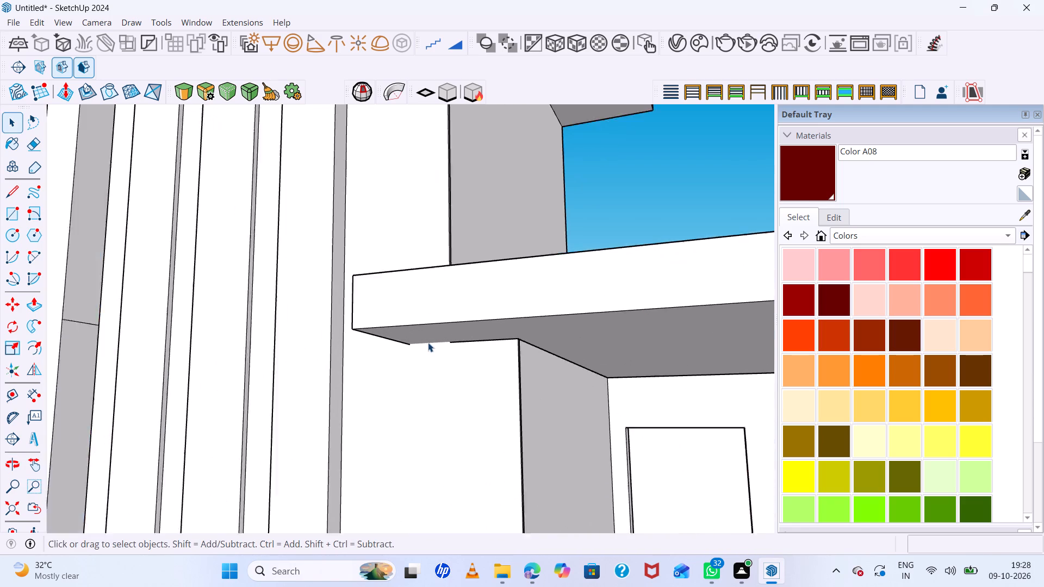
{"action": "scroll", "coordinate": [428, 342], "scroll_direction": "up", "scroll_amount": 10}
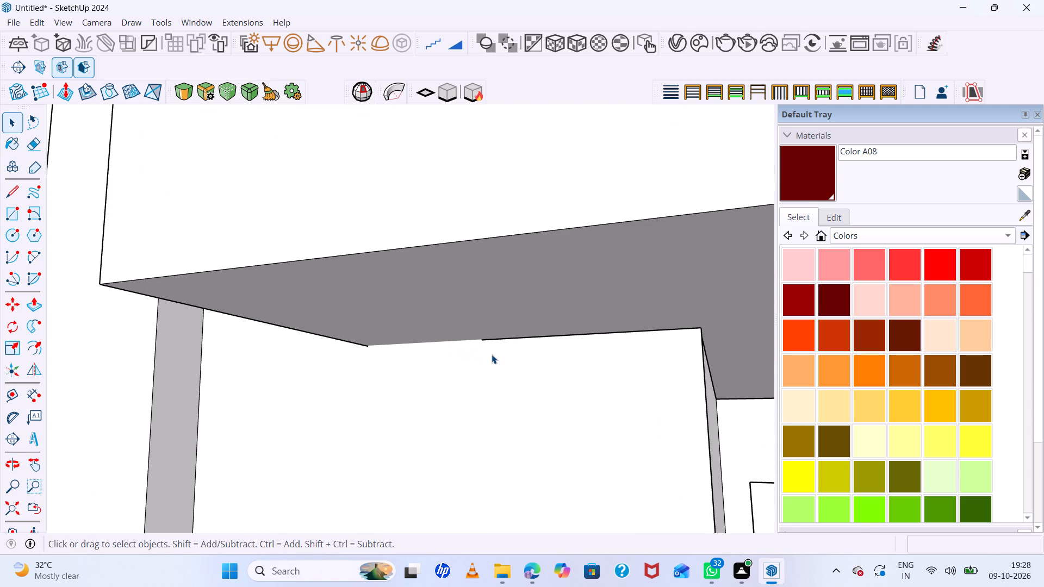
{"action": "scroll", "coordinate": [468, 344], "scroll_direction": "down", "scroll_amount": 12}
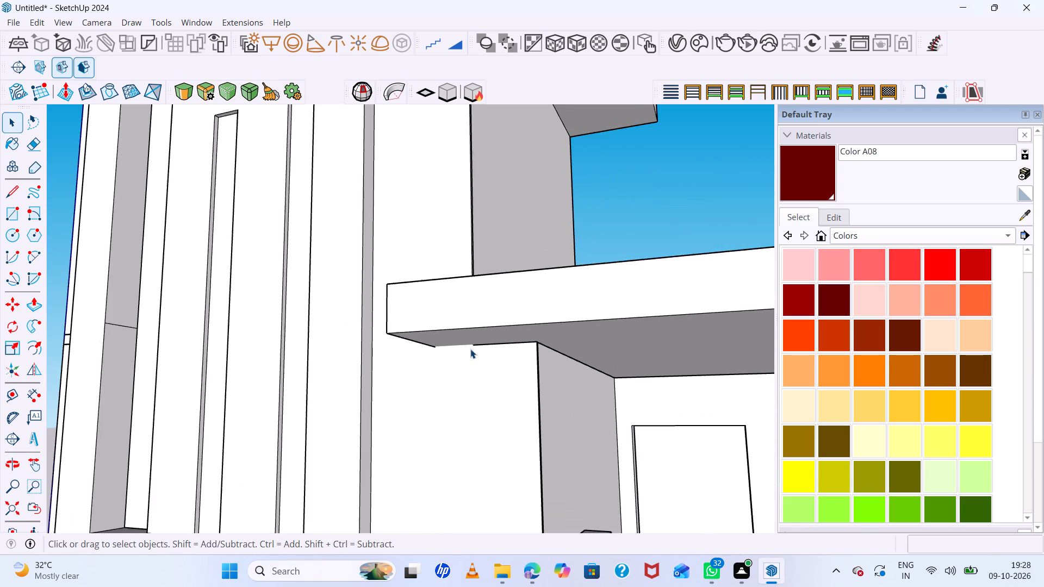
{"action": "scroll", "coordinate": [470, 349], "scroll_direction": "down", "scroll_amount": 14}
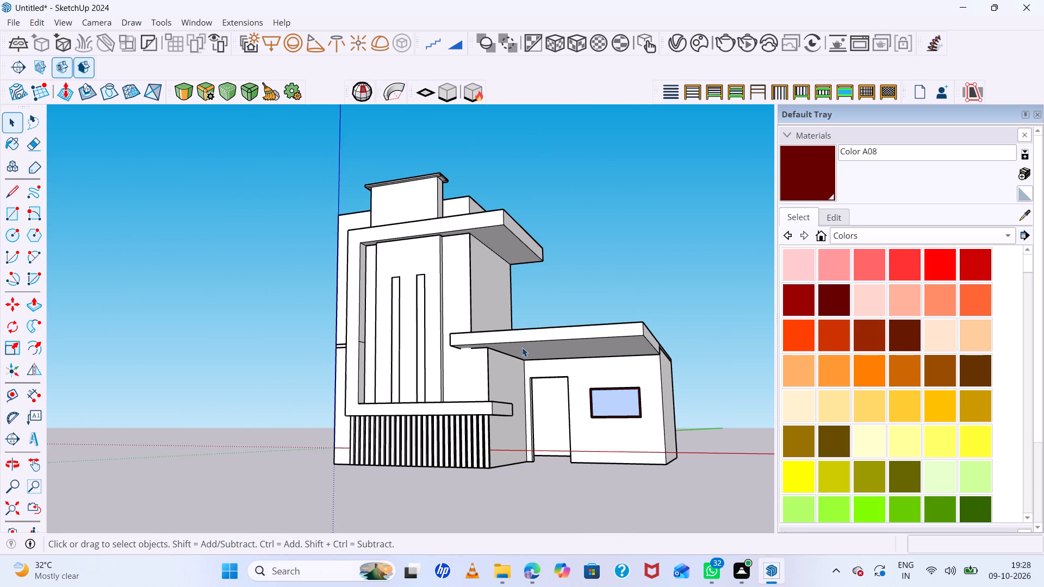
{"action": "scroll", "coordinate": [522, 347], "scroll_direction": "up", "scroll_amount": 6}
{"action": "scroll", "coordinate": [432, 349], "scroll_direction": "down", "scroll_amount": 7}
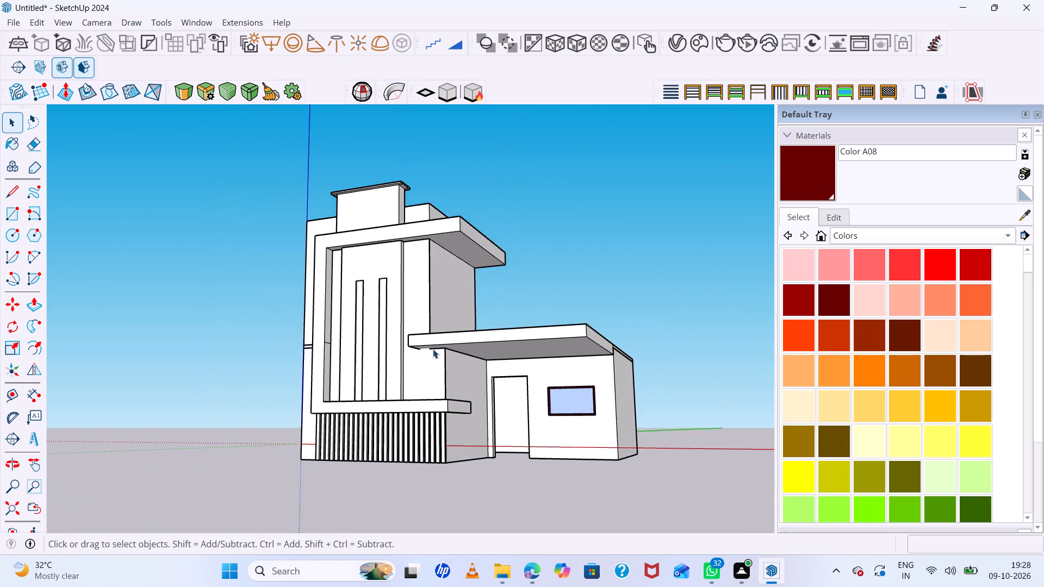
{"action": "scroll", "coordinate": [436, 350], "scroll_direction": "down", "scroll_amount": 4}
{"action": "scroll", "coordinate": [543, 388], "scroll_direction": "up", "scroll_amount": 5}
{"action": "scroll", "coordinate": [298, 292], "scroll_direction": "up", "scroll_amount": 1}
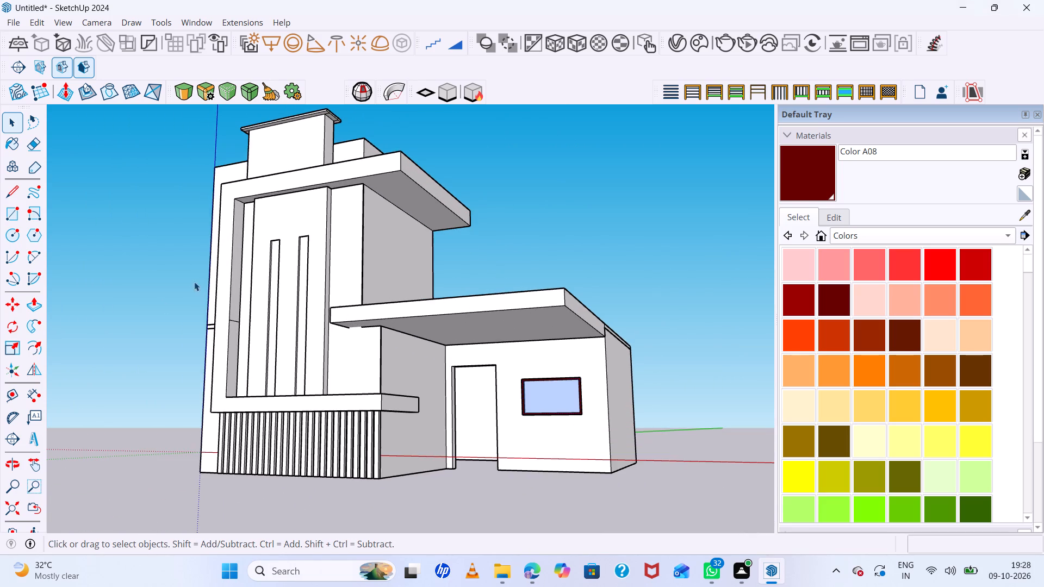
{"action": "scroll", "coordinate": [469, 373], "scroll_direction": "down", "scroll_amount": 5}
{"action": "scroll", "coordinate": [468, 353], "scroll_direction": "up", "scroll_amount": 6}
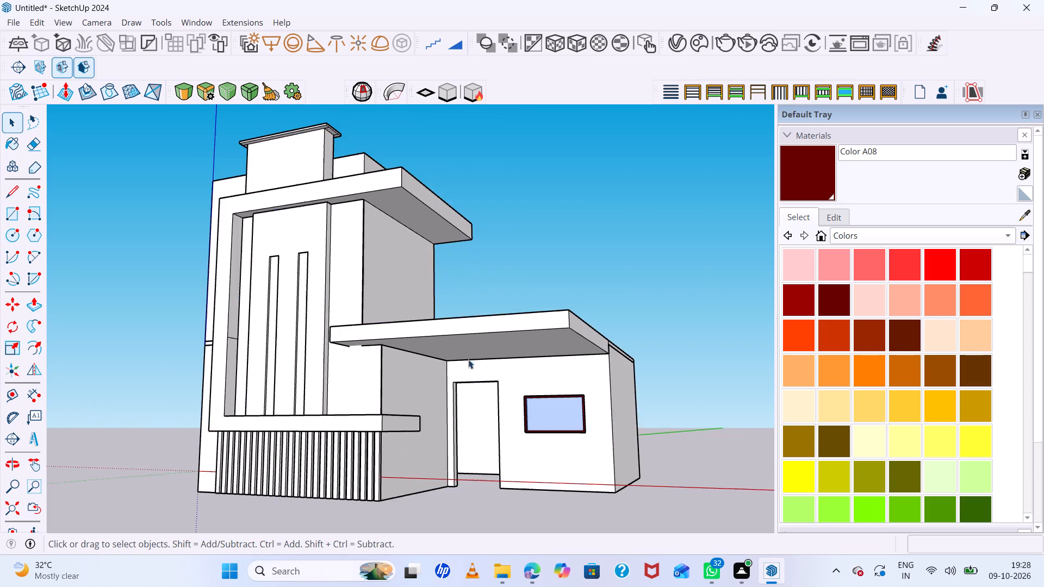
{"action": "middle_click_drag", "start_coordinate": [509, 461], "coordinate": [376, 417]}
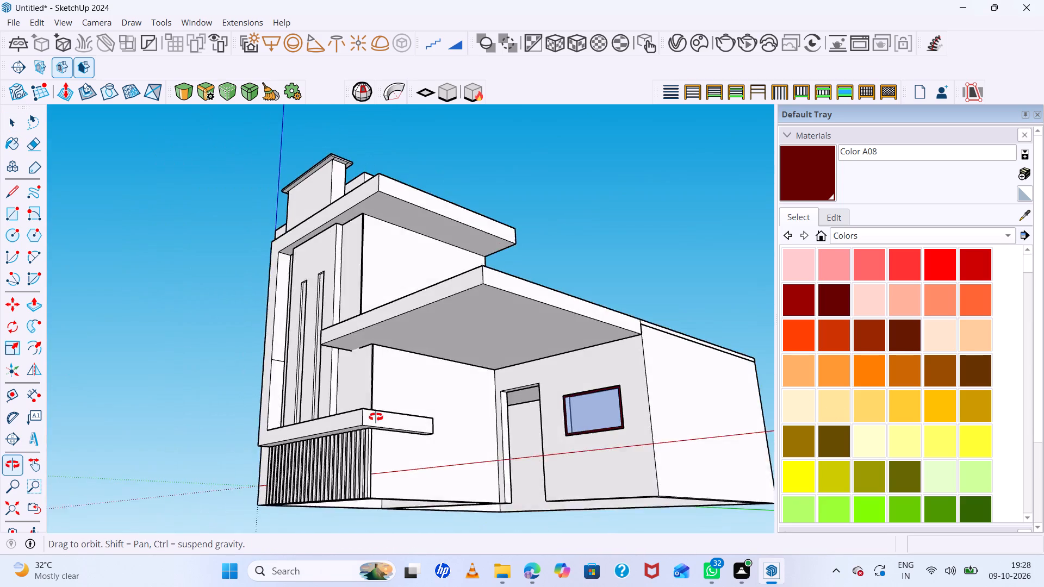
{"action": "middle_click_drag", "start_coordinate": [376, 417], "coordinate": [452, 426]}
{"action": "middle_click", "coordinate": [452, 426]}
{"action": "scroll", "coordinate": [496, 406], "scroll_direction": "up", "scroll_amount": 10}
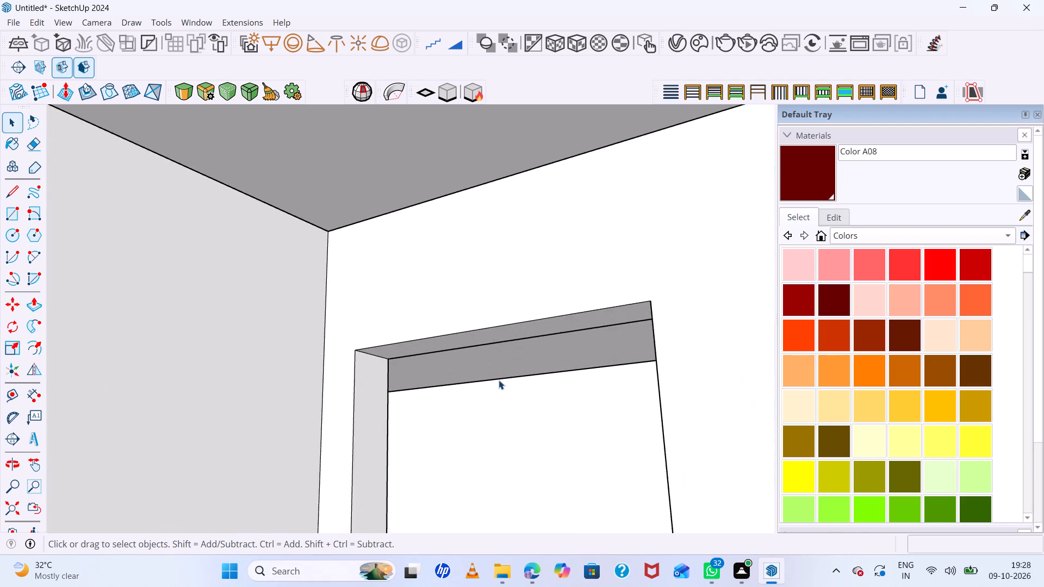
{"action": "scroll", "coordinate": [498, 379], "scroll_direction": "down", "scroll_amount": 6}
{"action": "middle_click_drag", "start_coordinate": [504, 379], "coordinate": [507, 330]}
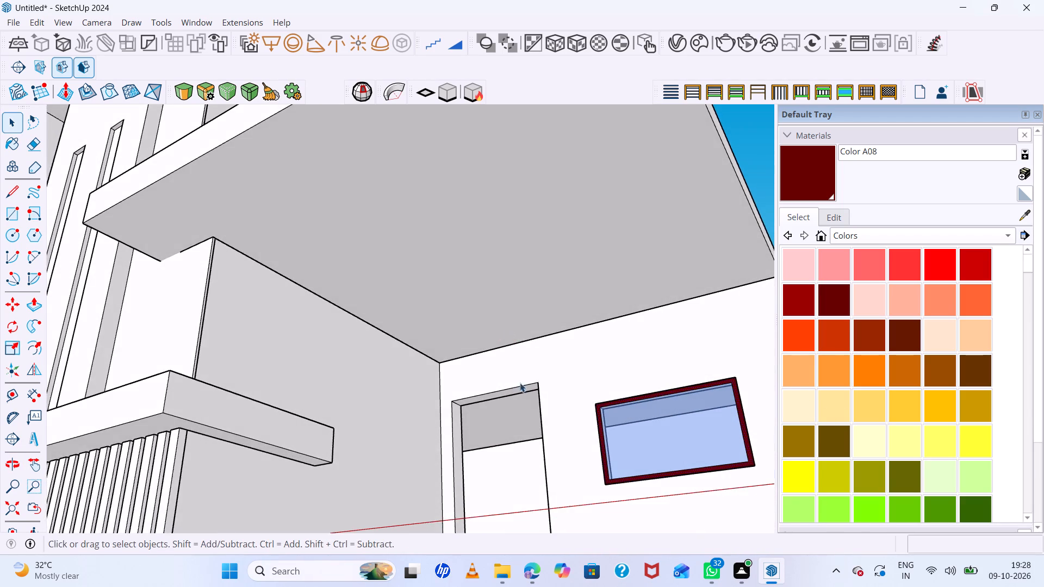
{"action": "scroll", "coordinate": [521, 385], "scroll_direction": "up", "scroll_amount": 5}
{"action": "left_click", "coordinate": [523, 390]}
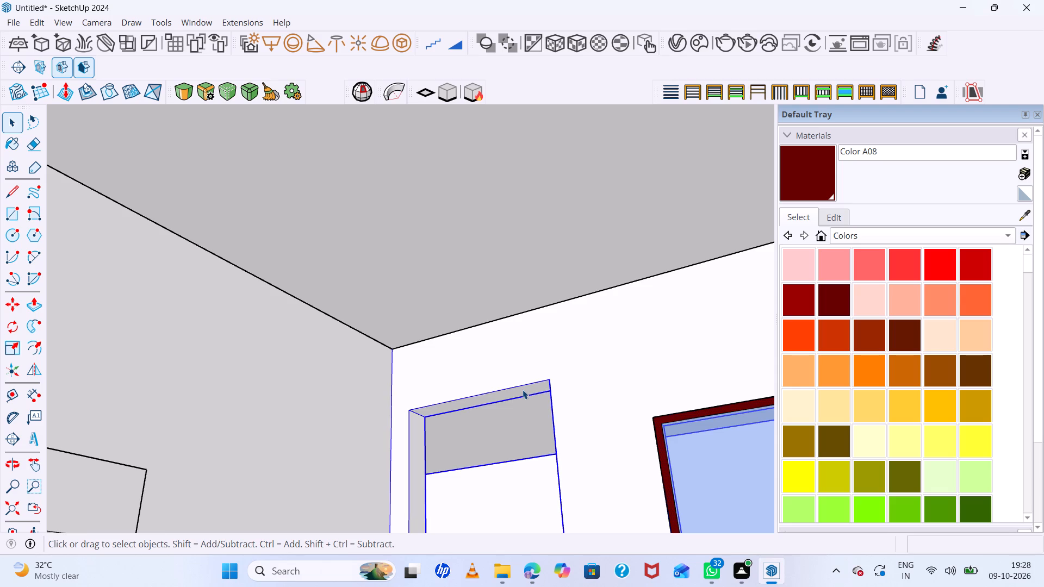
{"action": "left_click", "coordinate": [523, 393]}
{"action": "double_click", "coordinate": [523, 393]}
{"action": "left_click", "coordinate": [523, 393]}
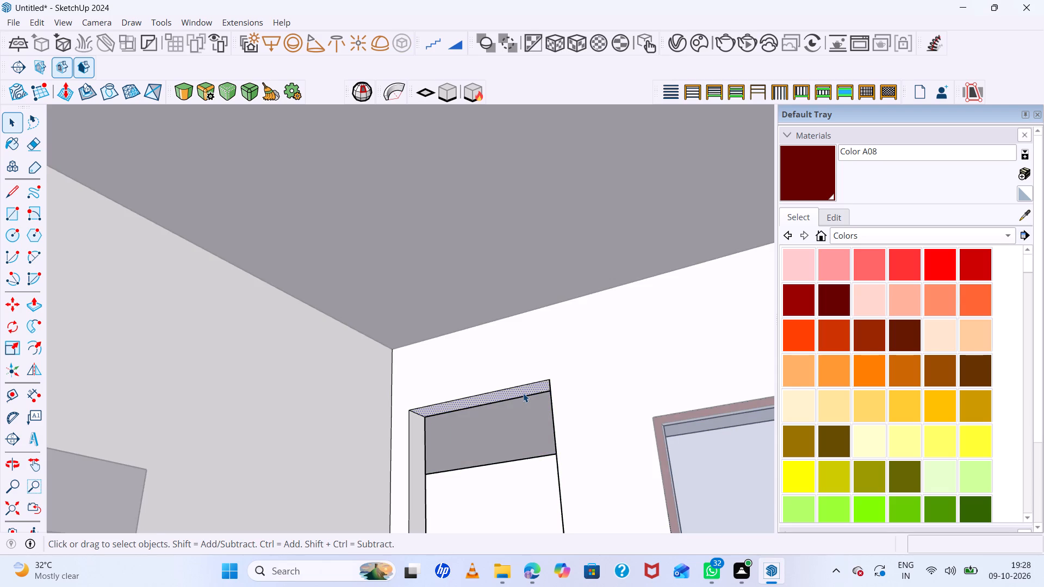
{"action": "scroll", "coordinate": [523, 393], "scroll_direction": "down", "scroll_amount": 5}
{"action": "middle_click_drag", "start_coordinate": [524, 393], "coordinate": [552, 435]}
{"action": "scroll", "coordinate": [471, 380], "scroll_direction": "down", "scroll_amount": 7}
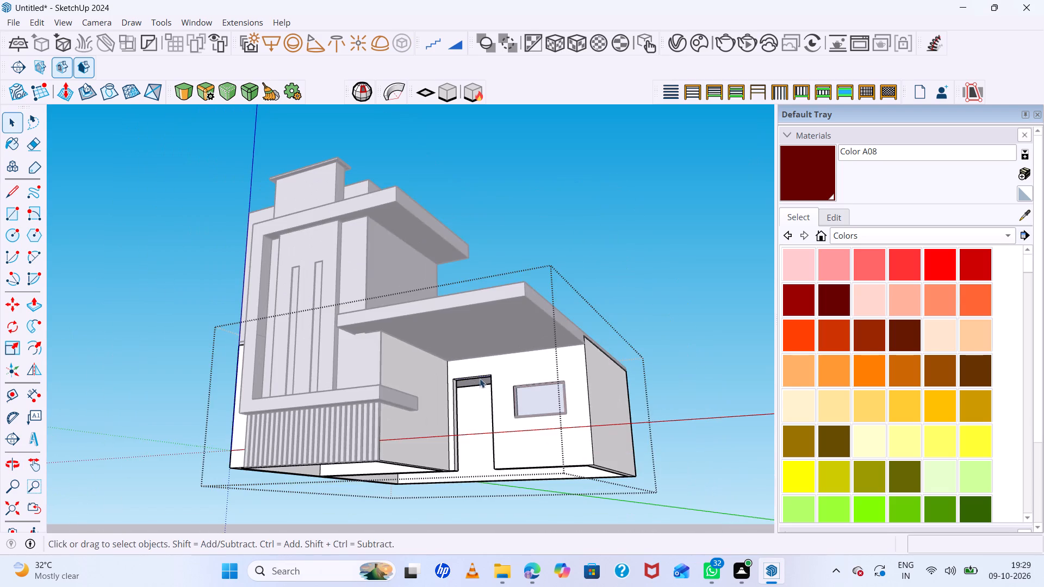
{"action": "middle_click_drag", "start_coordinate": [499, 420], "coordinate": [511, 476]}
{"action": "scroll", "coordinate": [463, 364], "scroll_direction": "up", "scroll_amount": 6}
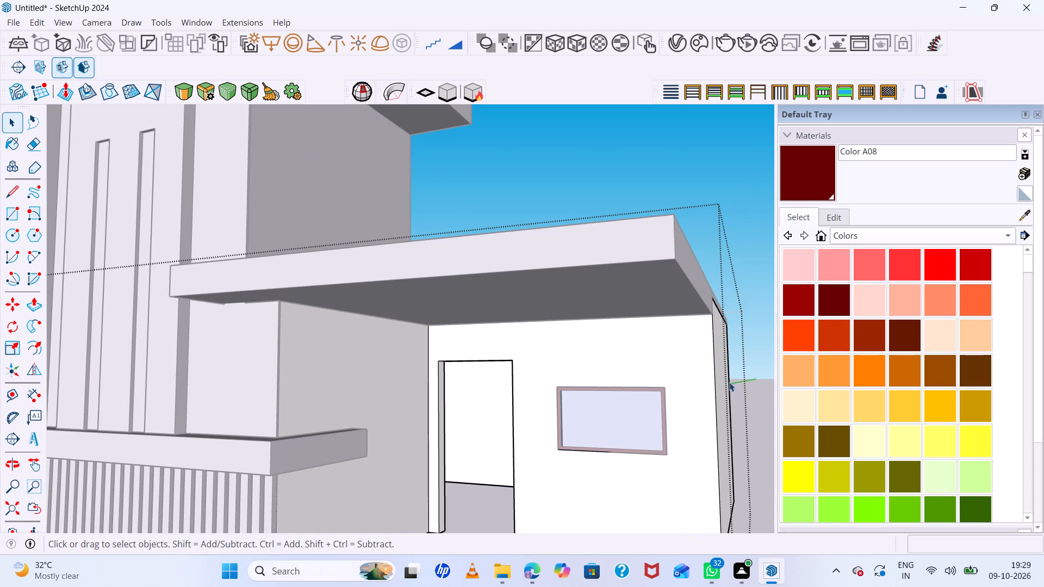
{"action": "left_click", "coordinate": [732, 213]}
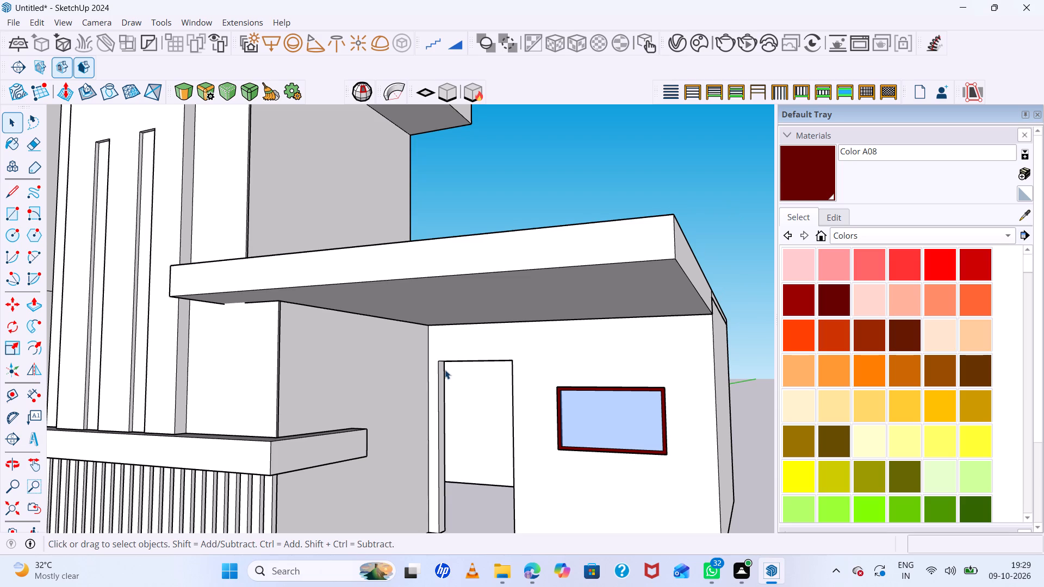
Draw a rectangle about 8' 11" by 4' 1" filling the doorway beside the window, from its top corner to the opposite bottom corner.
{"action": "key", "text": "r"}
{"action": "scroll", "coordinate": [440, 364], "scroll_direction": "up", "scroll_amount": 4}
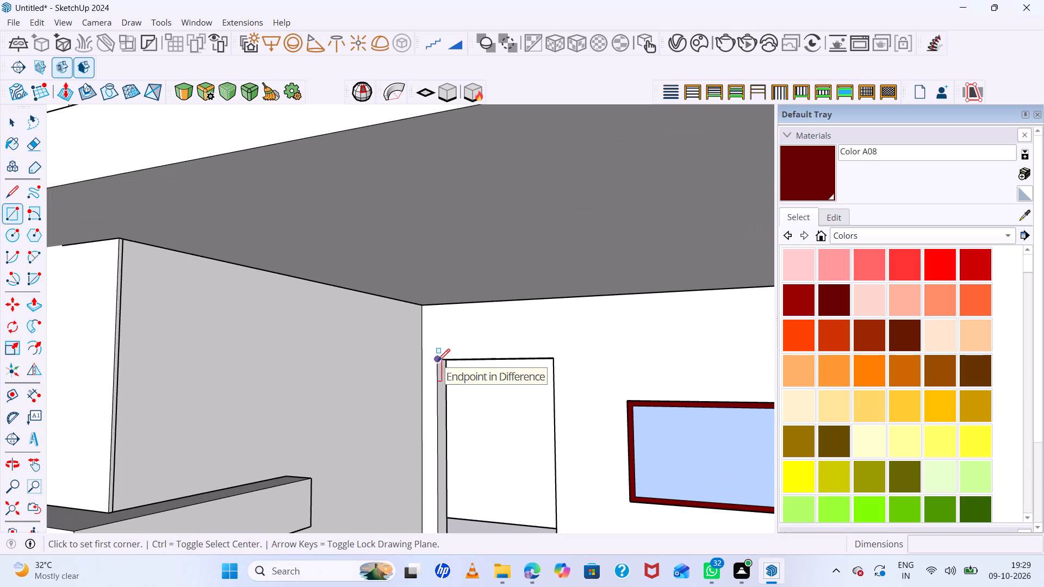
{"action": "left_click", "coordinate": [438, 361]}
{"action": "scroll", "coordinate": [538, 380], "scroll_direction": "down", "scroll_amount": 8}
{"action": "scroll", "coordinate": [546, 470], "scroll_direction": "up", "scroll_amount": 2}
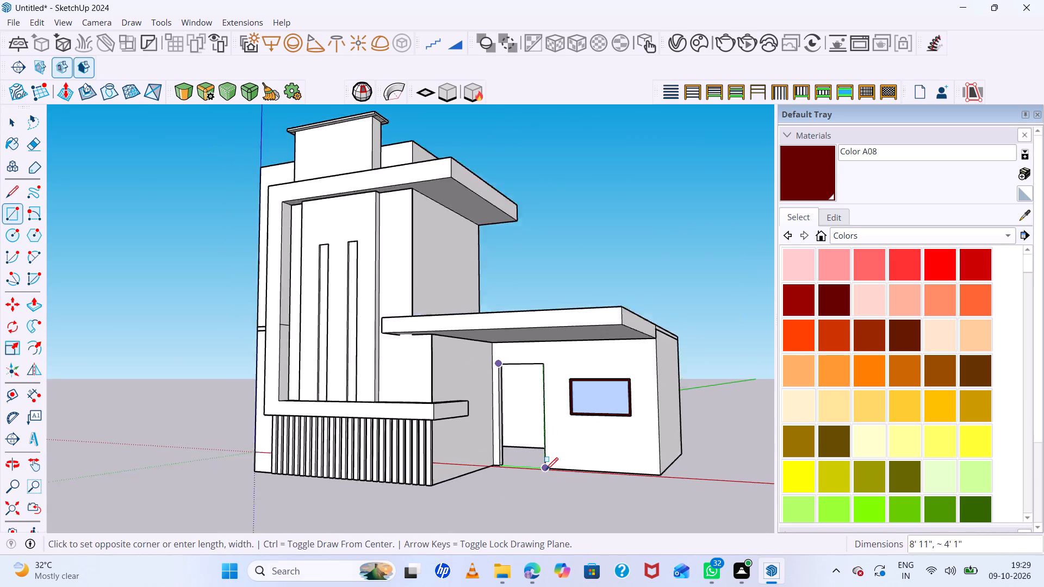
{"action": "scroll", "coordinate": [546, 470], "scroll_direction": "up", "scroll_amount": 6}
{"action": "middle_click_drag", "start_coordinate": [546, 470], "coordinate": [547, 516]}
{"action": "scroll", "coordinate": [532, 436], "scroll_direction": "up", "scroll_amount": 7}
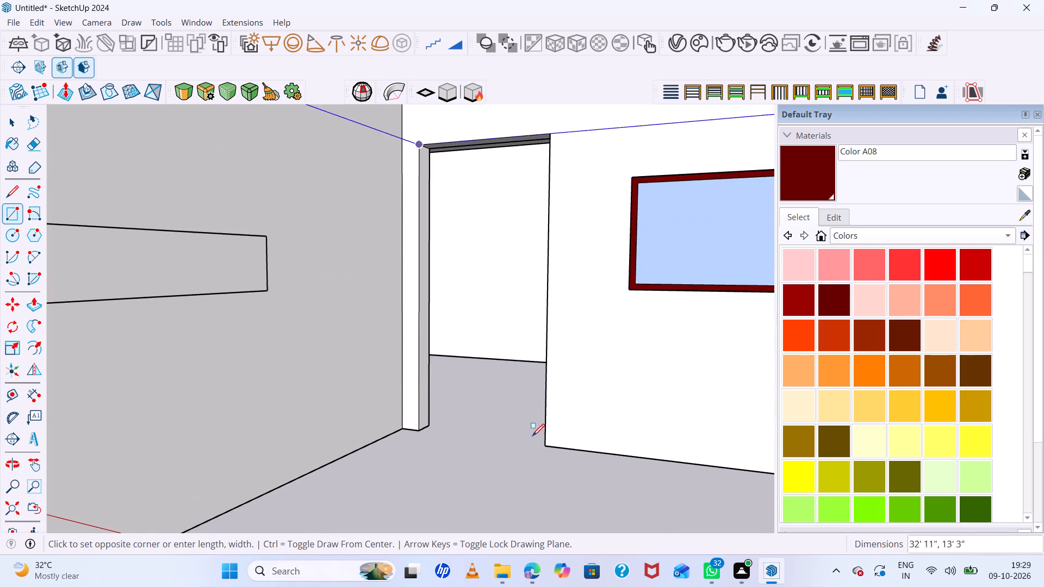
{"action": "scroll", "coordinate": [544, 448], "scroll_direction": "up", "scroll_amount": 3}
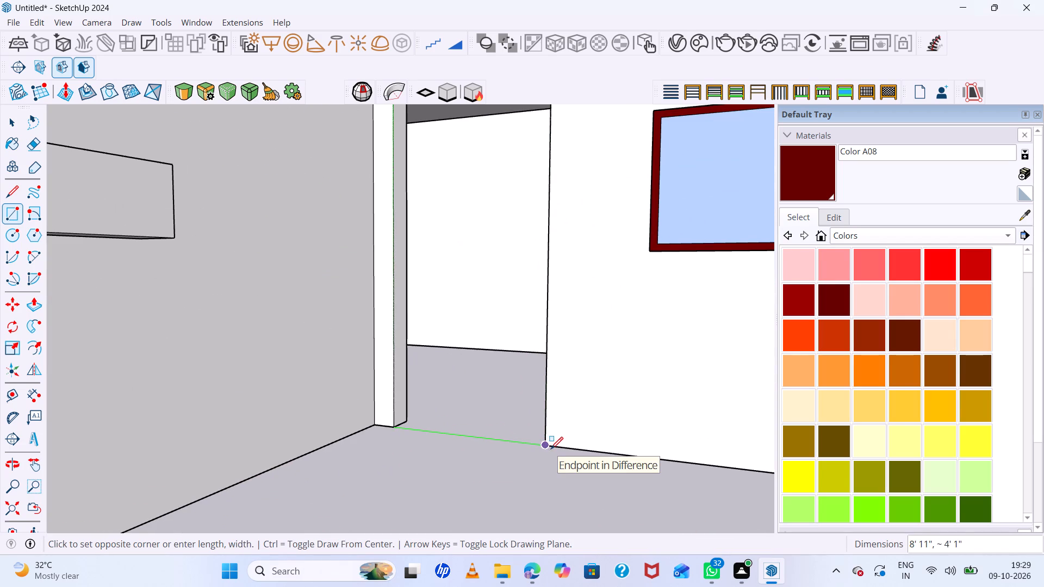
{"action": "left_click", "coordinate": [544, 441]}
Move the new door face straight out of the doorway to the open ground in front of the building.
{"action": "scroll", "coordinate": [433, 385], "scroll_direction": "down", "scroll_amount": 2}
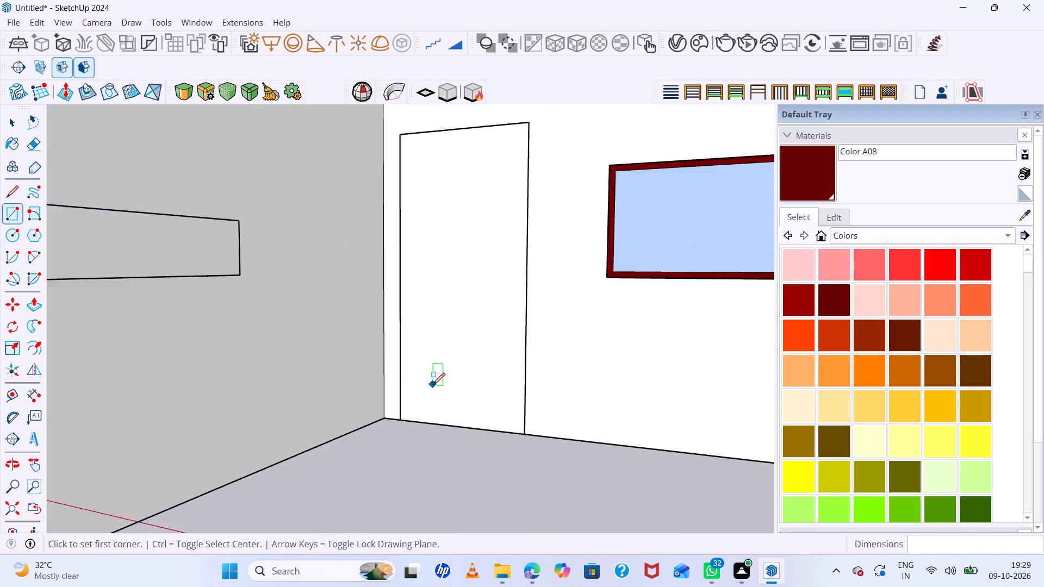
{"action": "scroll", "coordinate": [433, 385], "scroll_direction": "down", "scroll_amount": 7}
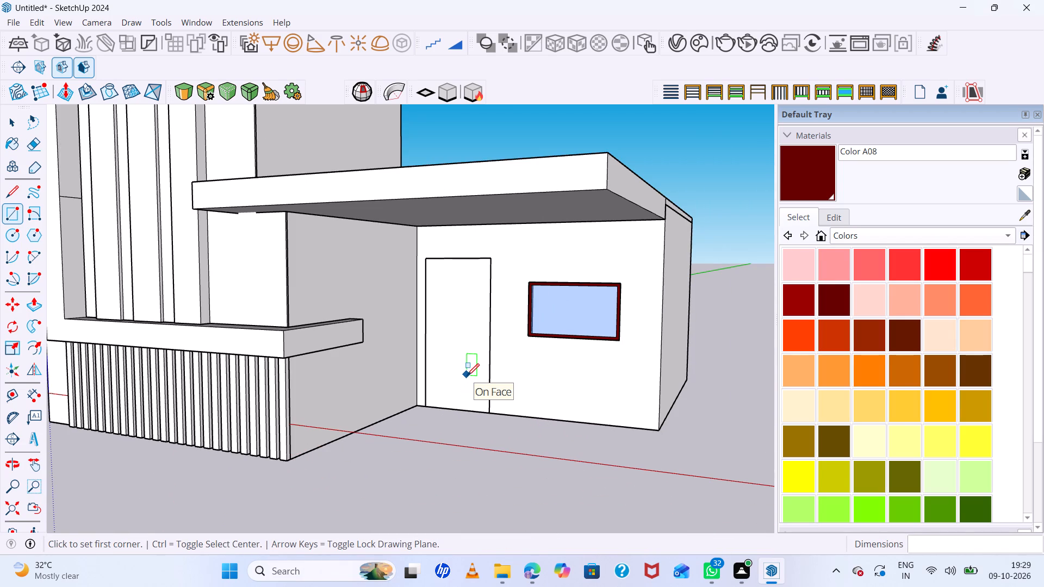
{"action": "key", "text": "space"}
{"action": "left_click", "coordinate": [467, 376]}
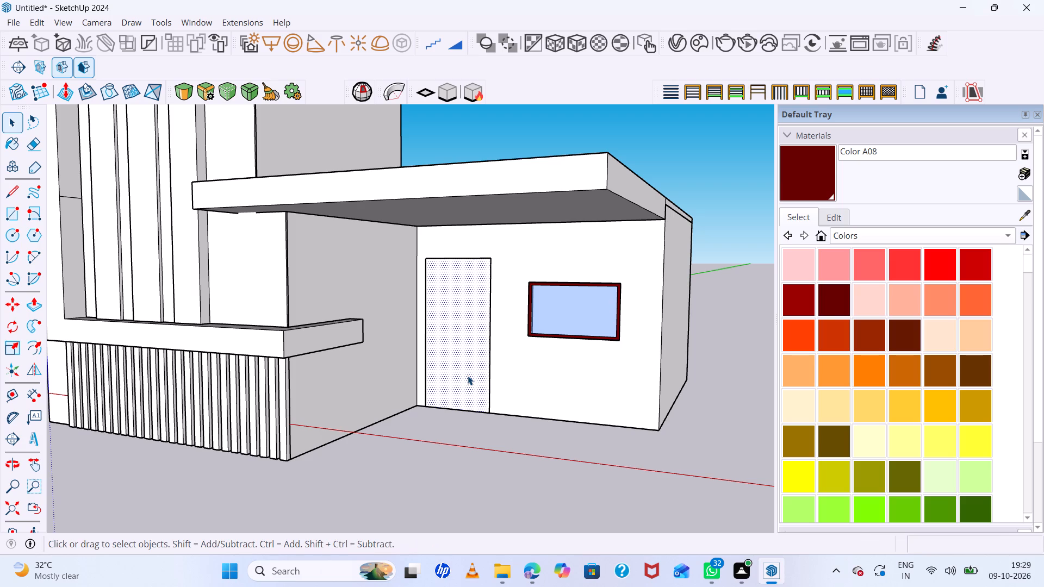
{"action": "key", "text": "m"}
{"action": "left_click", "coordinate": [491, 410]}
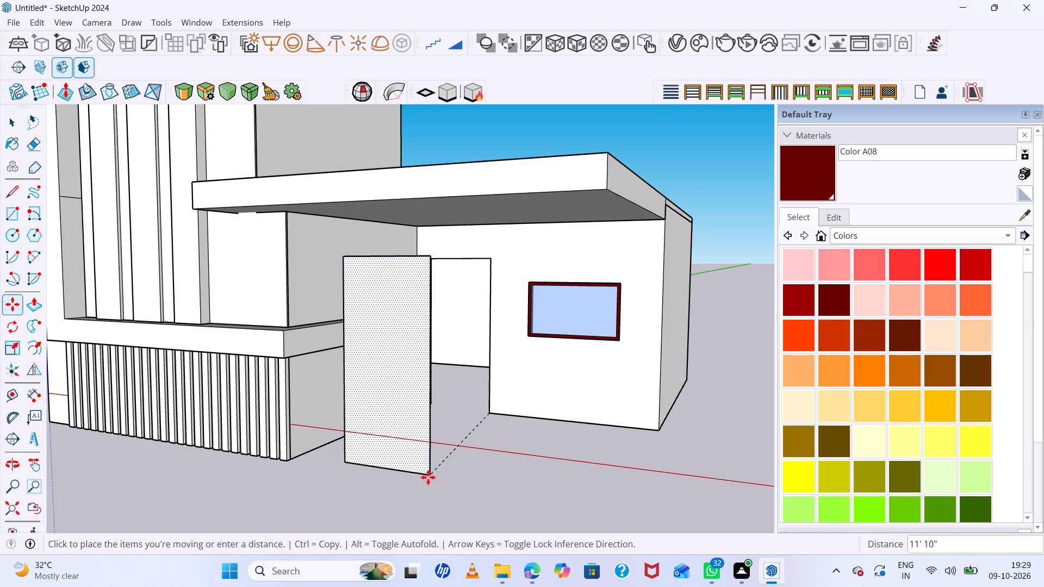
{"action": "left_click", "coordinate": [419, 484]}
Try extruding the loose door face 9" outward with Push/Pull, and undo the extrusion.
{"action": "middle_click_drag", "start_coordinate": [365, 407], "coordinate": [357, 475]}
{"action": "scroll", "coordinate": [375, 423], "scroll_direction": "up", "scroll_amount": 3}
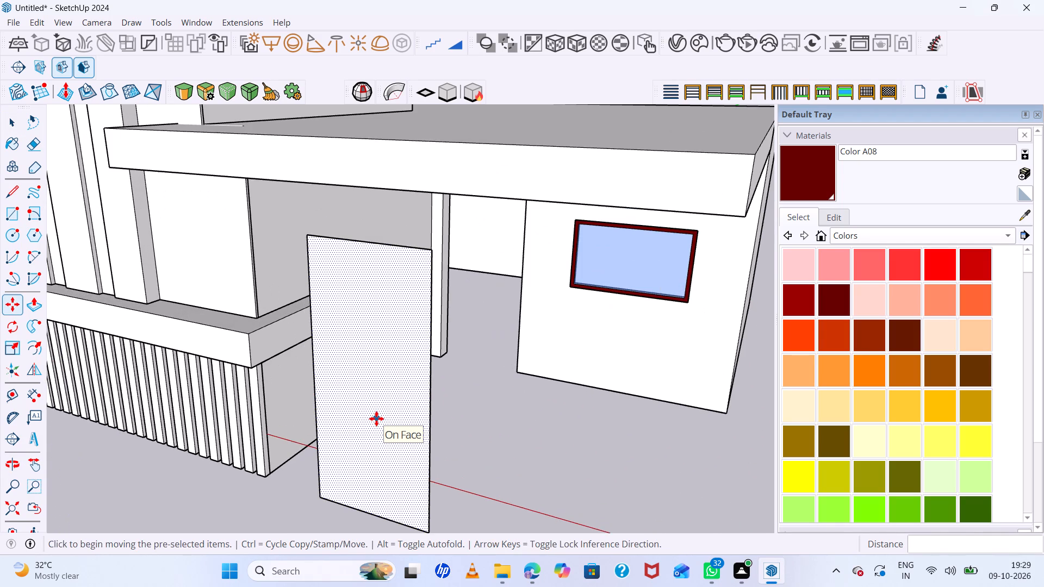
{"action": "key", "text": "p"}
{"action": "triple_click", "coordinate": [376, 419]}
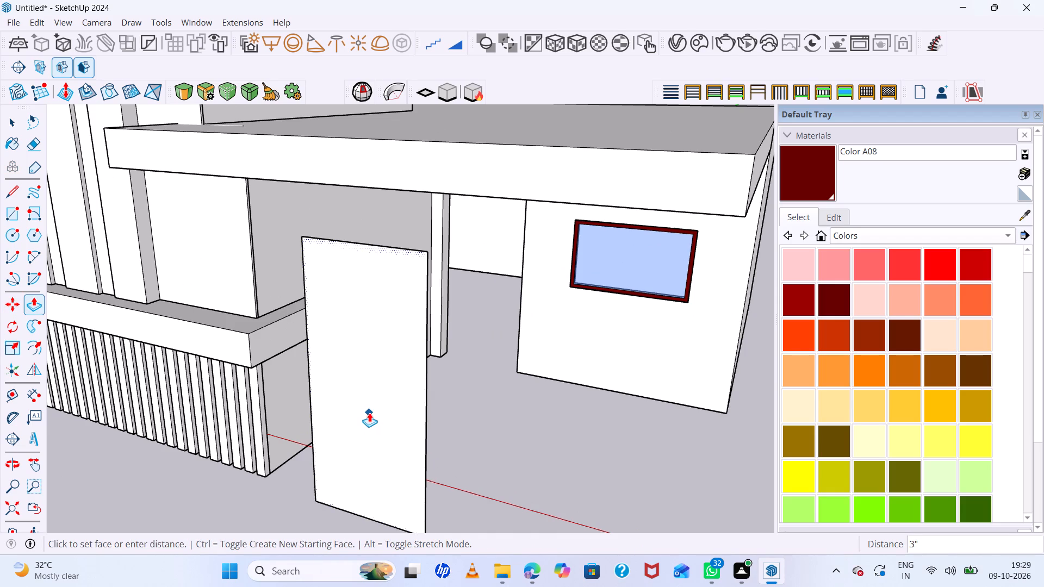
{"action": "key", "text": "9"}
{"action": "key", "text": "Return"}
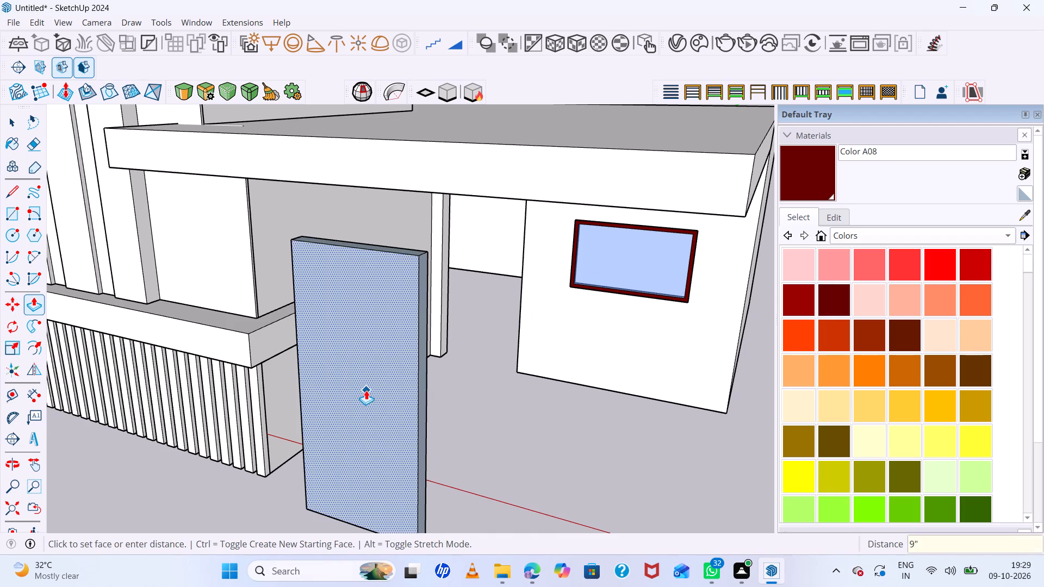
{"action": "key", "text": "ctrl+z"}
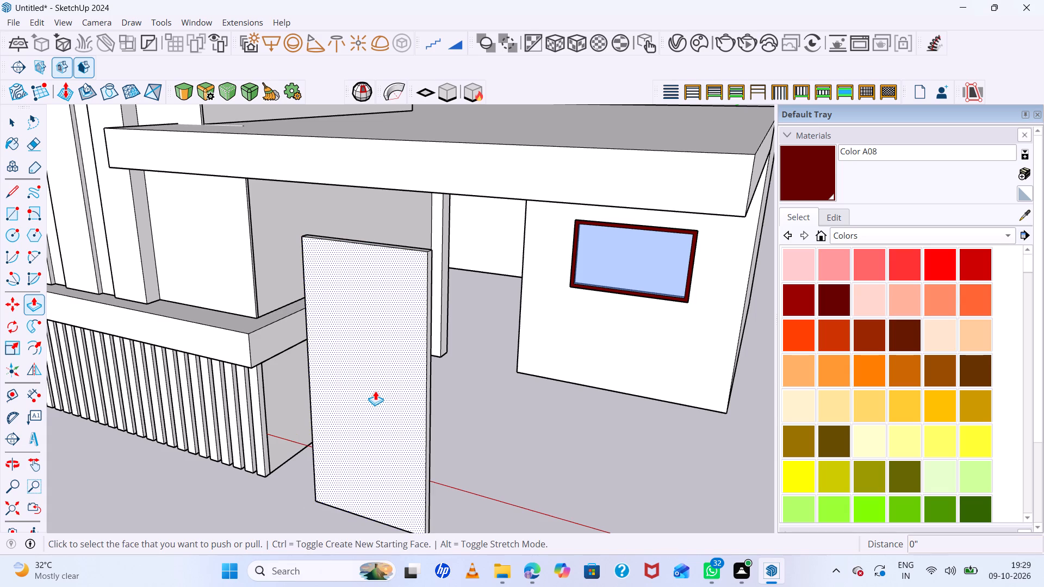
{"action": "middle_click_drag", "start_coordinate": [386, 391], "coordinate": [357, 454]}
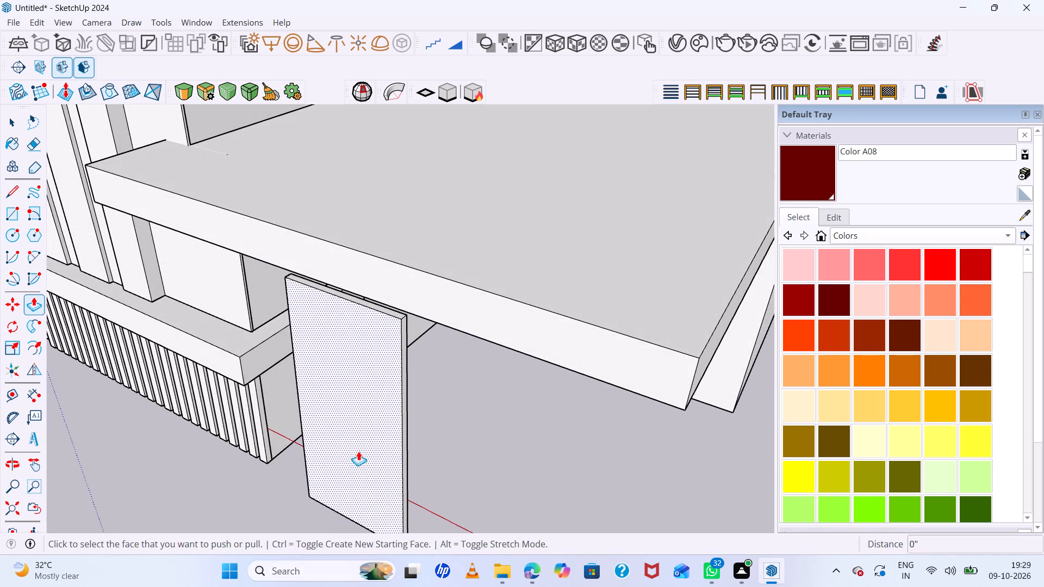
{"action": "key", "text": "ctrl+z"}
Extrude the loose door face 9" toward the building to form a solid door slab.
{"action": "left_click", "coordinate": [359, 435]}
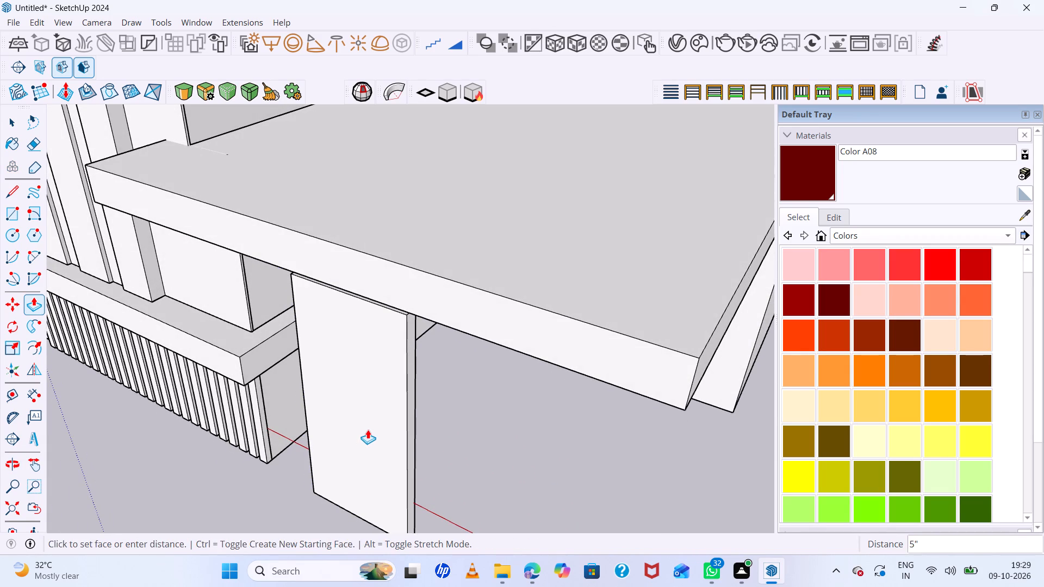
{"action": "key", "text": "9"}
{"action": "key", "text": "Return"}
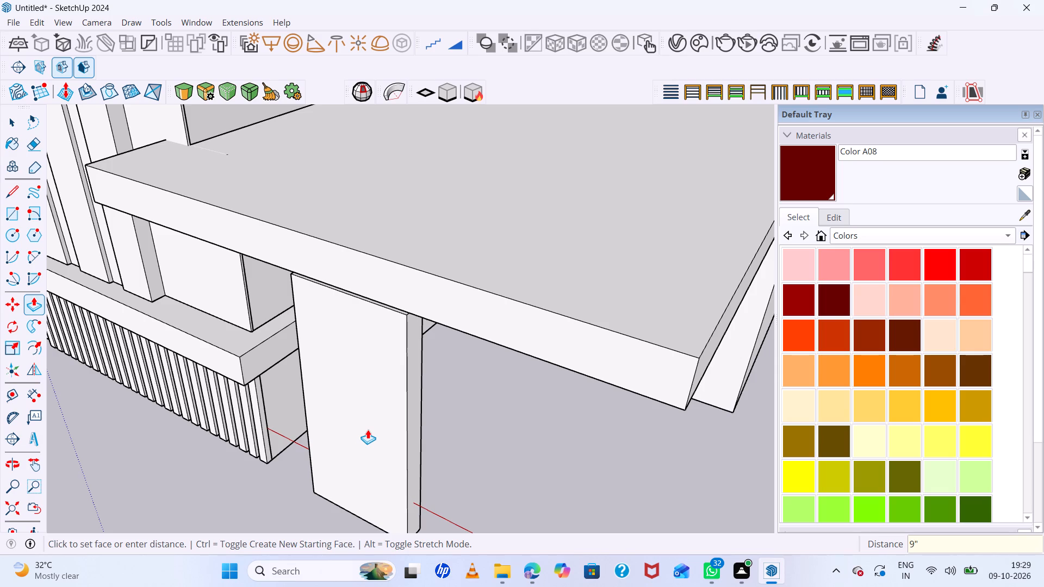
Select the whole door slab and inspect it from several angles against the doorway and building.
{"action": "scroll", "coordinate": [391, 453], "scroll_direction": "down", "scroll_amount": 9}
{"action": "middle_click_drag", "start_coordinate": [398, 463], "coordinate": [427, 380]}
{"action": "scroll", "coordinate": [366, 409], "scroll_direction": "up", "scroll_amount": 5}
{"action": "scroll", "coordinate": [405, 407], "scroll_direction": "down", "scroll_amount": 6}
{"action": "key", "text": "space"}
{"action": "triple_click", "coordinate": [405, 408]}
{"action": "left_click", "coordinate": [405, 409]}
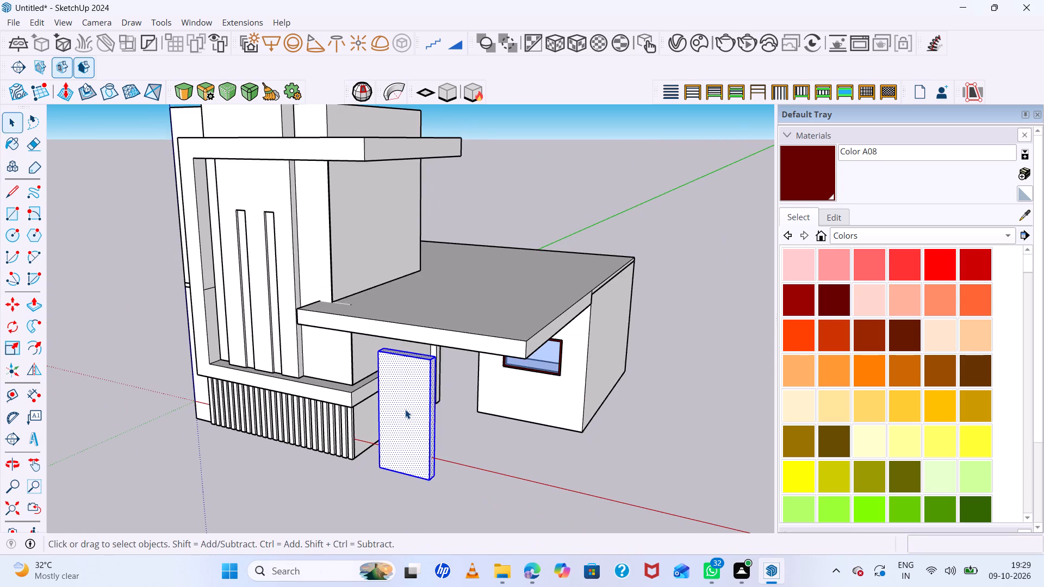
{"action": "scroll", "coordinate": [408, 426], "scroll_direction": "down", "scroll_amount": 6}
{"action": "middle_click_drag", "start_coordinate": [415, 437], "coordinate": [493, 451]}
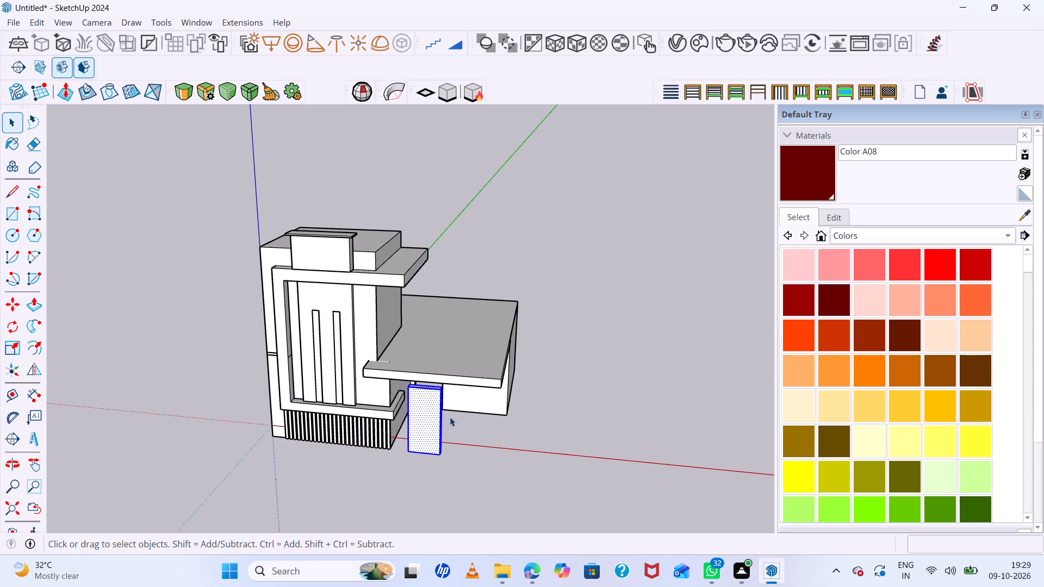
{"action": "scroll", "coordinate": [435, 392], "scroll_direction": "up", "scroll_amount": 1}
{"action": "scroll", "coordinate": [422, 355], "scroll_direction": "down", "scroll_amount": 7}
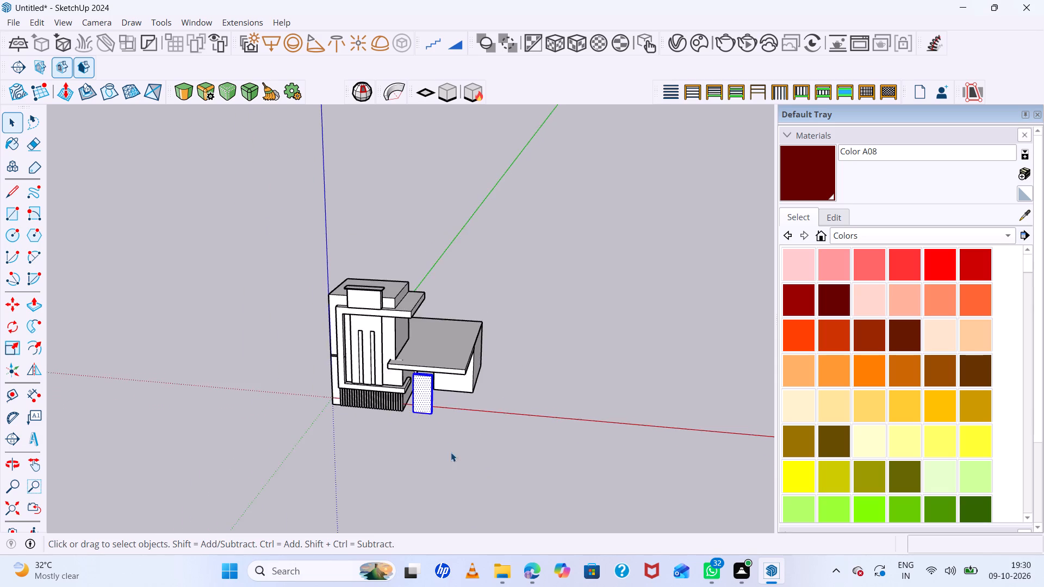
{"action": "scroll", "coordinate": [451, 452], "scroll_direction": "up", "scroll_amount": 6}
{"action": "scroll", "coordinate": [415, 348], "scroll_direction": "up", "scroll_amount": 4}
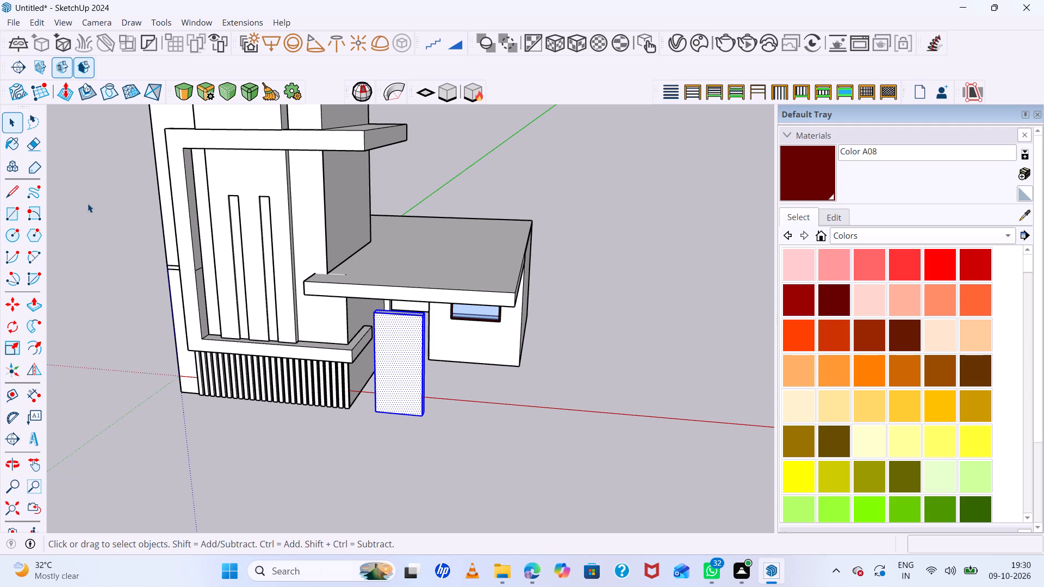
{"action": "scroll", "coordinate": [520, 305], "scroll_direction": "up", "scroll_amount": 1}
{"action": "scroll", "coordinate": [494, 323], "scroll_direction": "down", "scroll_amount": 7}
{"action": "middle_click_drag", "start_coordinate": [440, 338], "coordinate": [416, 301]}
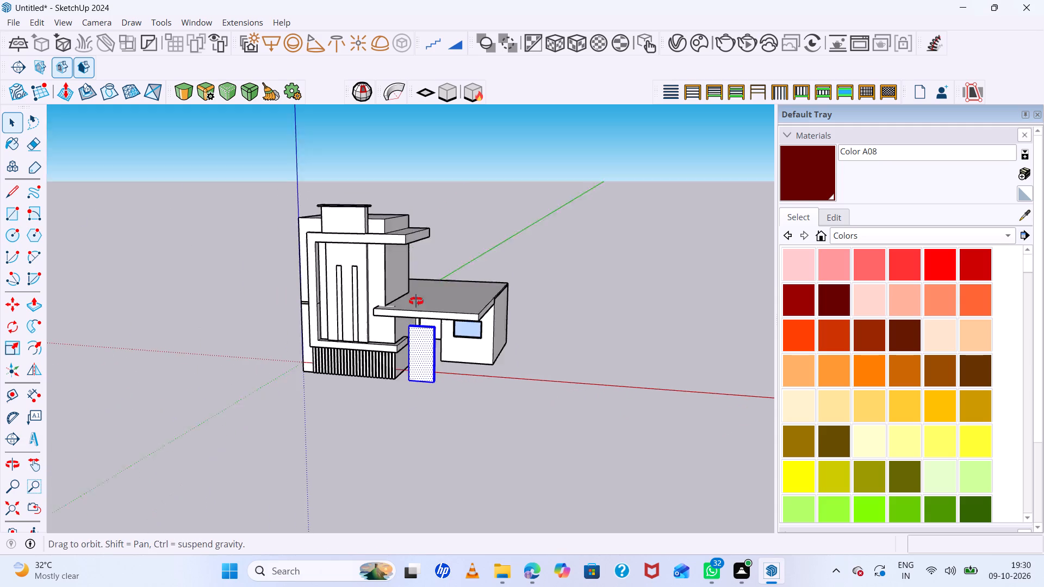
{"action": "middle_click_drag", "start_coordinate": [416, 301], "coordinate": [390, 283]}
{"action": "middle_click", "coordinate": [390, 283]}
{"action": "scroll", "coordinate": [420, 345], "scroll_direction": "up", "scroll_amount": 10}
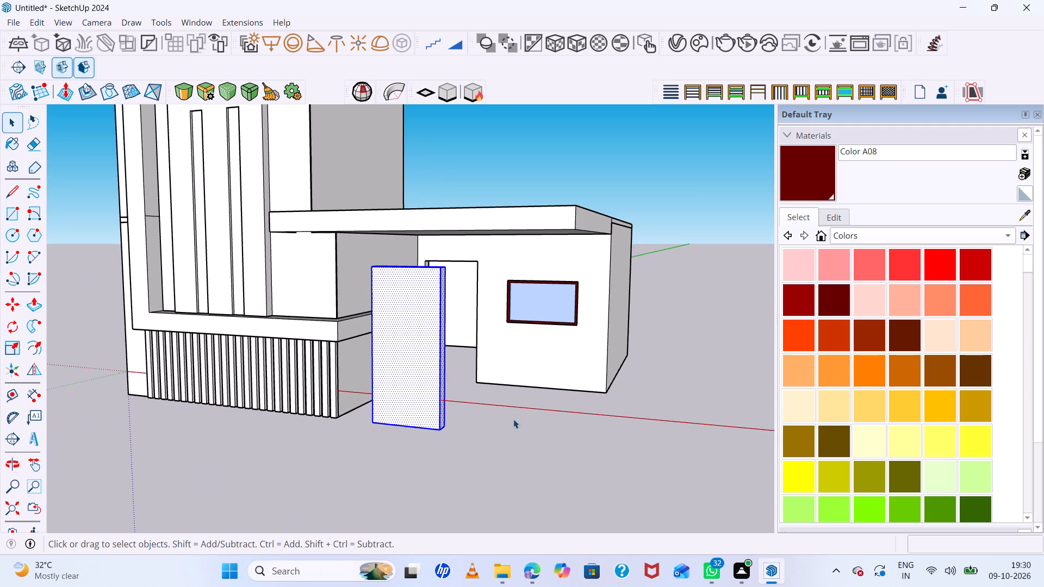
Draw two full-height vertical lines, each 8' 11" long, on the door slab's front face, one near each side.
{"action": "key", "text": "l"}
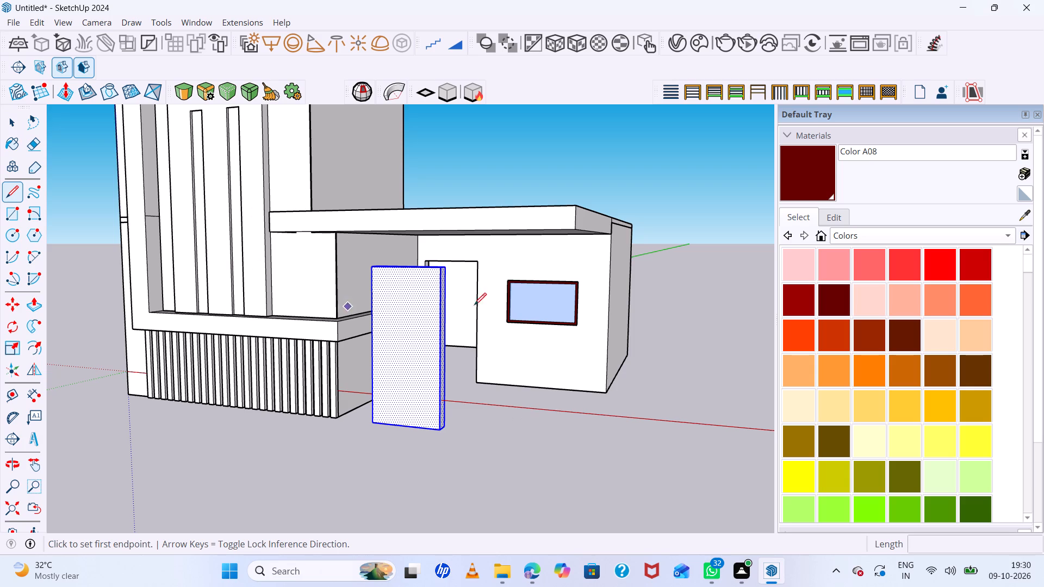
{"action": "scroll", "coordinate": [363, 282], "scroll_direction": "up", "scroll_amount": 5}
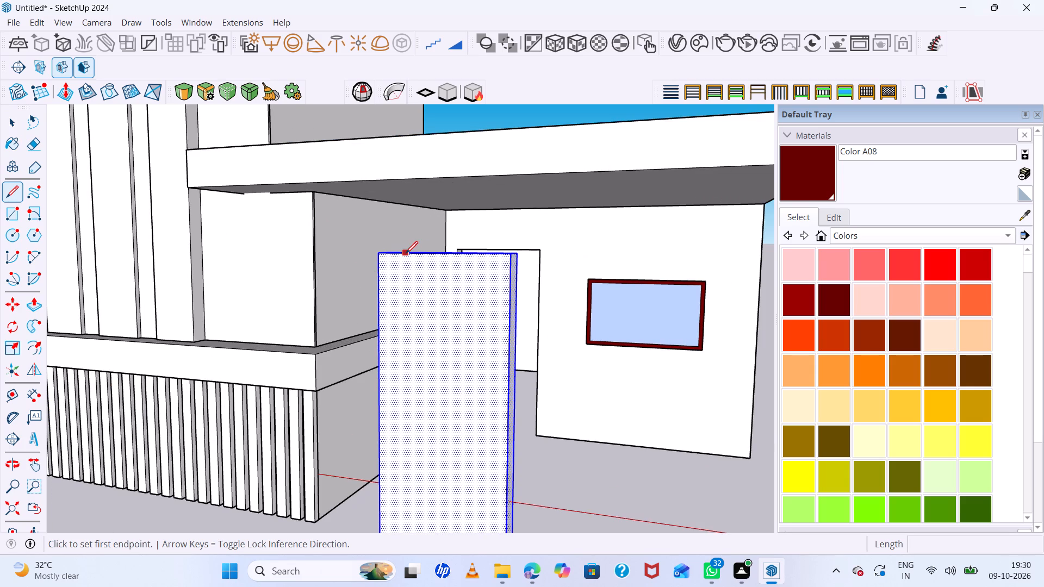
{"action": "left_click", "coordinate": [406, 254]}
{"action": "scroll", "coordinate": [518, 268], "scroll_direction": "down", "scroll_amount": 7}
{"action": "scroll", "coordinate": [457, 397], "scroll_direction": "up", "scroll_amount": 2}
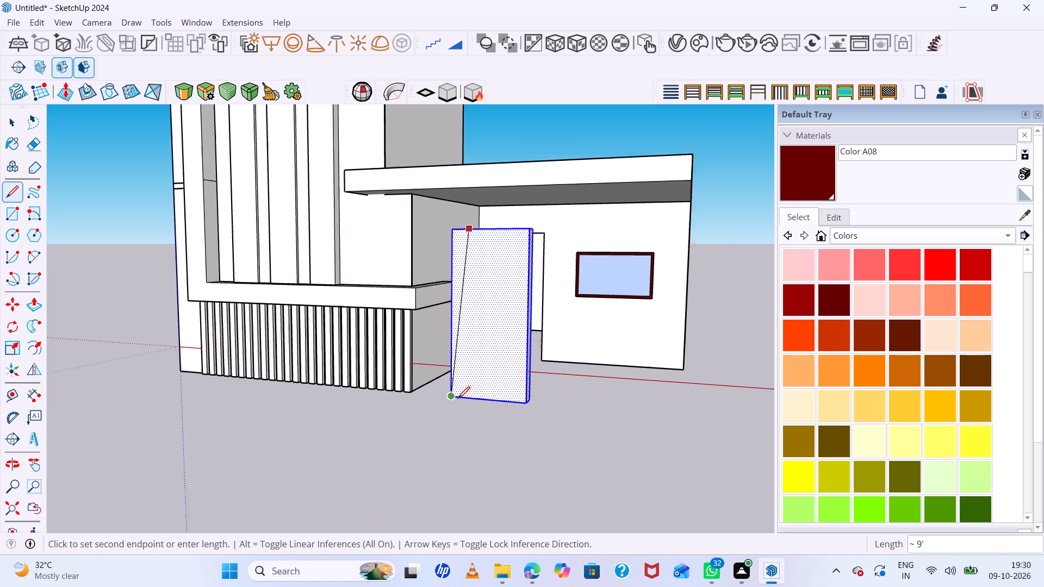
{"action": "scroll", "coordinate": [458, 398], "scroll_direction": "up", "scroll_amount": 2}
{"action": "left_click", "coordinate": [467, 397]}
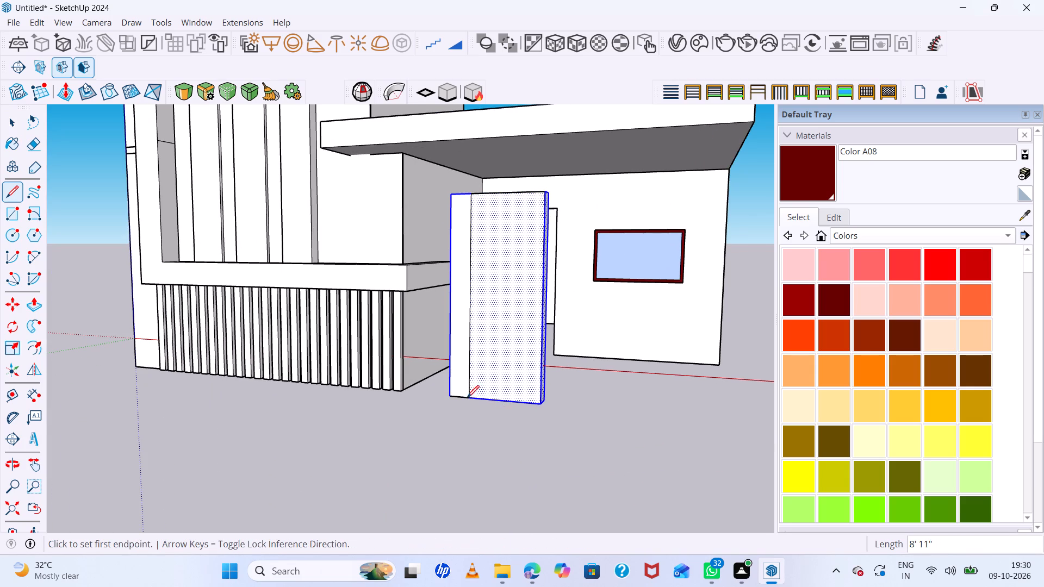
{"action": "left_click", "coordinate": [521, 195]}
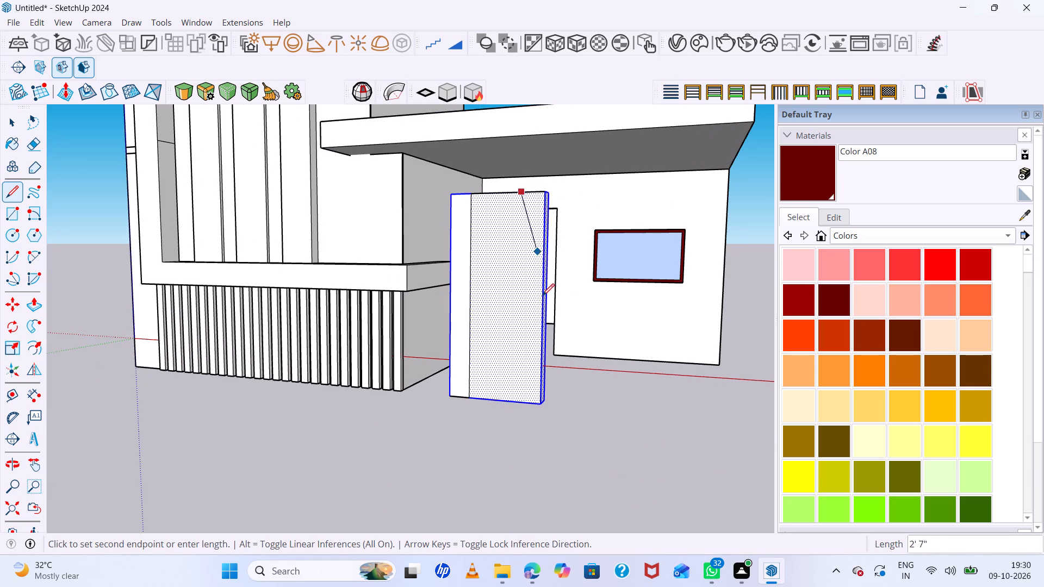
{"action": "left_click", "coordinate": [513, 401]}
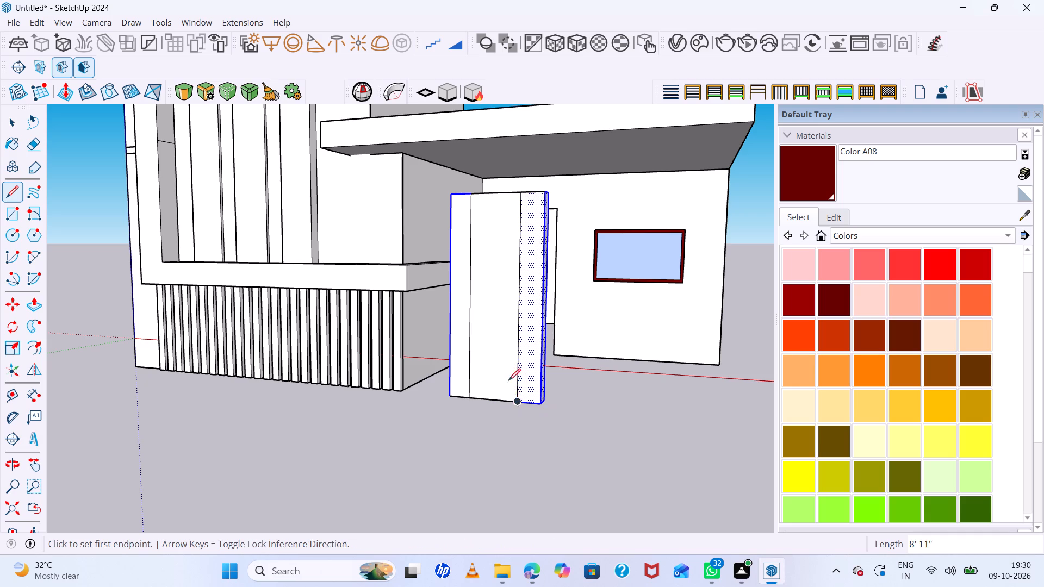
Draw four horizontal lines about 2' 2" long between the two verticals, dividing the door's centre strip into five panels.
{"action": "scroll", "coordinate": [461, 363], "scroll_direction": "up", "scroll_amount": 5}
{"action": "double_click", "coordinate": [476, 353]}
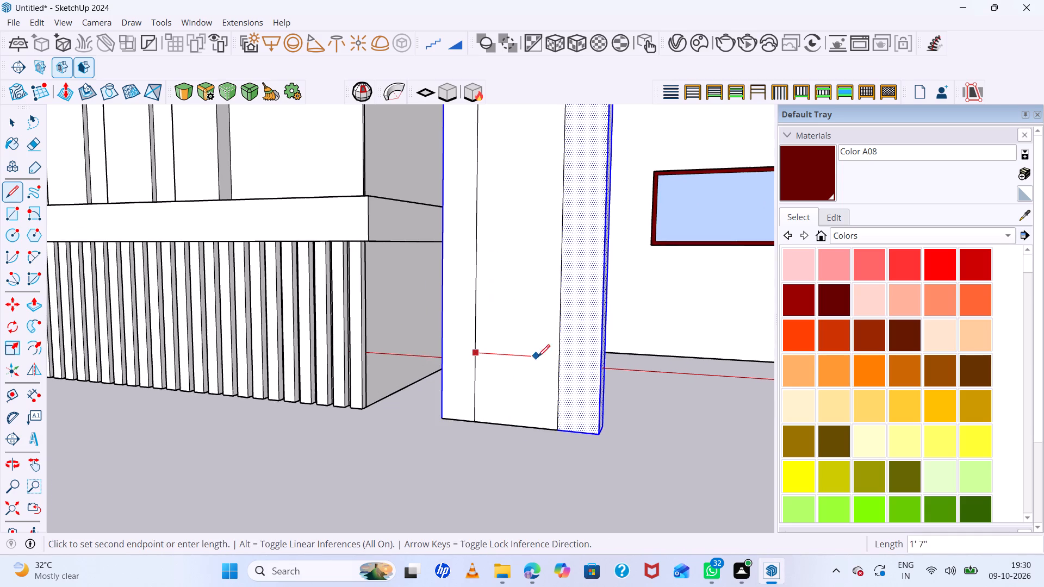
{"action": "double_click", "coordinate": [557, 355]}
{"action": "scroll", "coordinate": [483, 285], "scroll_direction": "down", "scroll_amount": 7}
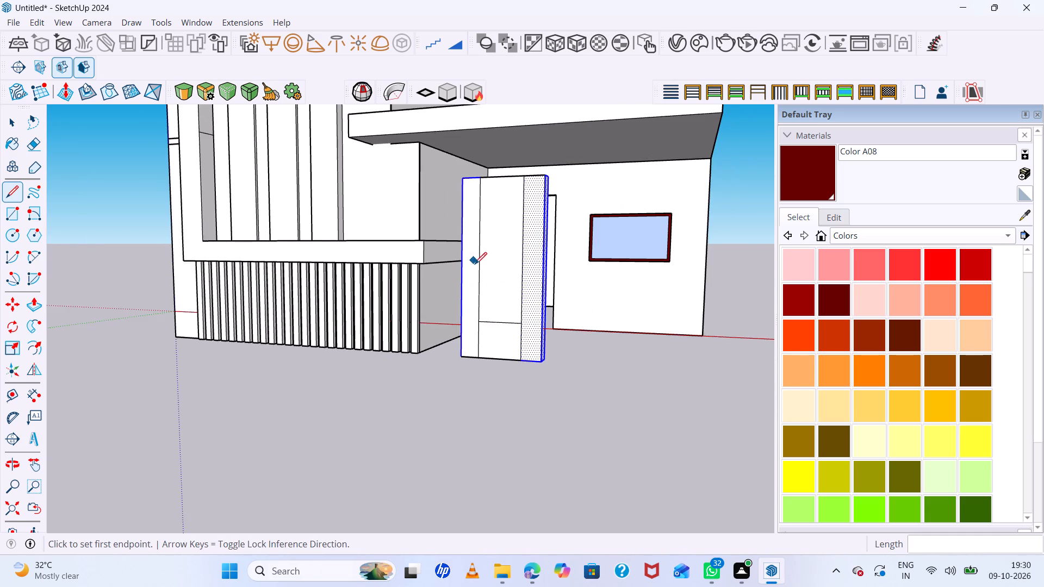
{"action": "scroll", "coordinate": [478, 273], "scroll_direction": "up", "scroll_amount": 4}
{"action": "left_click", "coordinate": [482, 284]}
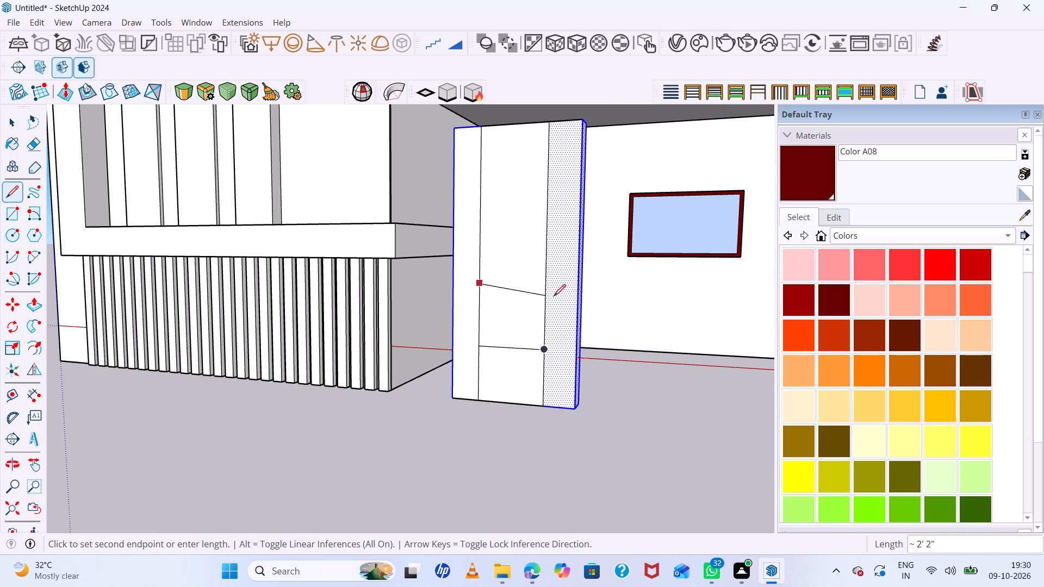
{"action": "left_click", "coordinate": [545, 290]}
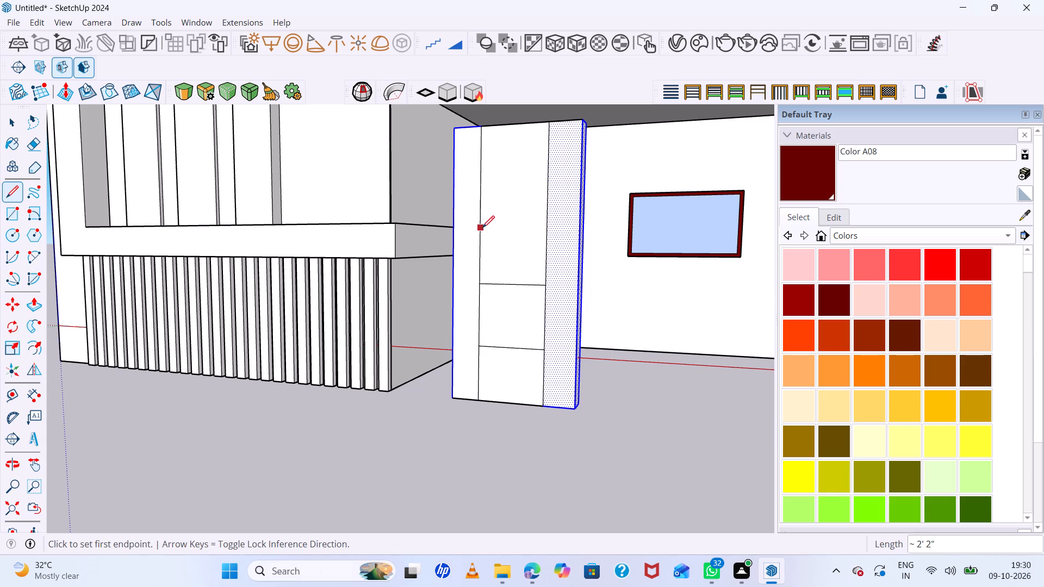
{"action": "left_click", "coordinate": [482, 228]}
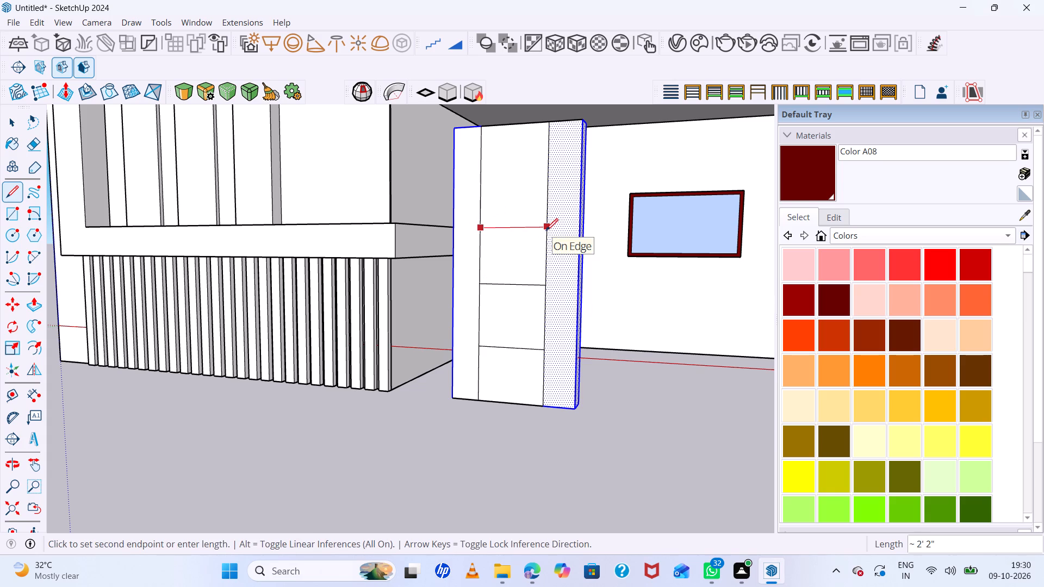
{"action": "double_click", "coordinate": [546, 230]}
{"action": "double_click", "coordinate": [483, 178]}
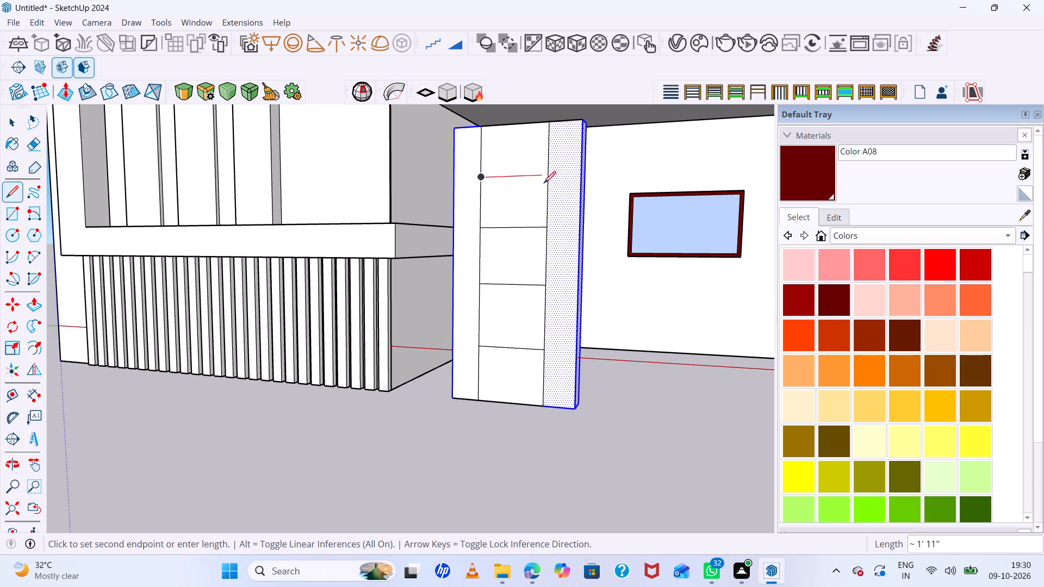
{"action": "left_click", "coordinate": [549, 177]}
{"action": "scroll", "coordinate": [493, 220], "scroll_direction": "down", "scroll_amount": 6}
{"action": "middle_click_drag", "start_coordinate": [569, 323], "coordinate": [598, 384]}
{"action": "key", "text": "space"}
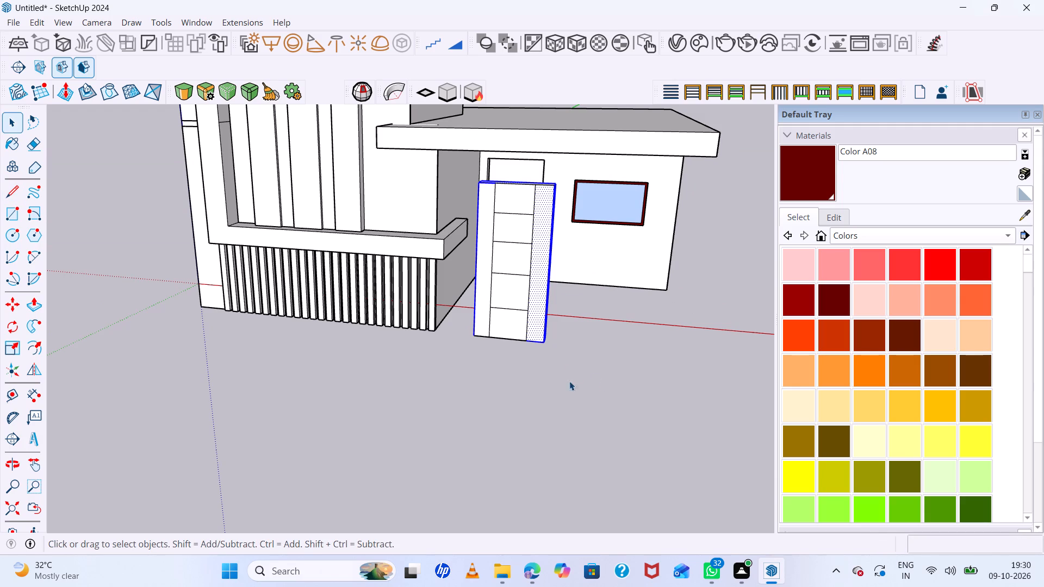
Draw a thin horizontal rectangle about 1' 3" long at mid-height on the door, from its left side strip into the centre panel.
{"action": "left_click", "coordinate": [546, 396]}
{"action": "scroll", "coordinate": [494, 233], "scroll_direction": "up", "scroll_amount": 7}
{"action": "scroll", "coordinate": [533, 259], "scroll_direction": "down", "scroll_amount": 6}
{"action": "scroll", "coordinate": [577, 357], "scroll_direction": "up", "scroll_amount": 6}
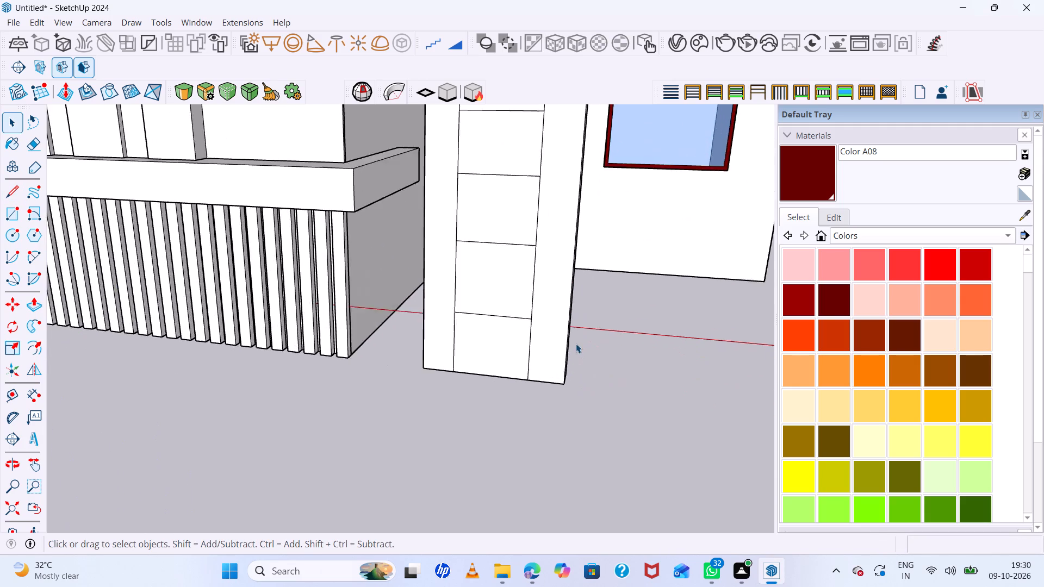
{"action": "scroll", "coordinate": [575, 342], "scroll_direction": "down", "scroll_amount": 6}
{"action": "scroll", "coordinate": [489, 265], "scroll_direction": "up", "scroll_amount": 6}
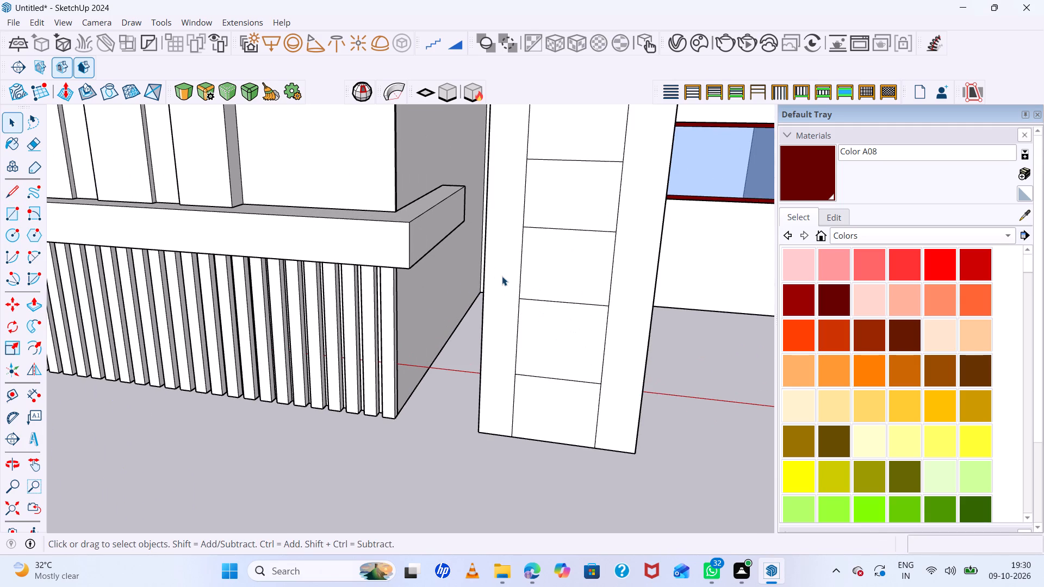
{"action": "key", "text": "f"}
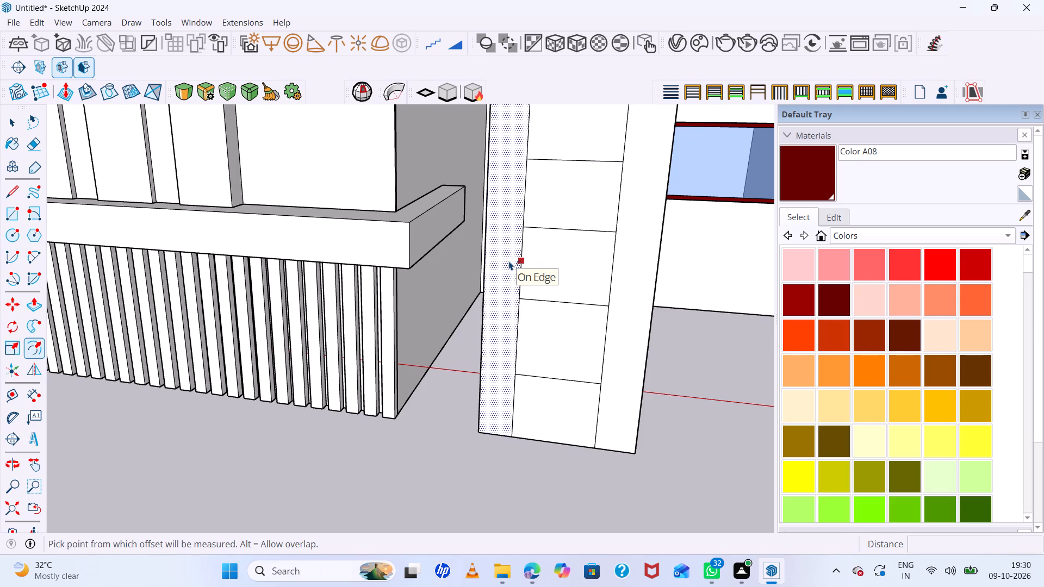
{"action": "key", "text": "space"}
{"action": "type", "text": "r"}
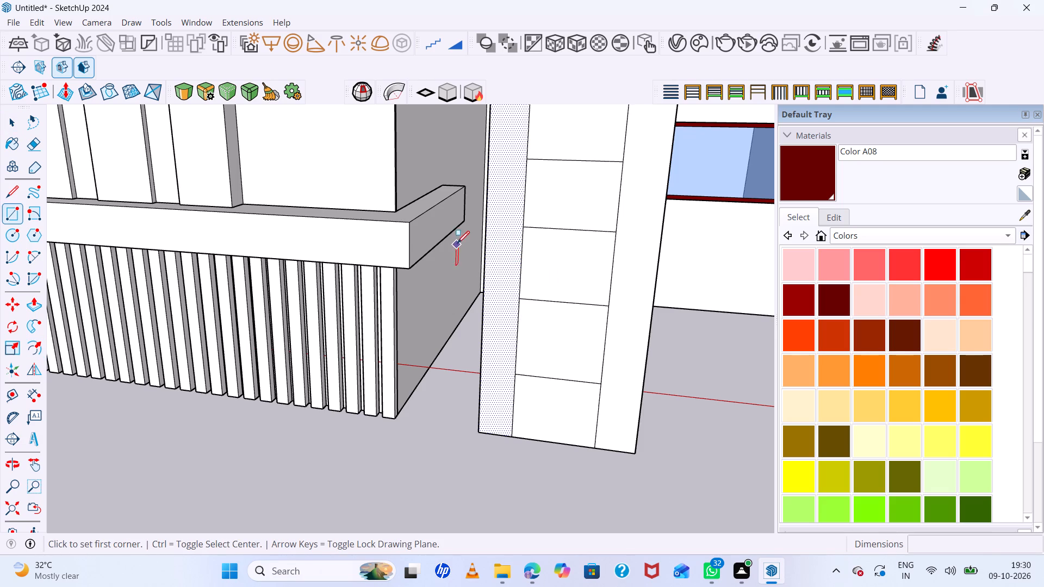
{"action": "scroll", "coordinate": [513, 266], "scroll_direction": "up", "scroll_amount": 5}
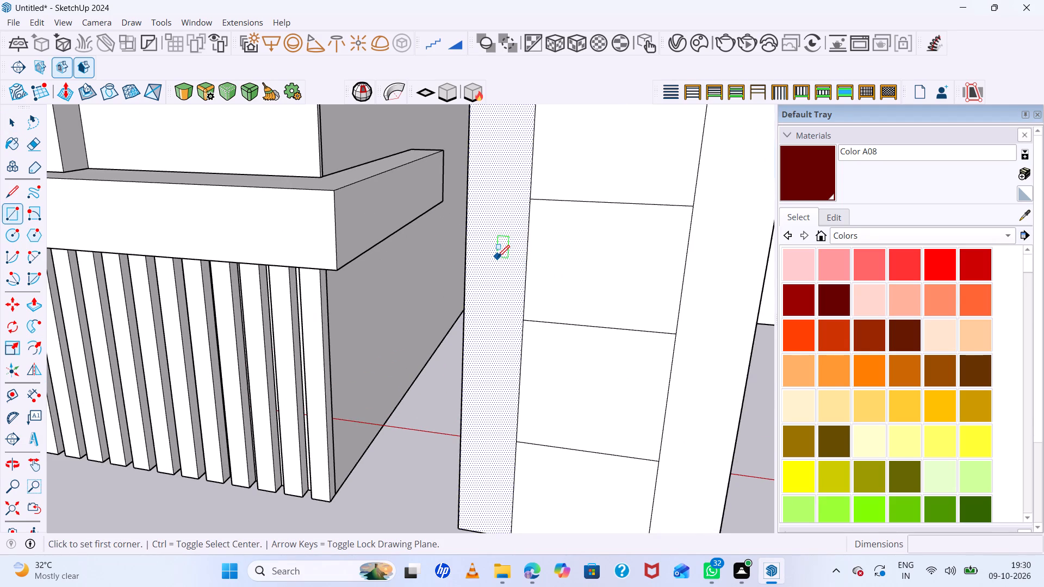
{"action": "double_click", "coordinate": [498, 257]}
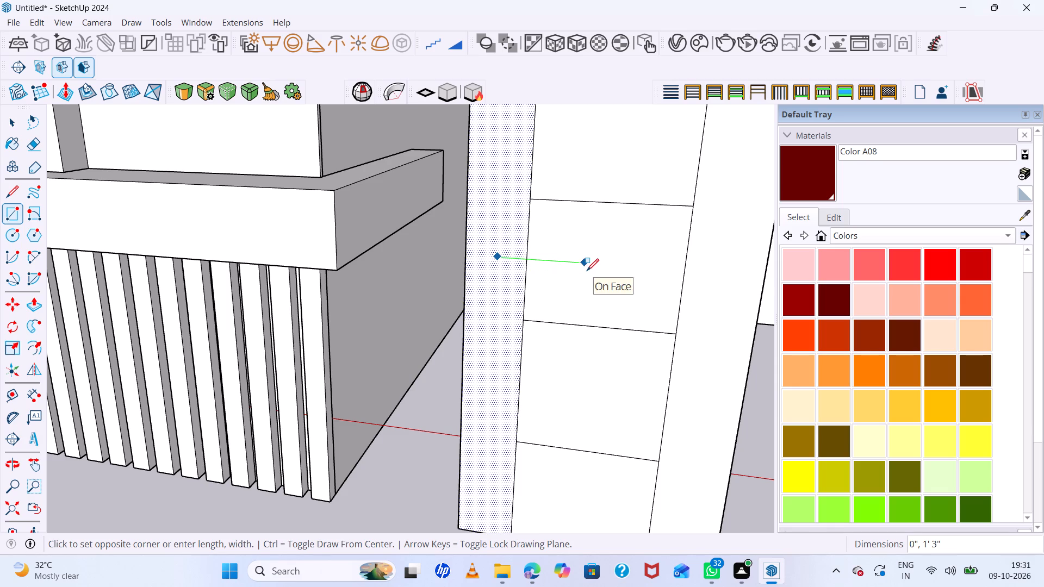
{"action": "scroll", "coordinate": [587, 273], "scroll_direction": "up", "scroll_amount": 5}
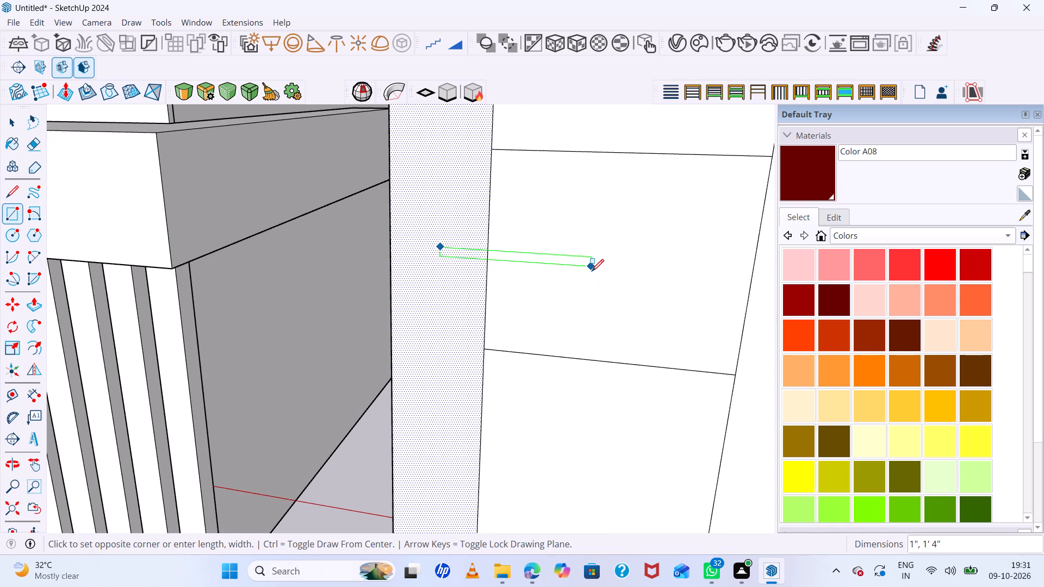
{"action": "scroll", "coordinate": [592, 271], "scroll_direction": "up", "scroll_amount": 5}
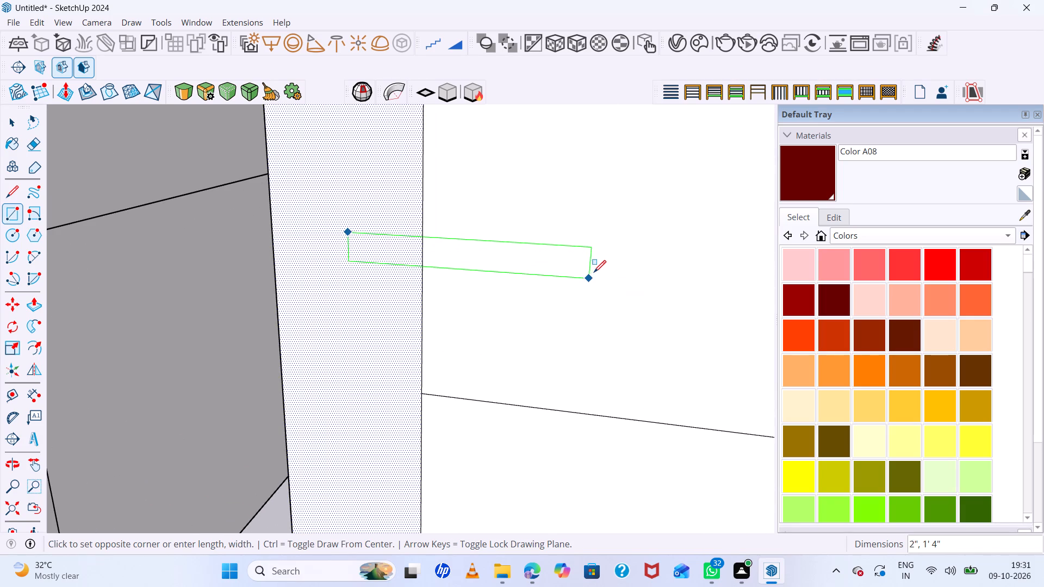
{"action": "scroll", "coordinate": [595, 271], "scroll_direction": "up", "scroll_amount": 10}
{"action": "scroll", "coordinate": [575, 278], "scroll_direction": "down", "scroll_amount": 5}
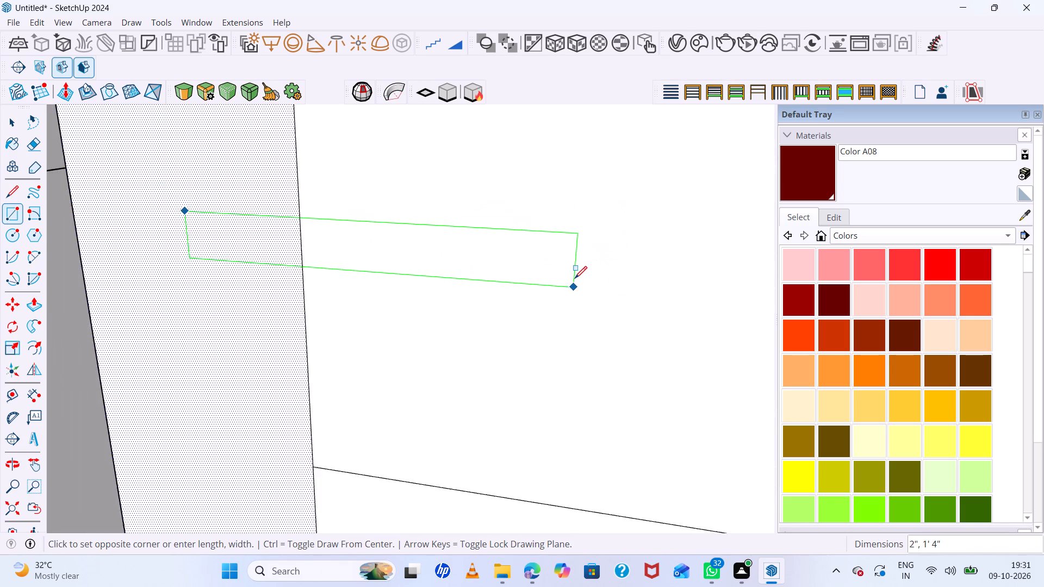
{"action": "scroll", "coordinate": [575, 280], "scroll_direction": "down", "scroll_amount": 5}
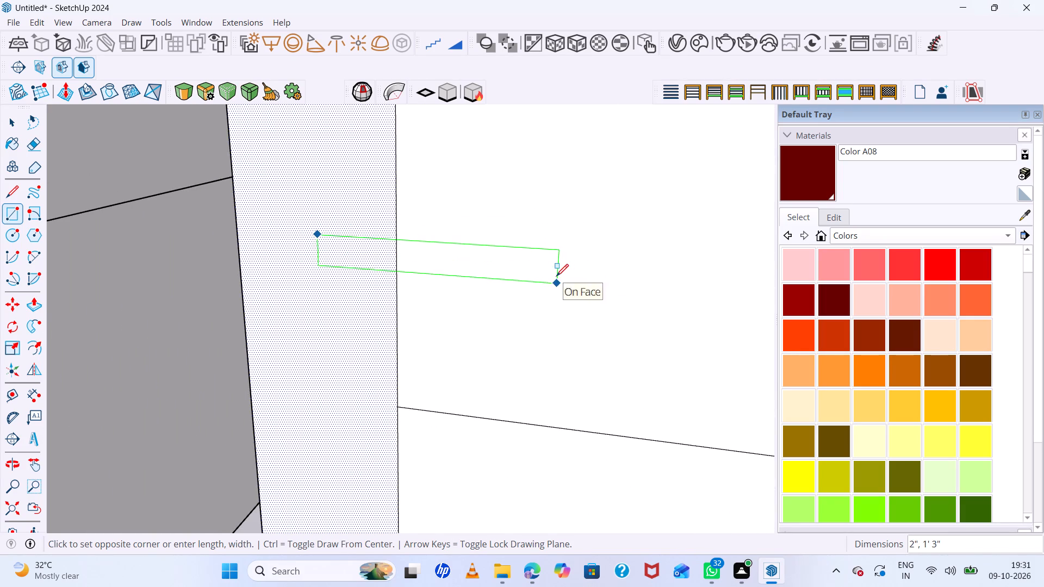
{"action": "left_click", "coordinate": [557, 272]}
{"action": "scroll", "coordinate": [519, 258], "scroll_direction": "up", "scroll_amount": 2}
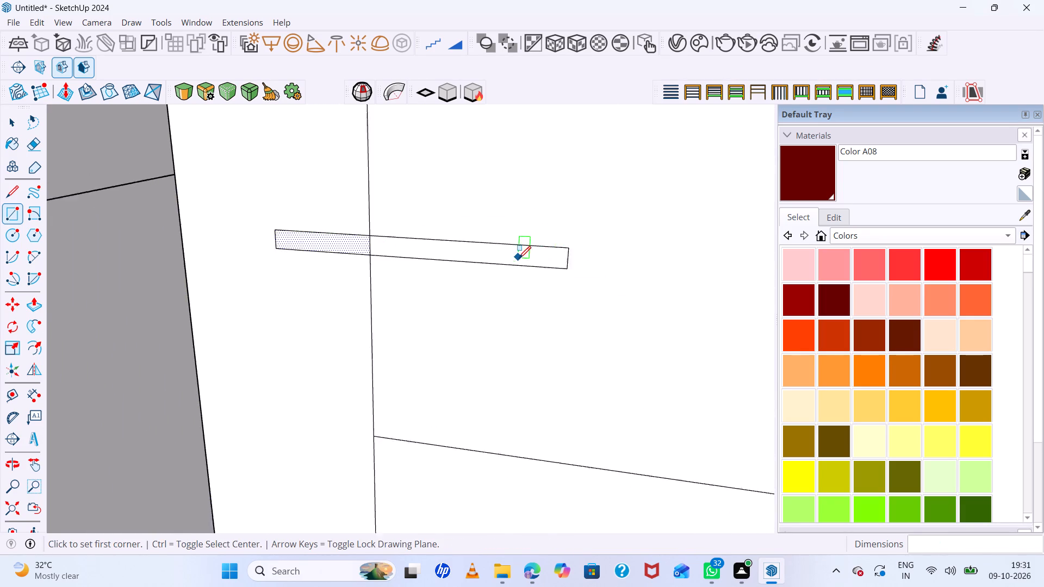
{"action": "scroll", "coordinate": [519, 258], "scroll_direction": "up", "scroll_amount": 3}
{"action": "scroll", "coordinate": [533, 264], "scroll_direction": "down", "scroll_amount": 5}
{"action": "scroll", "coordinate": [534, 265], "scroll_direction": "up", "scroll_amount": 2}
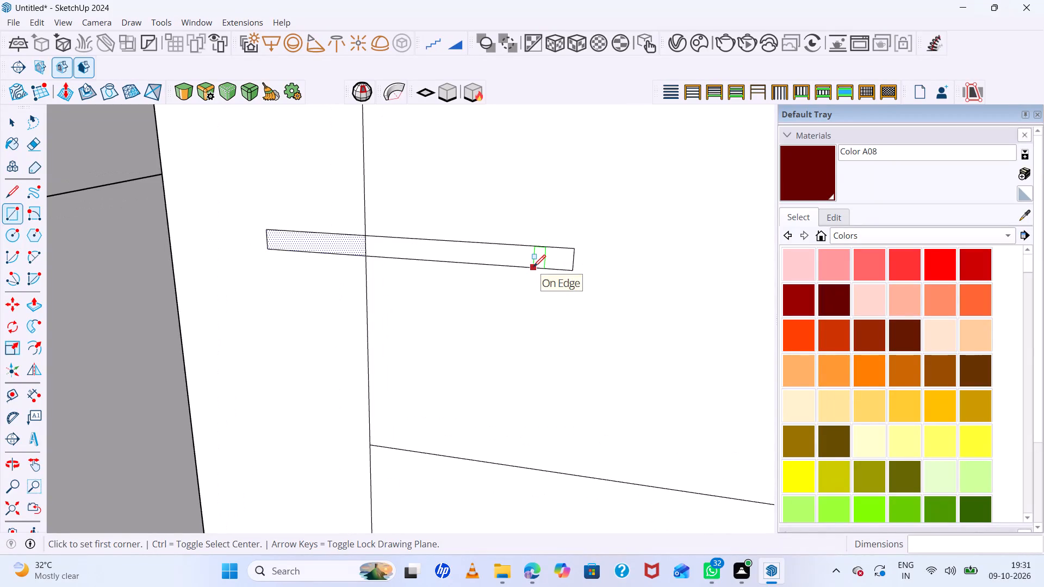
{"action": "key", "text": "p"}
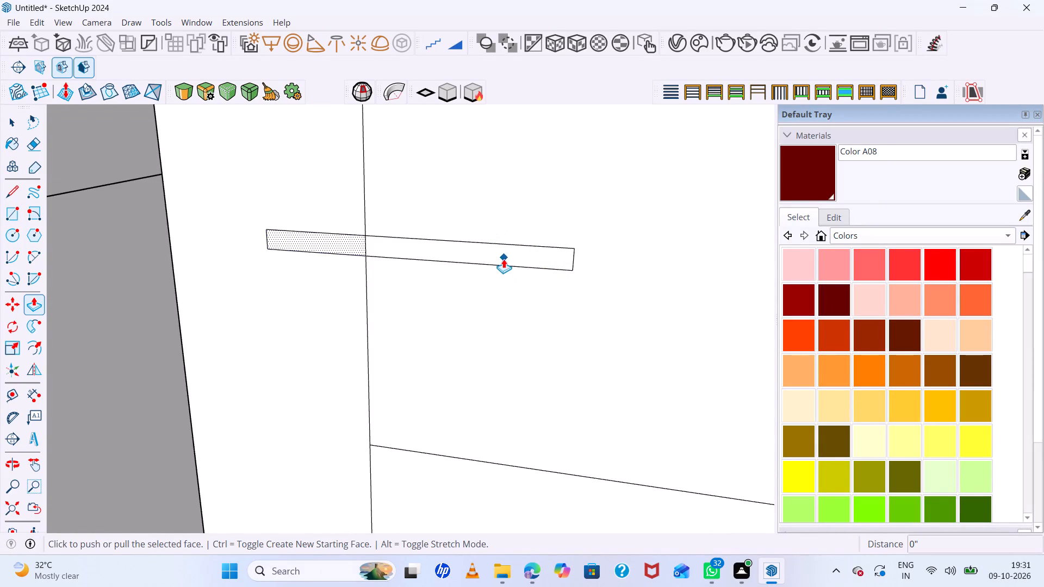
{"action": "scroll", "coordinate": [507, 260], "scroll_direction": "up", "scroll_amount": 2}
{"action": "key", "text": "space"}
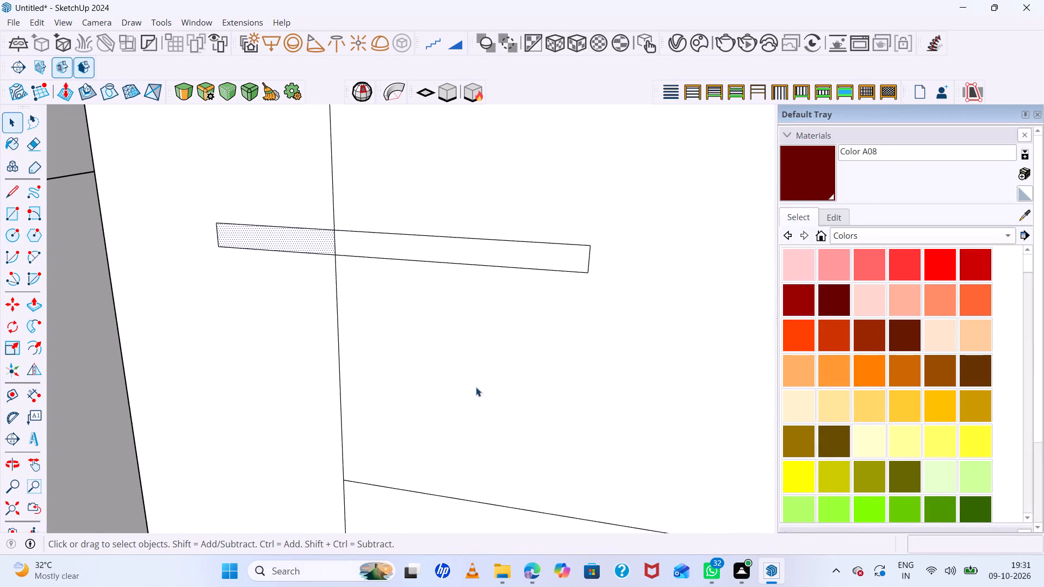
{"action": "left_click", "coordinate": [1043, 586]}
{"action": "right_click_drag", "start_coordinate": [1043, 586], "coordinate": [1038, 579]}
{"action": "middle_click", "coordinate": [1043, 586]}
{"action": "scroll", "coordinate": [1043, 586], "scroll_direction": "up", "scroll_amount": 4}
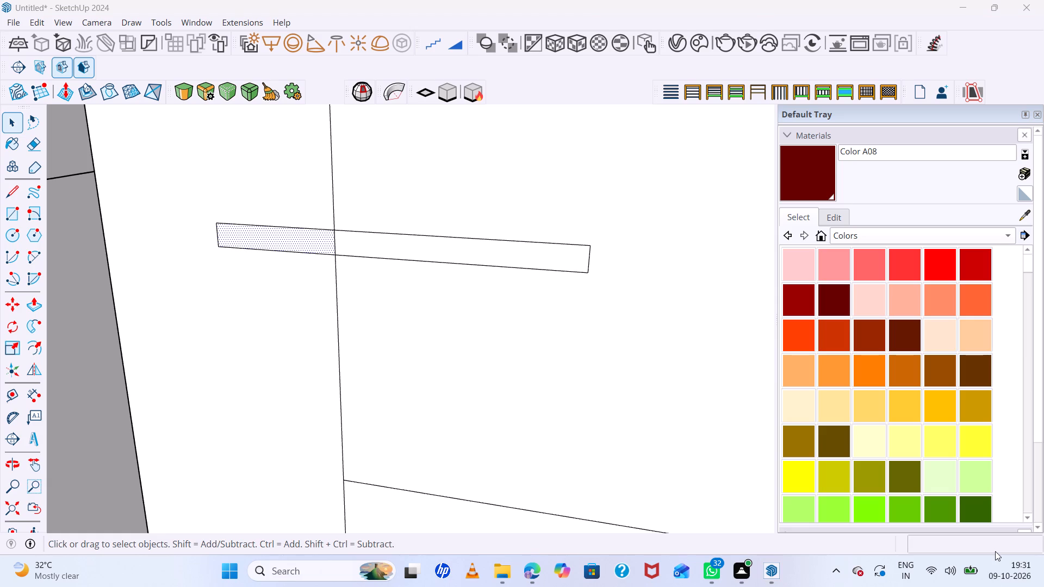
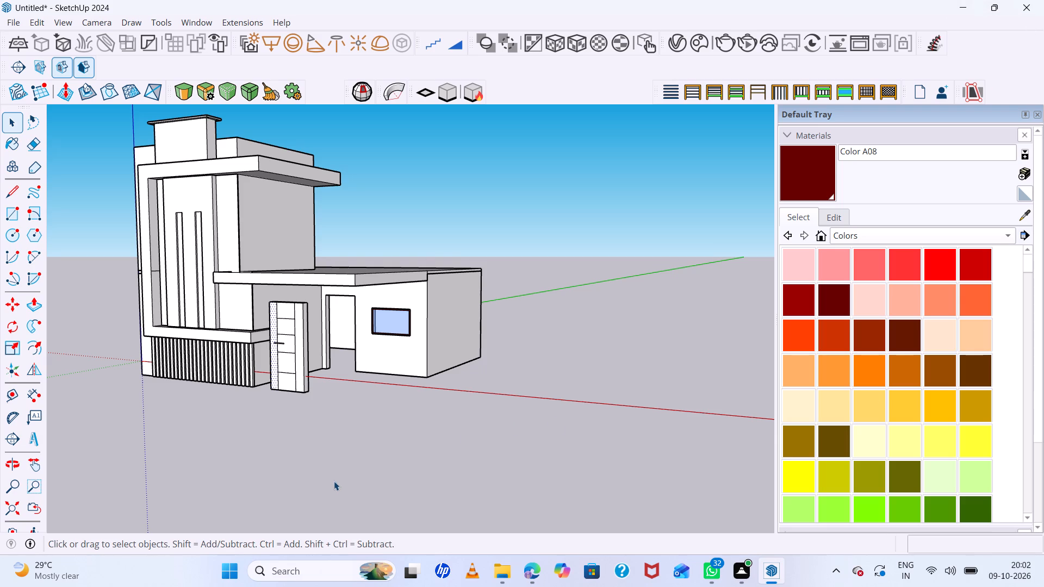
Paint the two vertical side strips on the door's front with brown Color C07.
{"action": "scroll", "coordinate": [427, 526], "scroll_direction": "down", "scroll_amount": 10}
{"action": "scroll", "coordinate": [350, 445], "scroll_direction": "up", "scroll_amount": 12}
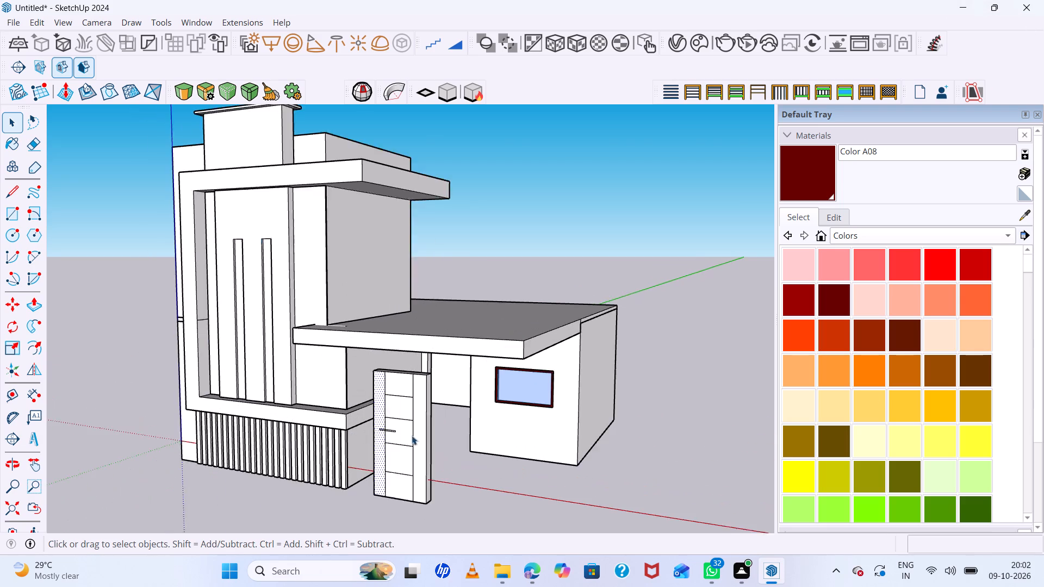
{"action": "middle_click", "coordinate": [450, 502]}
{"action": "scroll", "coordinate": [830, 339], "scroll_direction": "down", "scroll_amount": 4}
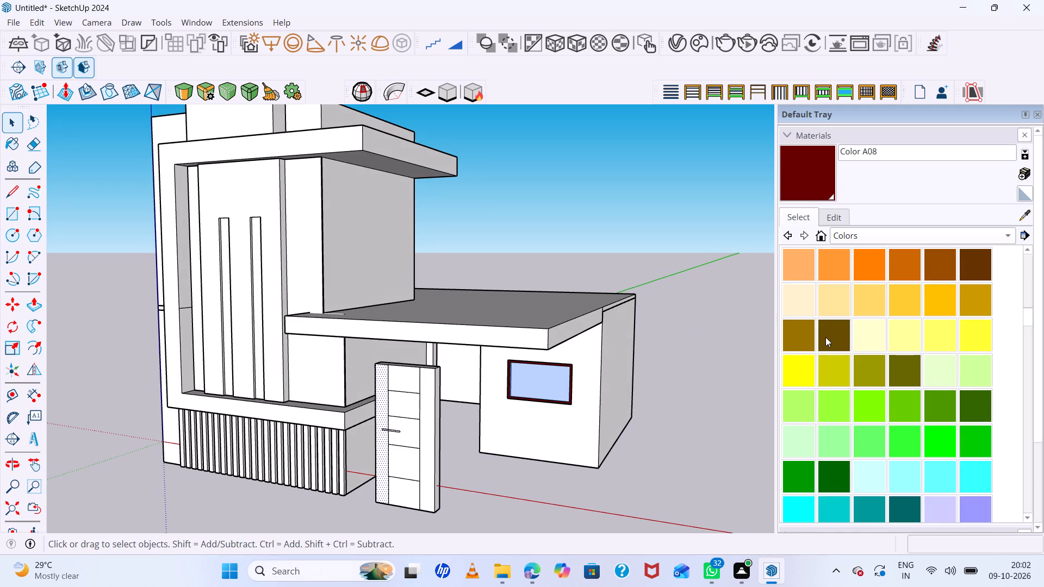
{"action": "scroll", "coordinate": [816, 333], "scroll_direction": "up", "scroll_amount": 9}
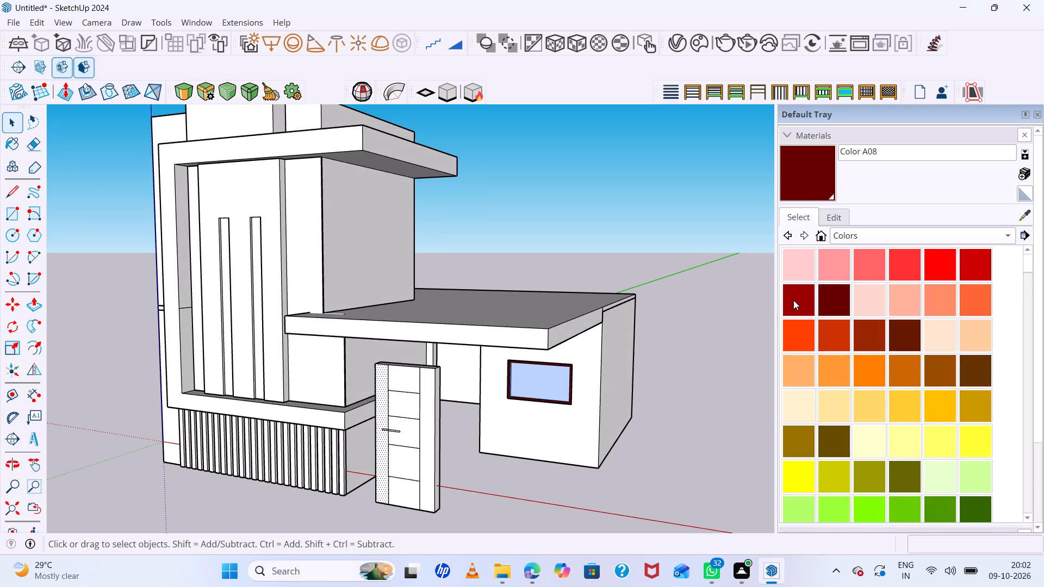
{"action": "double_click", "coordinate": [950, 379]}
{"action": "scroll", "coordinate": [439, 421], "scroll_direction": "up", "scroll_amount": 5}
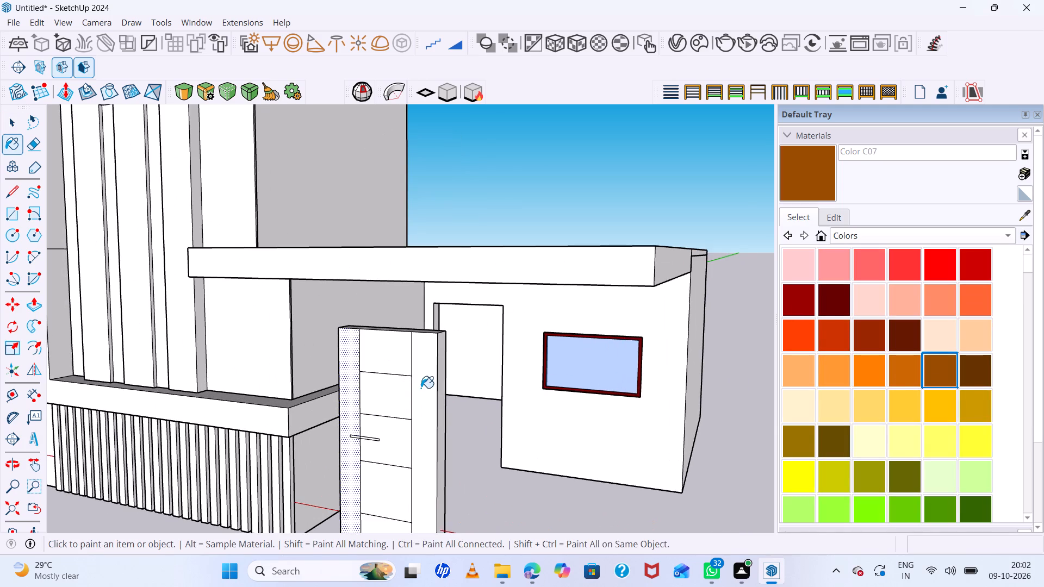
{"action": "left_click", "coordinate": [421, 388]}
{"action": "left_click", "coordinate": [351, 373]}
{"action": "scroll", "coordinate": [415, 365], "scroll_direction": "down", "scroll_amount": 4}
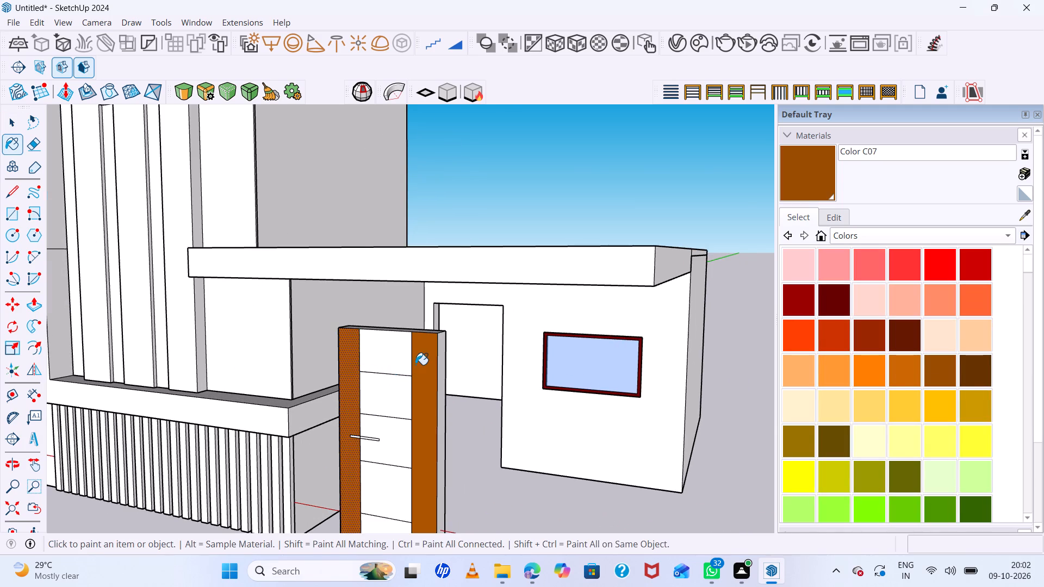
{"action": "scroll", "coordinate": [415, 365], "scroll_direction": "down", "scroll_amount": 2}
{"action": "scroll", "coordinate": [433, 397], "scroll_direction": "up", "scroll_amount": 3}
{"action": "key", "text": "space"}
Erase the line that splits the door handle's outline where it crosses the strip edge.
{"action": "scroll", "coordinate": [431, 446], "scroll_direction": "up", "scroll_amount": 4}
{"action": "scroll", "coordinate": [343, 401], "scroll_direction": "up", "scroll_amount": 4}
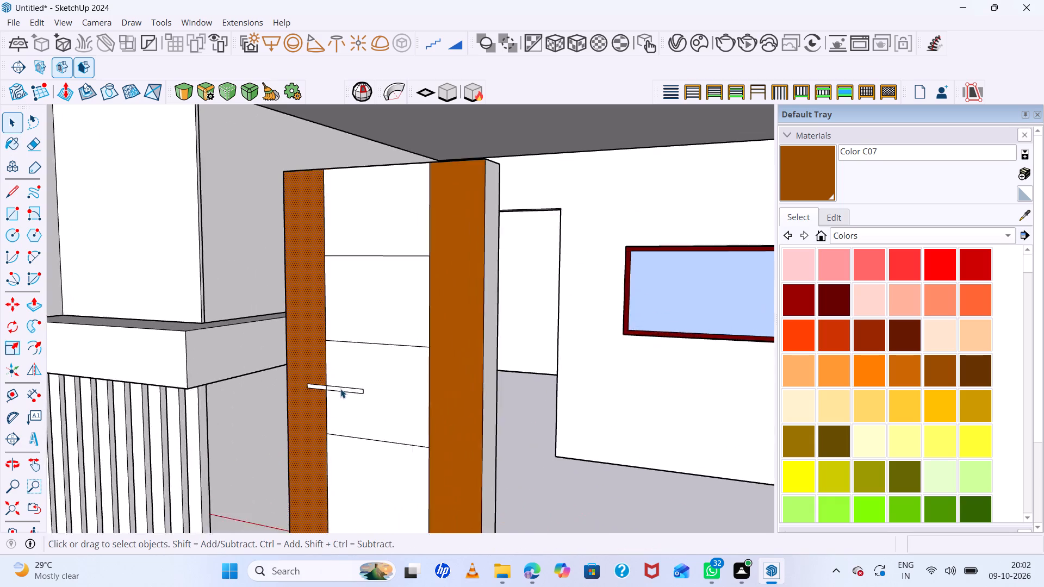
{"action": "scroll", "coordinate": [340, 389], "scroll_direction": "up", "scroll_amount": 7}
{"action": "middle_click_drag", "start_coordinate": [353, 415], "coordinate": [362, 451]}
{"action": "scroll", "coordinate": [348, 413], "scroll_direction": "up", "scroll_amount": 7}
{"action": "left_click", "coordinate": [359, 382]}
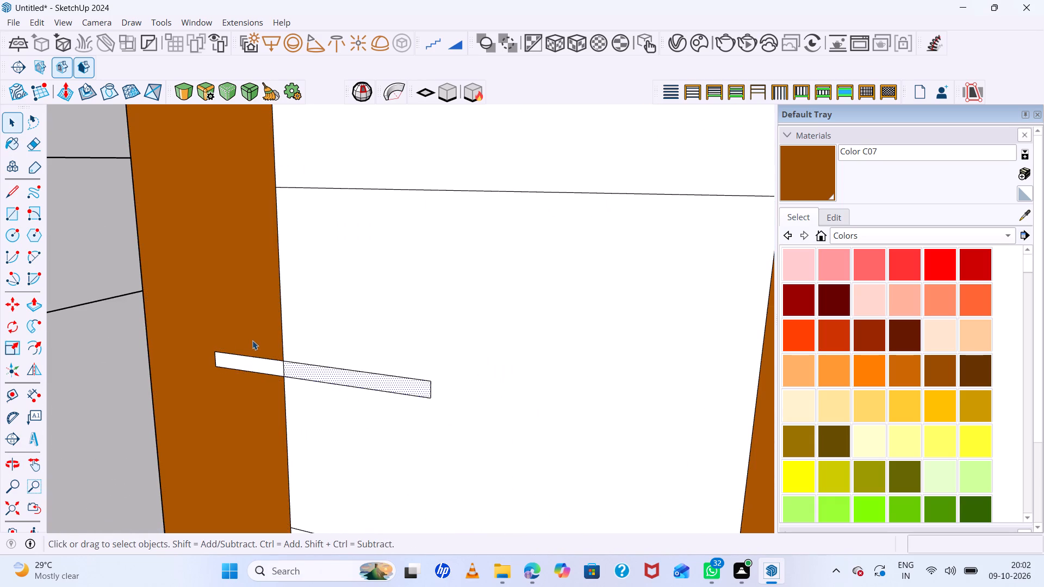
{"action": "key", "text": "e"}
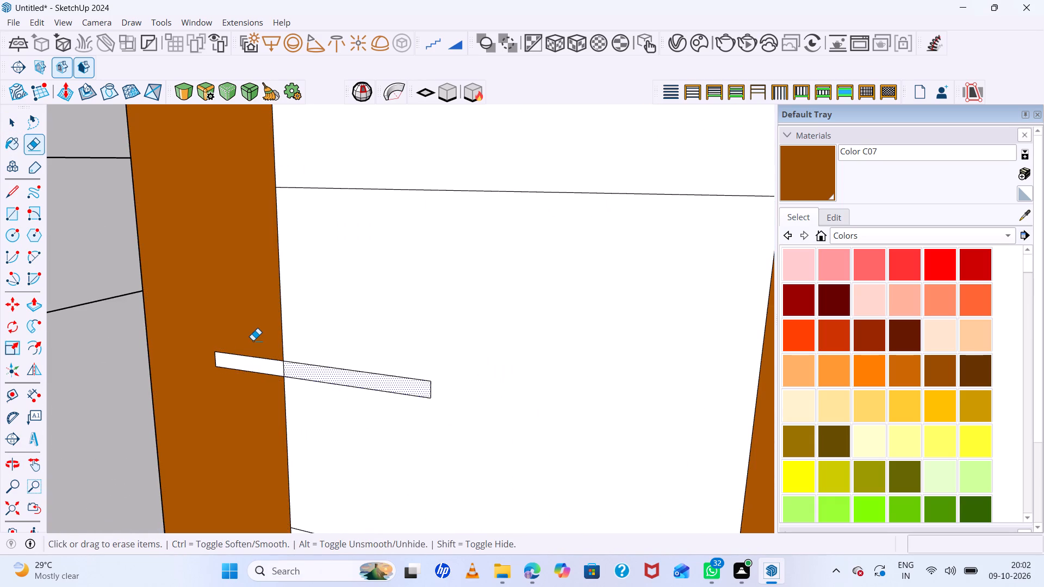
{"action": "left_click", "coordinate": [283, 373]}
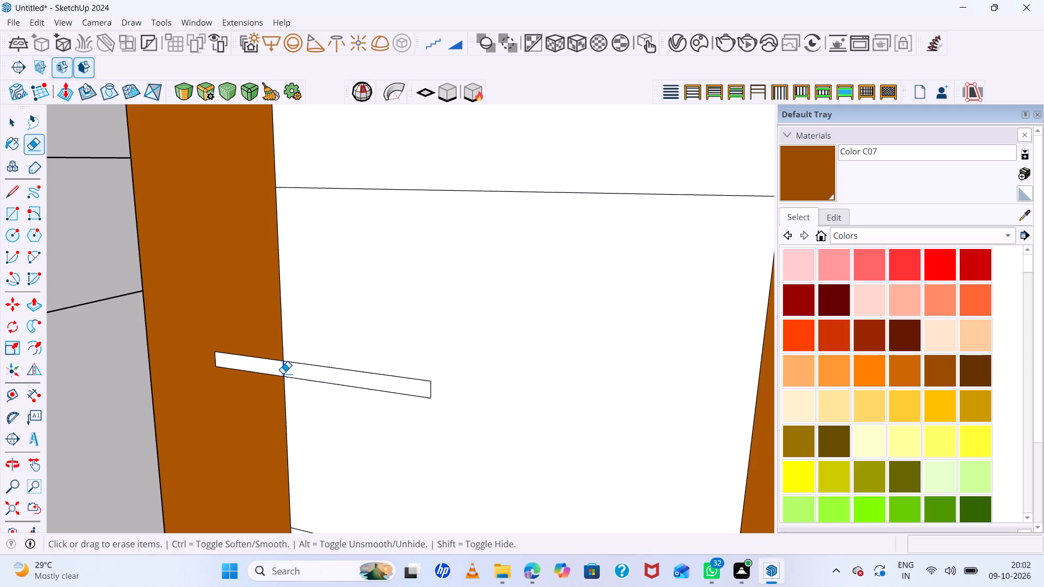
Push/Pull the door handle's face outward by 2".
{"action": "key", "text": "p"}
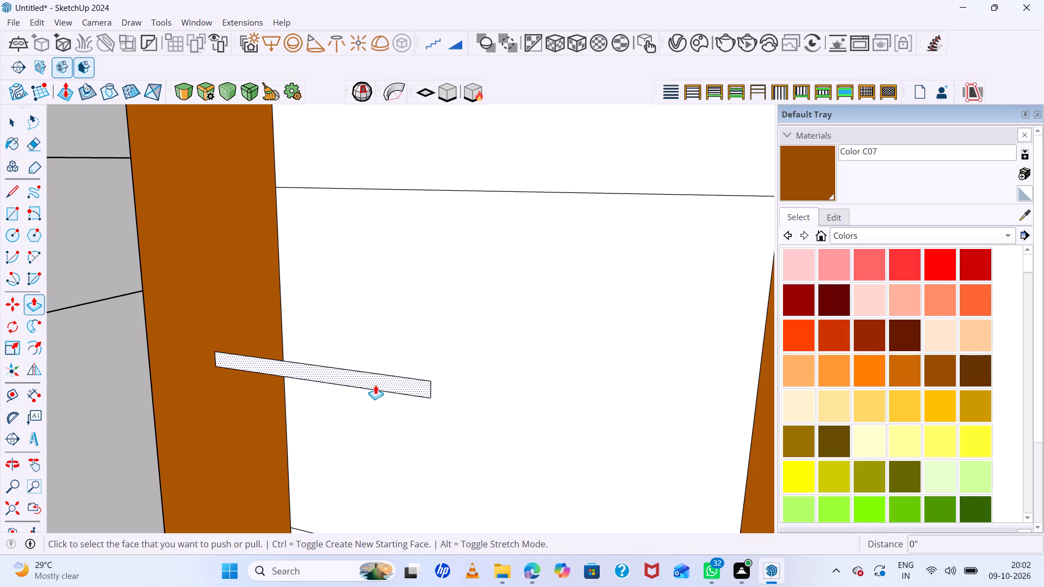
{"action": "left_click", "coordinate": [366, 377]}
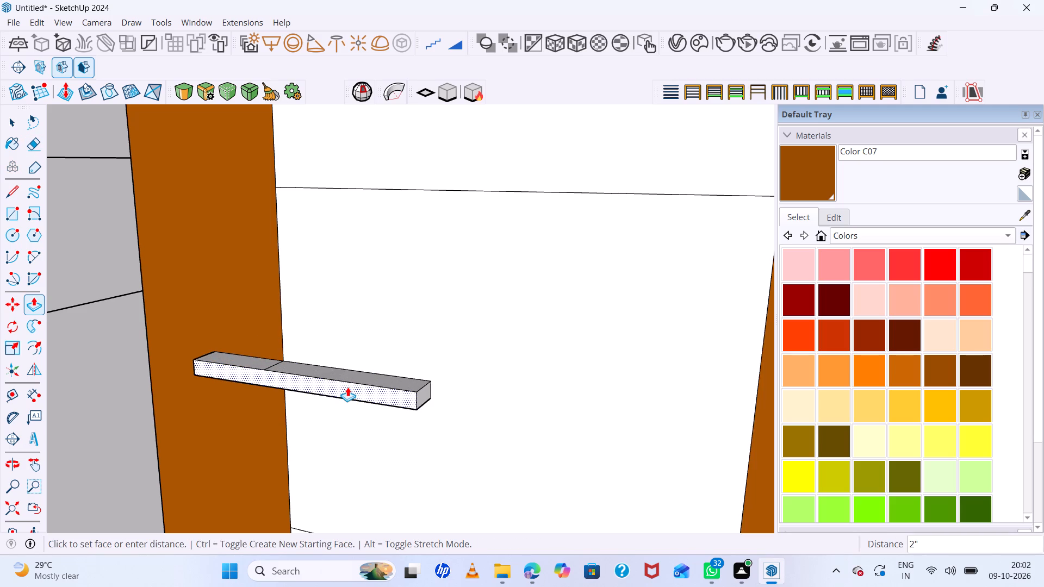
{"action": "left_click", "coordinate": [347, 391]}
Erase the leftover dividing lines on the top and underside of the door handle.
{"action": "scroll", "coordinate": [307, 370], "scroll_direction": "up", "scroll_amount": 3}
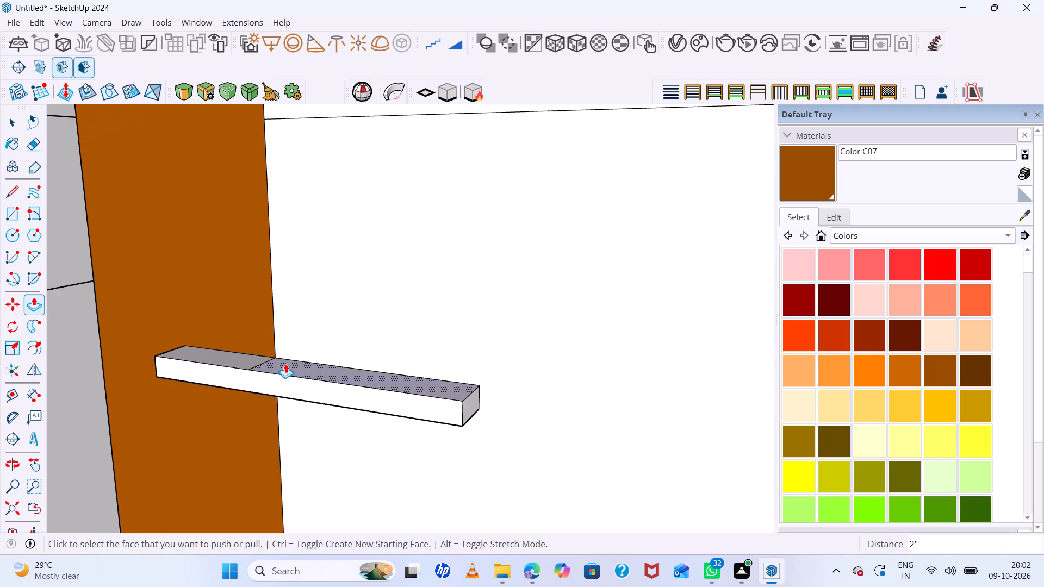
{"action": "middle_click_drag", "start_coordinate": [287, 369], "coordinate": [303, 423]}
{"action": "key", "text": "e"}
{"action": "left_click", "coordinate": [265, 358]}
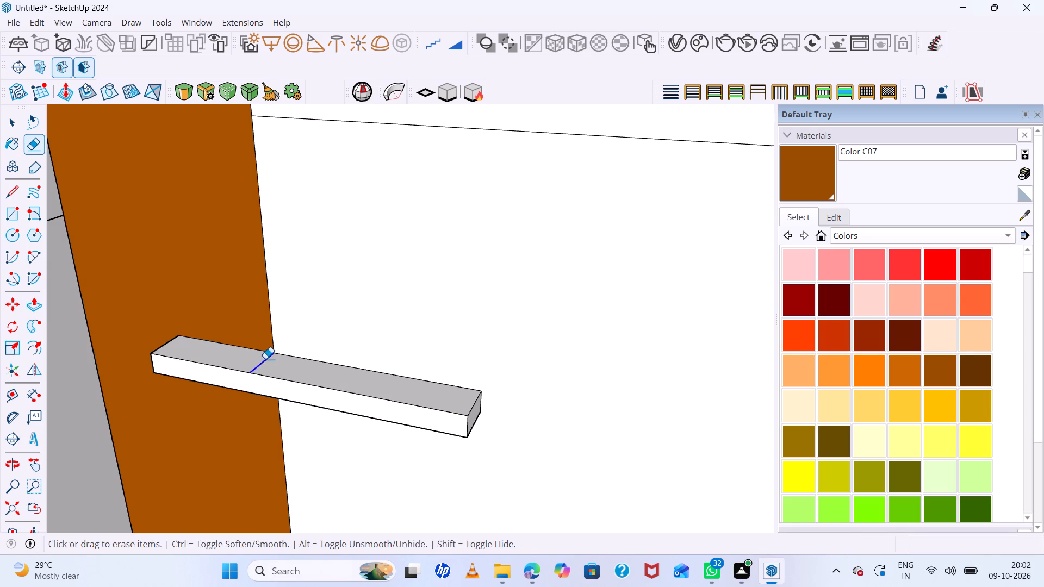
{"action": "middle_click_drag", "start_coordinate": [368, 410], "coordinate": [449, 240]}
{"action": "middle_click_drag", "start_coordinate": [322, 374], "coordinate": [355, 274]}
{"action": "scroll", "coordinate": [258, 363], "scroll_direction": "up", "scroll_amount": 6}
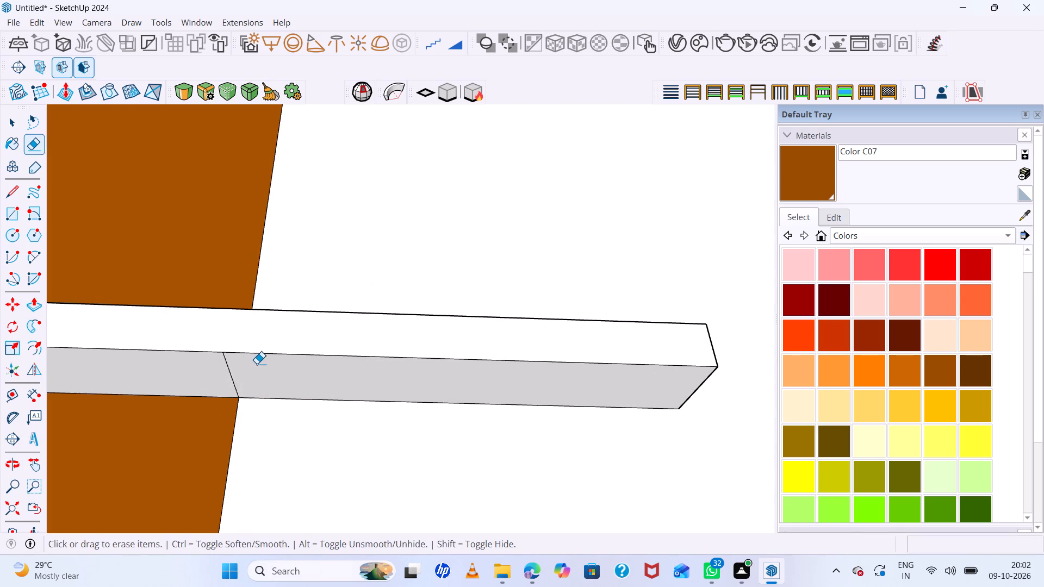
{"action": "double_click", "coordinate": [227, 370]}
{"action": "scroll", "coordinate": [357, 382], "scroll_direction": "down", "scroll_amount": 20}
{"action": "scroll", "coordinate": [357, 382], "scroll_direction": "down", "scroll_amount": 2}
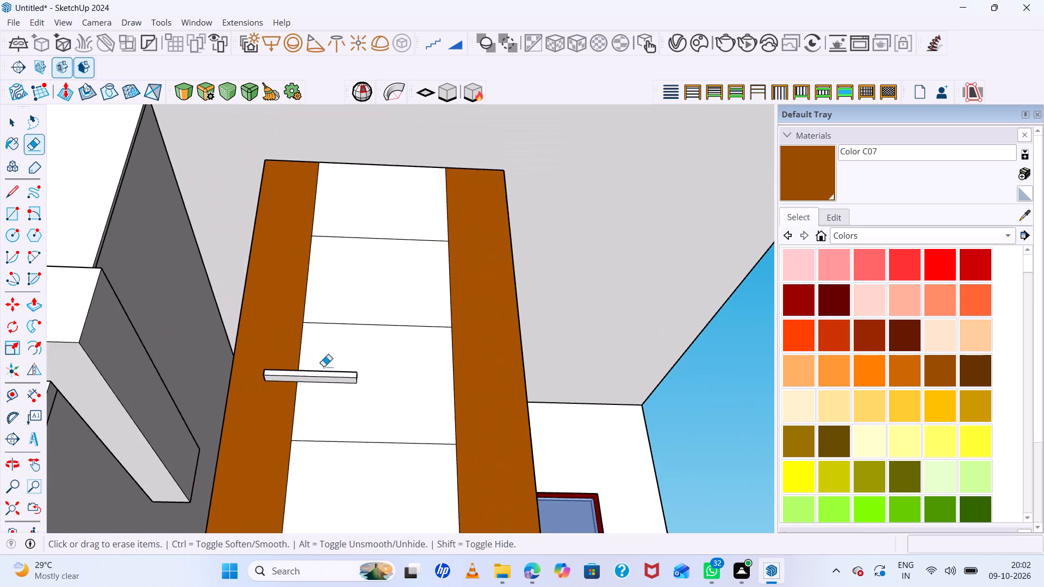
{"action": "middle_click_drag", "start_coordinate": [324, 366], "coordinate": [308, 530]}
{"action": "scroll", "coordinate": [402, 370], "scroll_direction": "down", "scroll_amount": 8}
{"action": "key", "text": "space"}
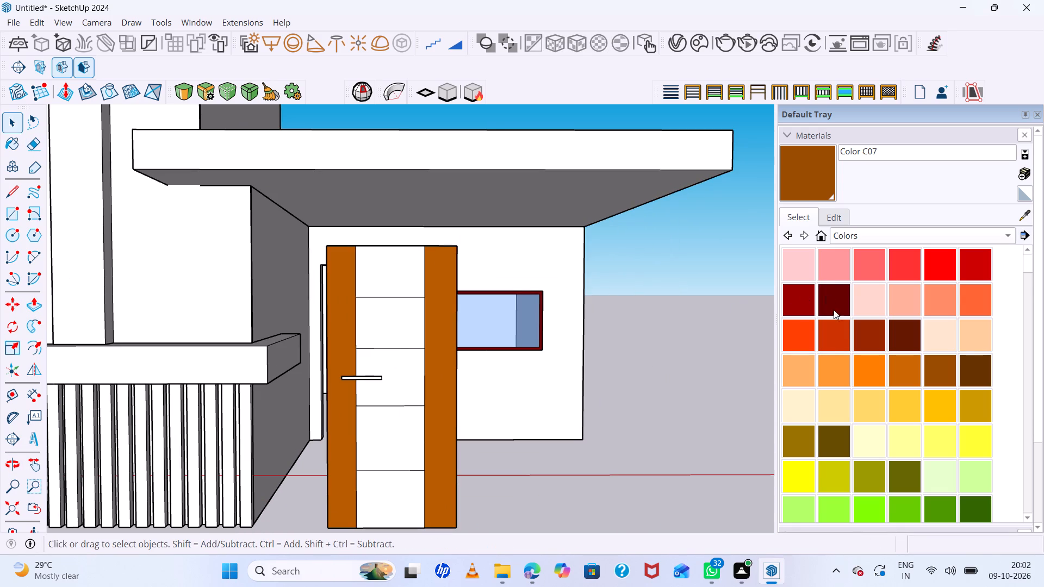
Paint the five central panels of the door's front with orange Color C04.
{"action": "scroll", "coordinate": [832, 352], "scroll_direction": "down", "scroll_amount": 2}
{"action": "left_click", "coordinate": [832, 335]}
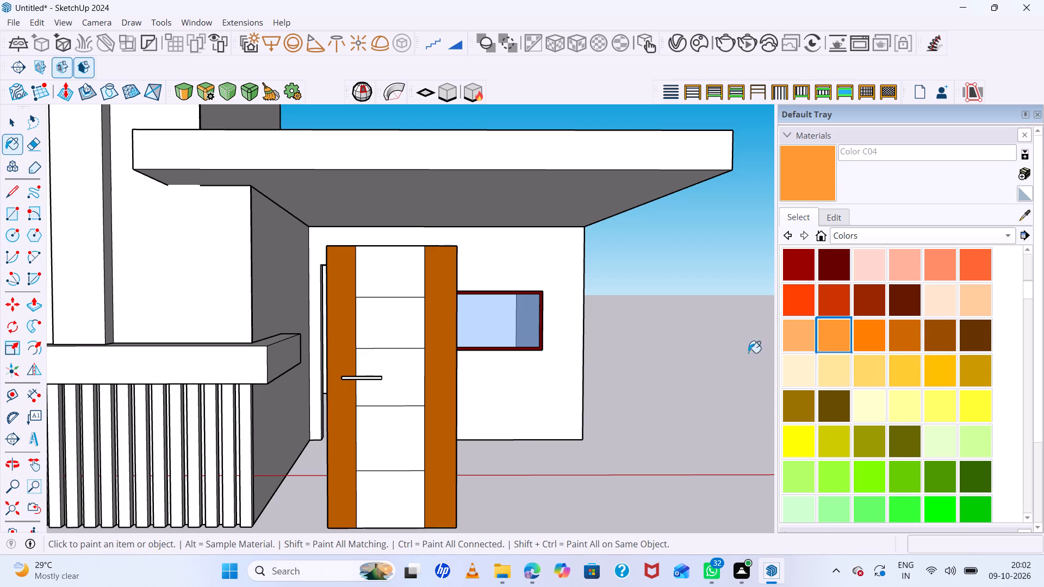
{"action": "left_click", "coordinate": [406, 279]}
{"action": "left_click", "coordinate": [398, 324]}
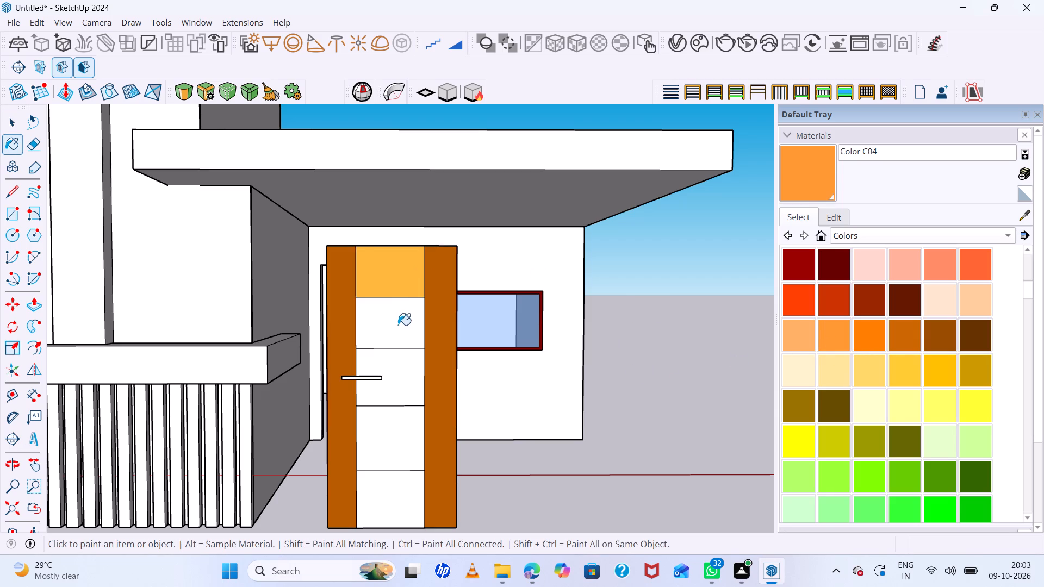
{"action": "left_click", "coordinate": [402, 360]}
{"action": "left_click", "coordinate": [402, 427]}
{"action": "left_click", "coordinate": [395, 496]}
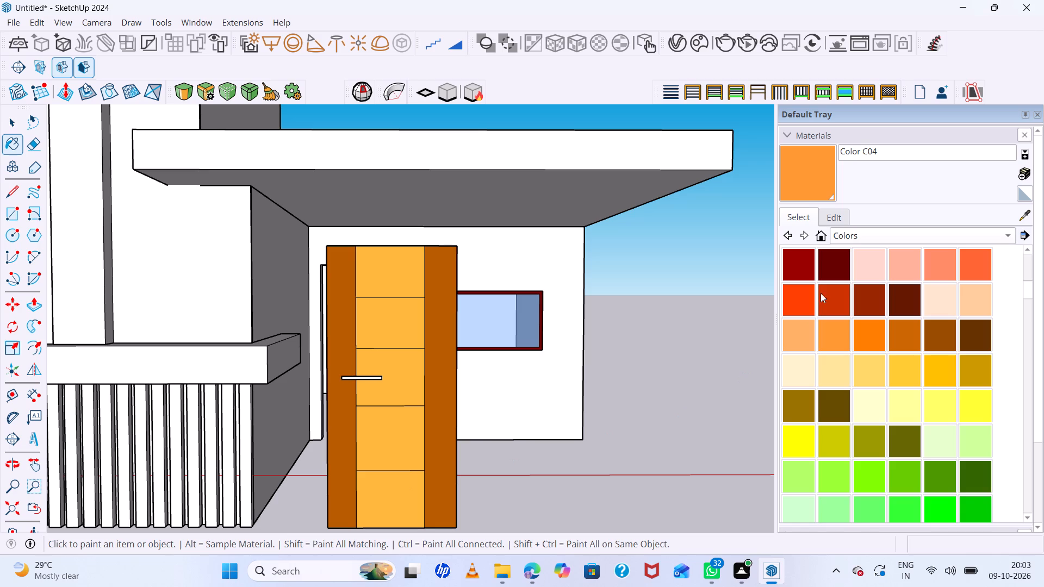
Paint the door handle's top, front, underside and both end faces with black Color M09.
{"action": "scroll", "coordinate": [862, 337], "scroll_direction": "down", "scroll_amount": 14}
{"action": "left_click", "coordinate": [909, 339]}
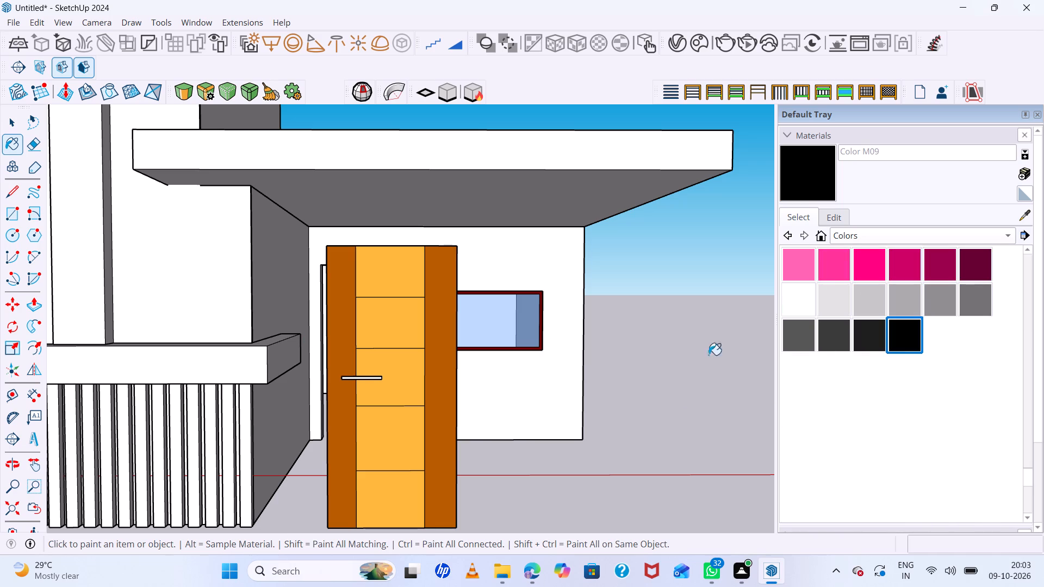
{"action": "scroll", "coordinate": [258, 335], "scroll_direction": "up", "scroll_amount": 12}
{"action": "middle_click_drag", "start_coordinate": [463, 397], "coordinate": [460, 545]}
{"action": "scroll", "coordinate": [461, 374], "scroll_direction": "up", "scroll_amount": 6}
{"action": "left_click", "coordinate": [438, 415]}
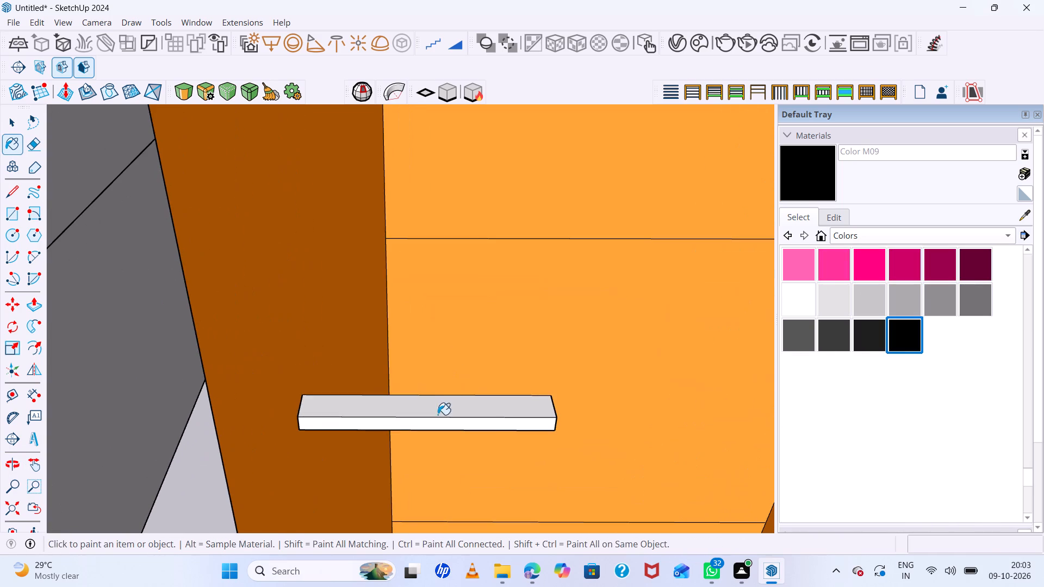
{"action": "middle_click_drag", "start_coordinate": [431, 426], "coordinate": [503, 203]}
{"action": "middle_click_drag", "start_coordinate": [449, 356], "coordinate": [442, 218]}
{"action": "scroll", "coordinate": [424, 364], "scroll_direction": "up", "scroll_amount": 4}
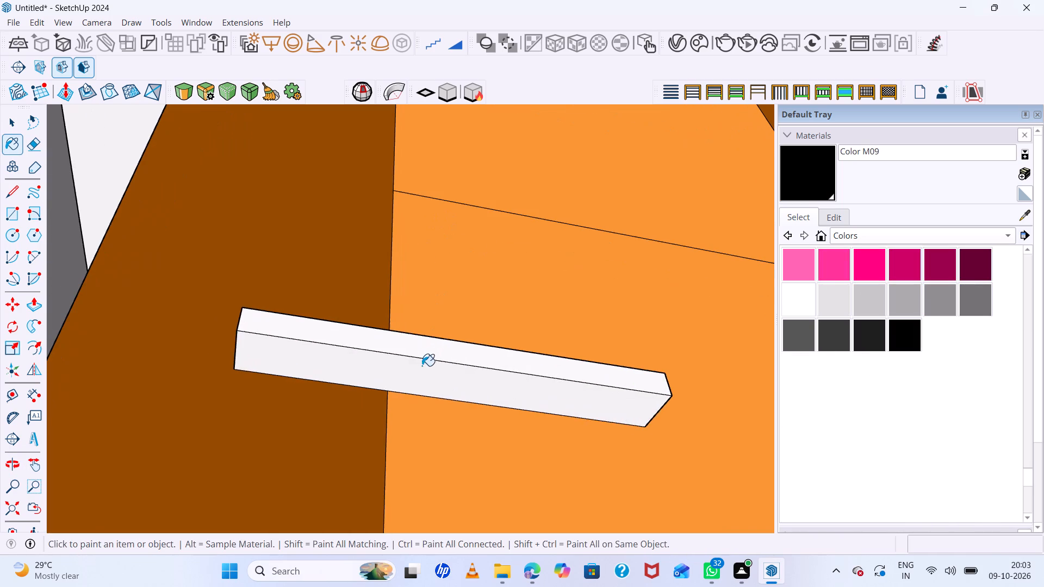
{"action": "left_click", "coordinate": [408, 382]}
{"action": "left_click", "coordinate": [337, 329]}
{"action": "middle_click_drag", "start_coordinate": [404, 338], "coordinate": [612, 352]}
{"action": "scroll", "coordinate": [612, 352], "scroll_direction": "up", "scroll_amount": 1}
{"action": "scroll", "coordinate": [237, 277], "scroll_direction": "up", "scroll_amount": 4}
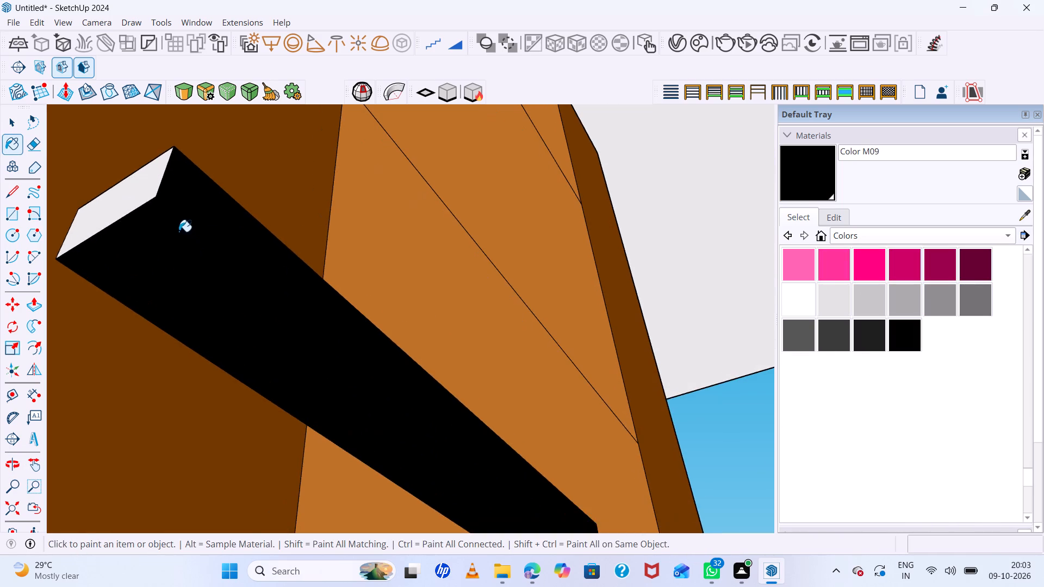
{"action": "scroll", "coordinate": [165, 215], "scroll_direction": "down", "scroll_amount": 5}
{"action": "left_click", "coordinate": [133, 207]}
{"action": "scroll", "coordinate": [322, 266], "scroll_direction": "down", "scroll_amount": 13}
{"action": "middle_click_drag", "start_coordinate": [455, 302], "coordinate": [0, 427]}
{"action": "scroll", "coordinate": [416, 401], "scroll_direction": "up", "scroll_amount": 11}
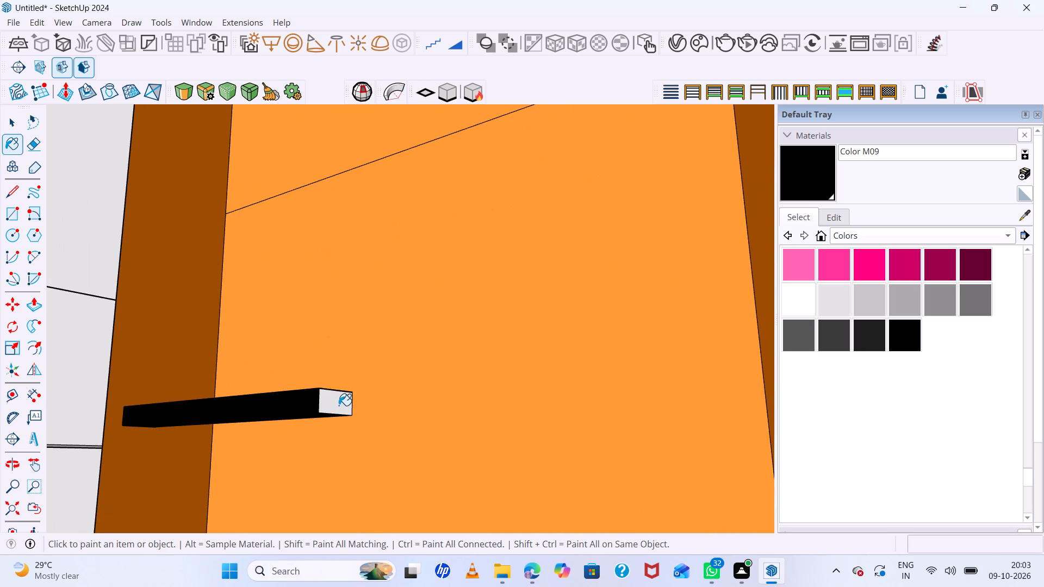
{"action": "left_click", "coordinate": [339, 405]}
Sample brown Color C07 from the door and paint its back and the side edge opposite the handle.
{"action": "scroll", "coordinate": [337, 386], "scroll_direction": "down", "scroll_amount": 20}
{"action": "scroll", "coordinate": [337, 386], "scroll_direction": "down", "scroll_amount": 2}
{"action": "middle_click_drag", "start_coordinate": [404, 337], "coordinate": [81, 460]}
{"action": "scroll", "coordinate": [836, 292], "scroll_direction": "up", "scroll_amount": 16}
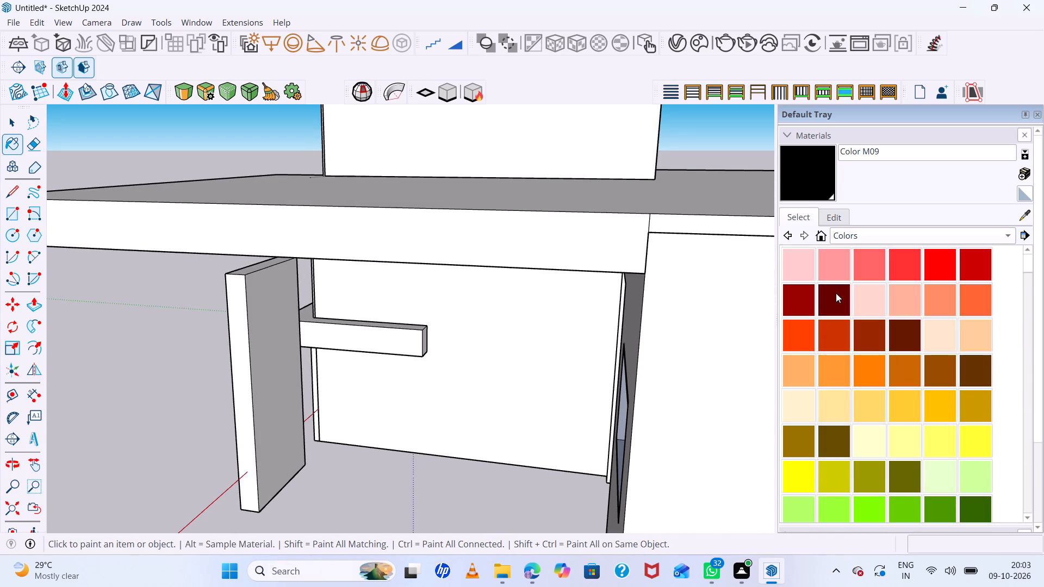
{"action": "scroll", "coordinate": [642, 288], "scroll_direction": "down", "scroll_amount": 6}
{"action": "left_click", "coordinate": [1023, 216]}
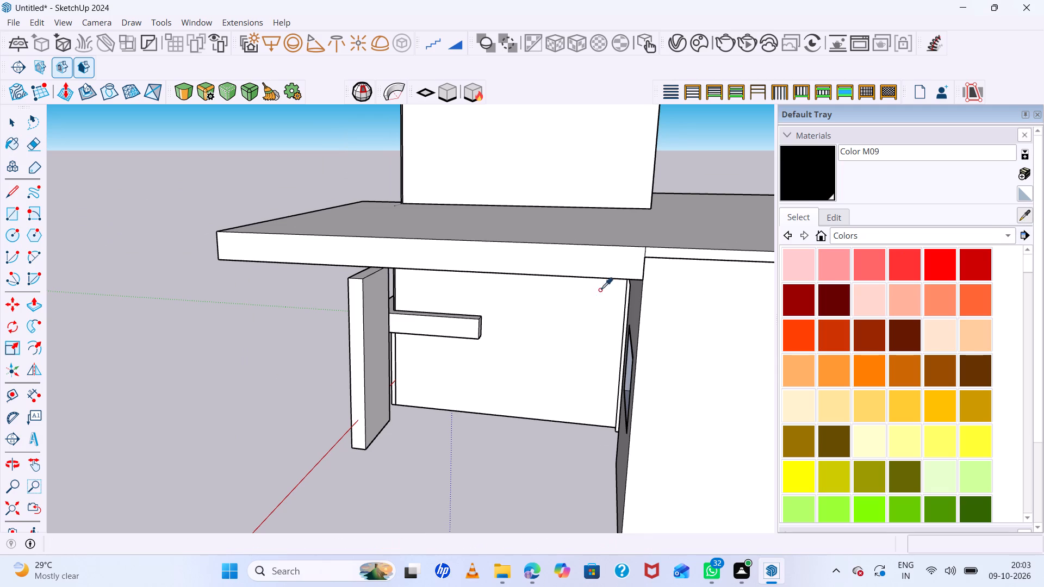
{"action": "middle_click_drag", "start_coordinate": [466, 304], "coordinate": [707, 266]}
{"action": "scroll", "coordinate": [527, 303], "scroll_direction": "up", "scroll_amount": 5}
{"action": "double_click", "coordinate": [548, 295]}
{"action": "middle_click_drag", "start_coordinate": [636, 315], "coordinate": [388, 321]}
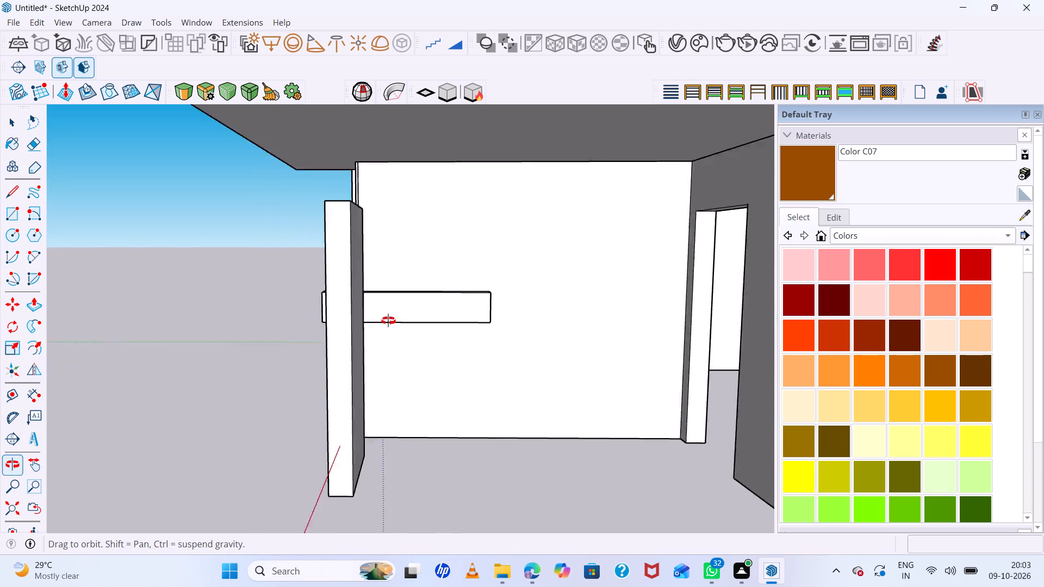
{"action": "middle_click_drag", "start_coordinate": [388, 321], "coordinate": [264, 321]}
{"action": "middle_click_drag", "start_coordinate": [195, 313], "coordinate": [378, 306]}
{"action": "scroll", "coordinate": [195, 296], "scroll_direction": "down", "scroll_amount": 13}
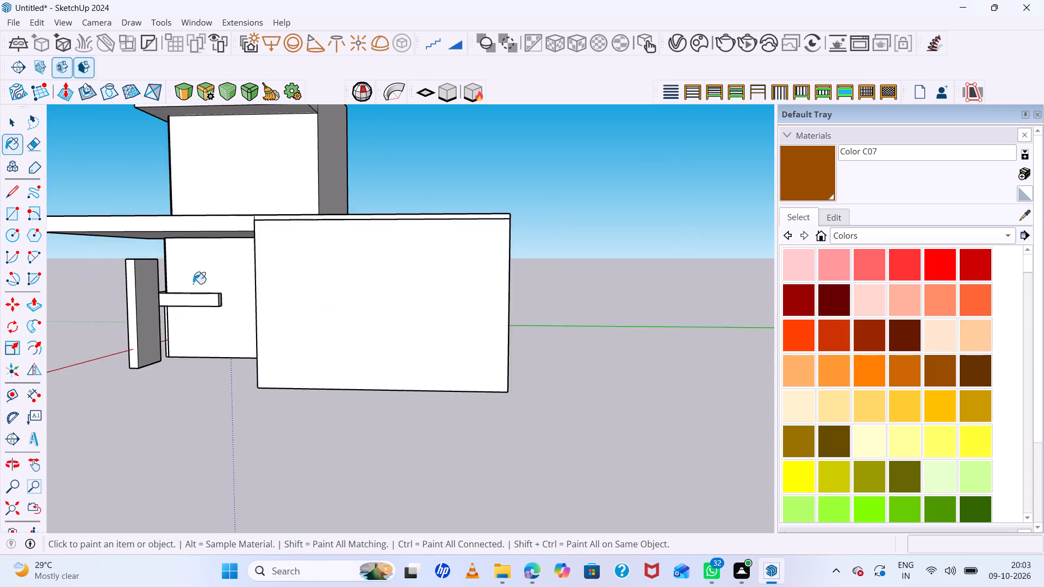
{"action": "scroll", "coordinate": [138, 285], "scroll_direction": "up", "scroll_amount": 6}
{"action": "left_click", "coordinate": [144, 283]}
{"action": "scroll", "coordinate": [123, 284], "scroll_direction": "up", "scroll_amount": 6}
{"action": "middle_click_drag", "start_coordinate": [138, 292], "coordinate": [152, 309]}
{"action": "middle_click", "coordinate": [152, 309]}
{"action": "double_click", "coordinate": [147, 286]}
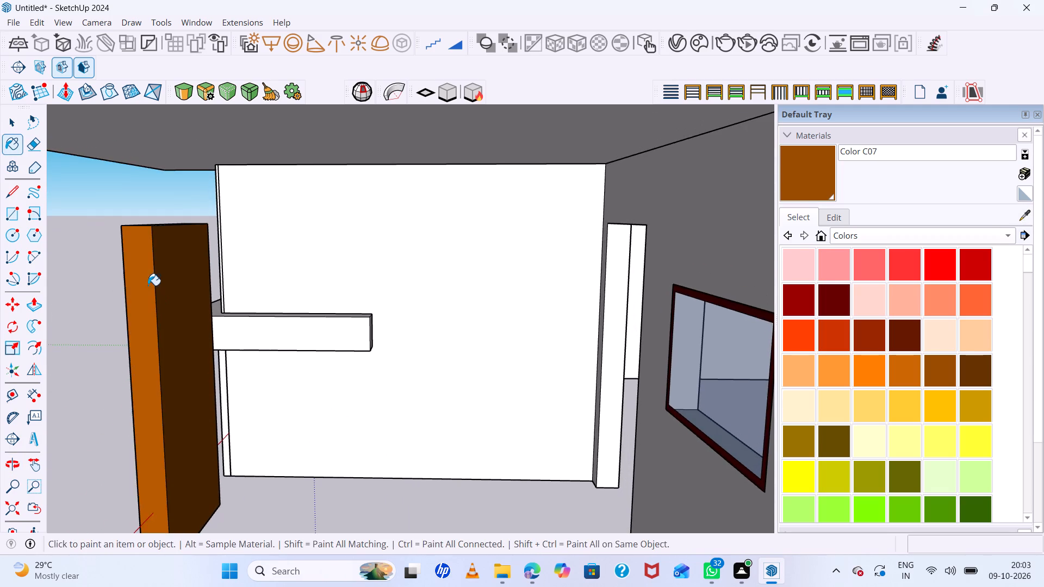
Paint the door's top edge and handle-side edge with brown Color C07.
{"action": "middle_click_drag", "start_coordinate": [159, 271], "coordinate": [197, 371]}
{"action": "scroll", "coordinate": [258, 376], "scroll_direction": "down", "scroll_amount": 14}
{"action": "scroll", "coordinate": [176, 530], "scroll_direction": "up", "scroll_amount": 7}
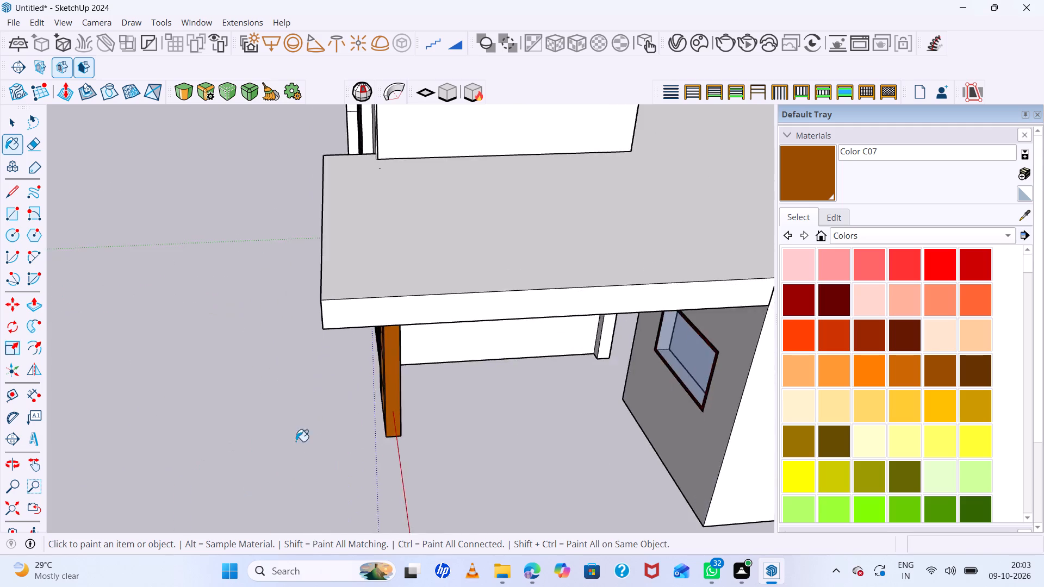
{"action": "scroll", "coordinate": [296, 441], "scroll_direction": "up", "scroll_amount": 4}
{"action": "middle_click_drag", "start_coordinate": [361, 439], "coordinate": [456, 465]}
{"action": "scroll", "coordinate": [476, 451], "scroll_direction": "down", "scroll_amount": 7}
{"action": "scroll", "coordinate": [520, 452], "scroll_direction": "up", "scroll_amount": 11}
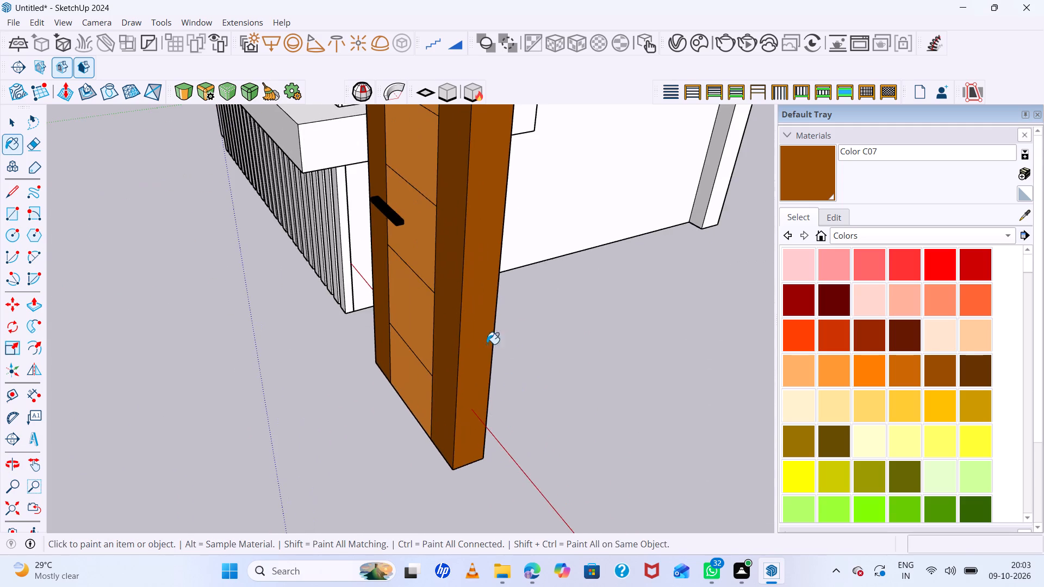
{"action": "scroll", "coordinate": [477, 336], "scroll_direction": "down", "scroll_amount": 7}
{"action": "scroll", "coordinate": [498, 288], "scroll_direction": "up", "scroll_amount": 4}
{"action": "middle_click_drag", "start_coordinate": [500, 297], "coordinate": [542, 306]}
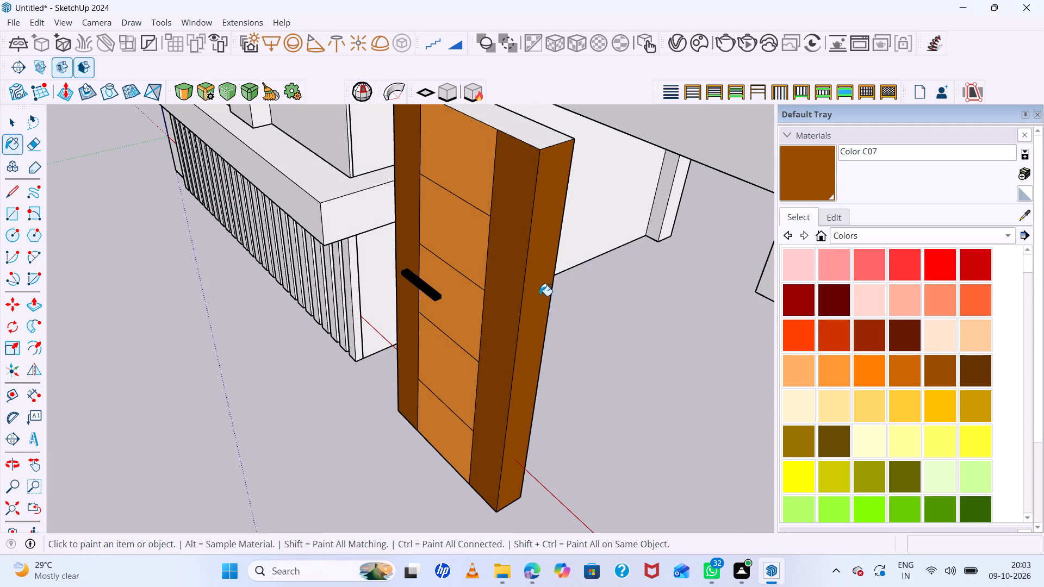
{"action": "scroll", "coordinate": [542, 196], "scroll_direction": "up", "scroll_amount": 4}
{"action": "left_click", "coordinate": [544, 120]}
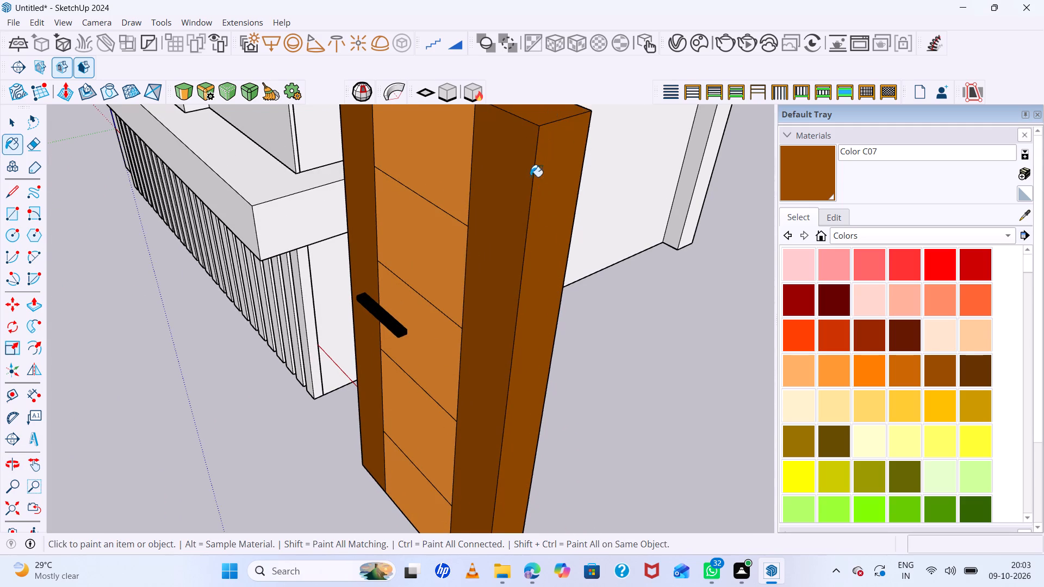
{"action": "scroll", "coordinate": [423, 373], "scroll_direction": "down", "scroll_amount": 10}
{"action": "middle_click_drag", "start_coordinate": [434, 405], "coordinate": [735, 364]}
{"action": "scroll", "coordinate": [493, 234], "scroll_direction": "up", "scroll_amount": 8}
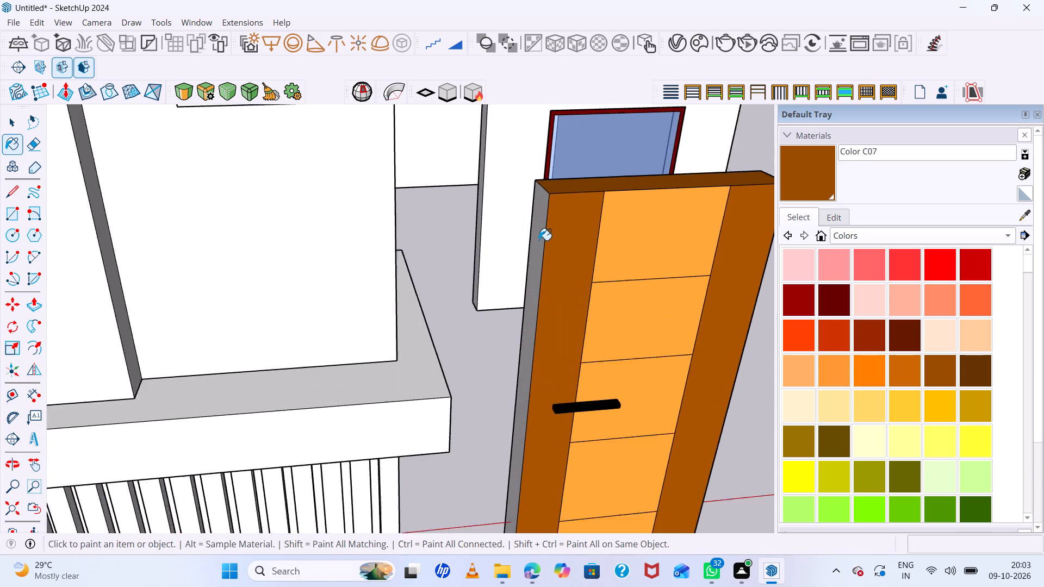
{"action": "scroll", "coordinate": [539, 240], "scroll_direction": "up", "scroll_amount": 3}
{"action": "left_click", "coordinate": [540, 239]}
{"action": "scroll", "coordinate": [465, 268], "scroll_direction": "down", "scroll_amount": 13}
{"action": "middle_click_drag", "start_coordinate": [522, 338], "coordinate": [470, 105]}
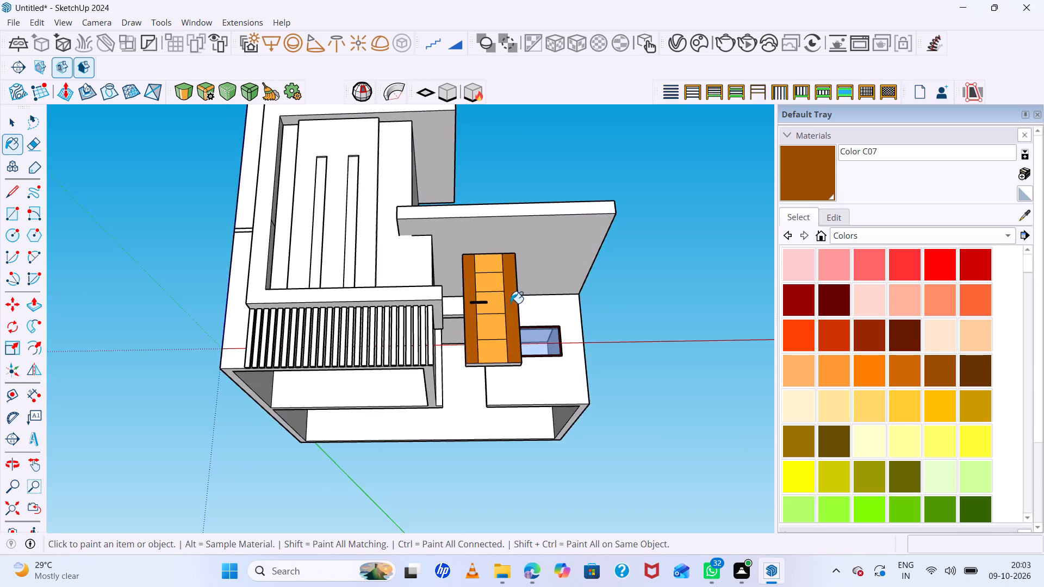
Paint the door's side opposite the handle with brown Color C07.
{"action": "scroll", "coordinate": [505, 382], "scroll_direction": "up", "scroll_amount": 11}
{"action": "left_click", "coordinate": [512, 302]}
{"action": "scroll", "coordinate": [368, 340], "scroll_direction": "down", "scroll_amount": 14}
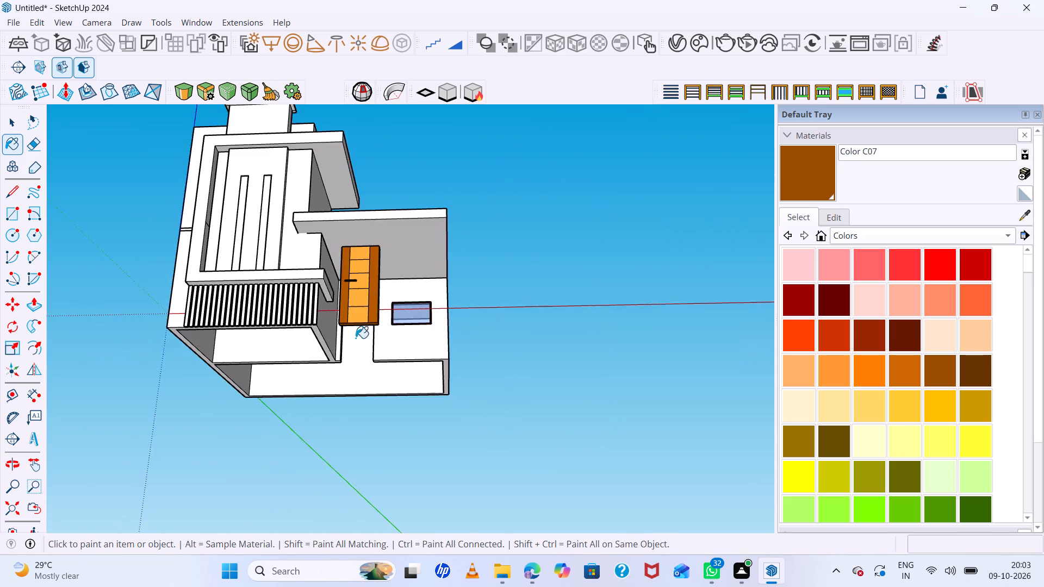
Select the complete front door, including its panels and handle, and make it a group.
{"action": "middle_click_drag", "start_coordinate": [388, 354], "coordinate": [401, 508]}
{"action": "scroll", "coordinate": [381, 338], "scroll_direction": "up", "scroll_amount": 6}
{"action": "key", "text": "space"}
{"action": "triple_click", "coordinate": [365, 303]}
{"action": "double_click", "coordinate": [365, 302]}
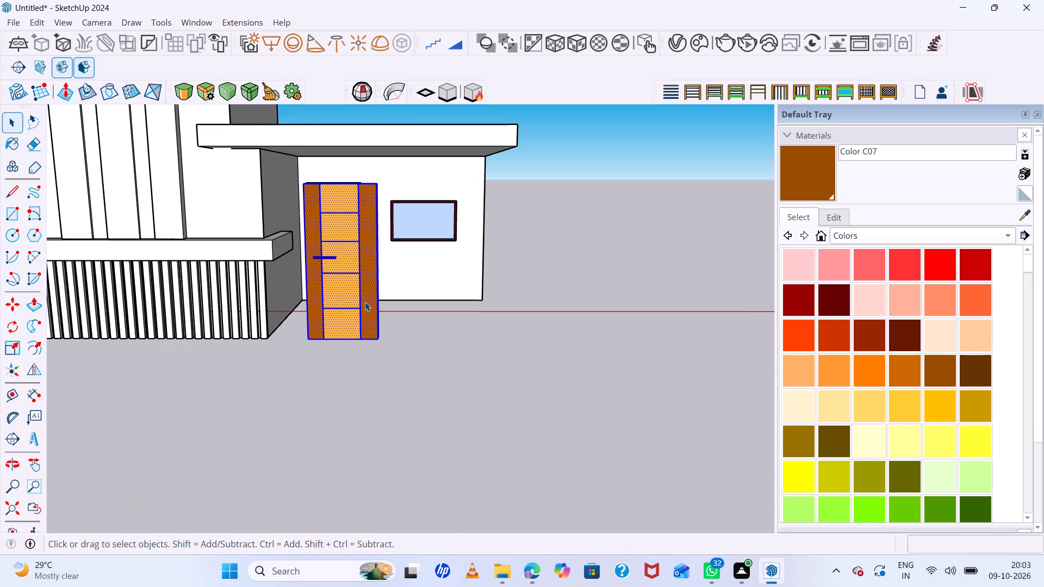
{"action": "right_click", "coordinate": [365, 302]}
{"action": "left_click", "coordinate": [405, 130]}
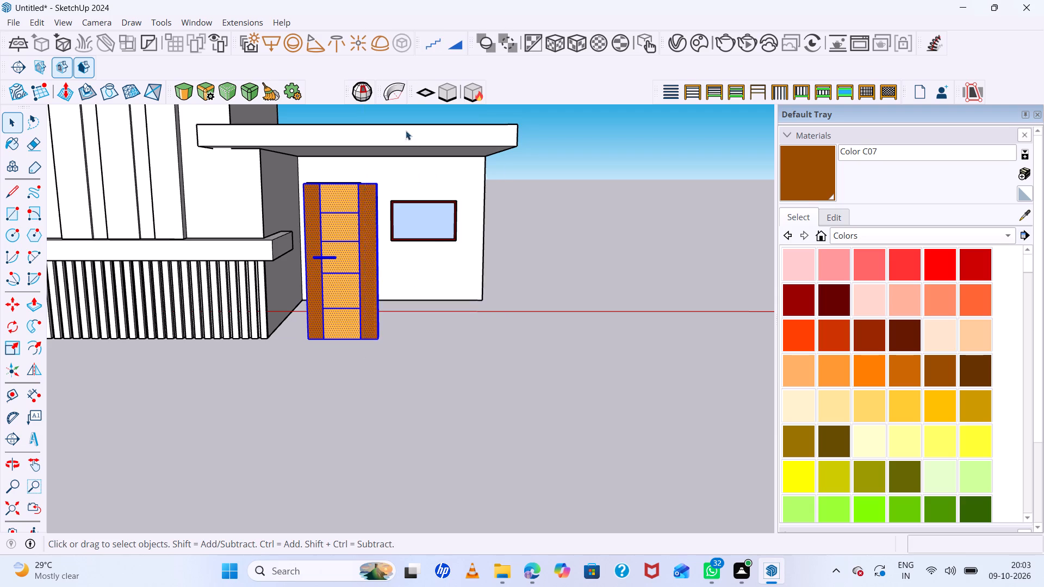
Move the door group from in front of the house into the doorway opening beside the window.
{"action": "scroll", "coordinate": [336, 305], "scroll_direction": "down", "scroll_amount": 5}
{"action": "middle_click_drag", "start_coordinate": [356, 315], "coordinate": [269, 342]}
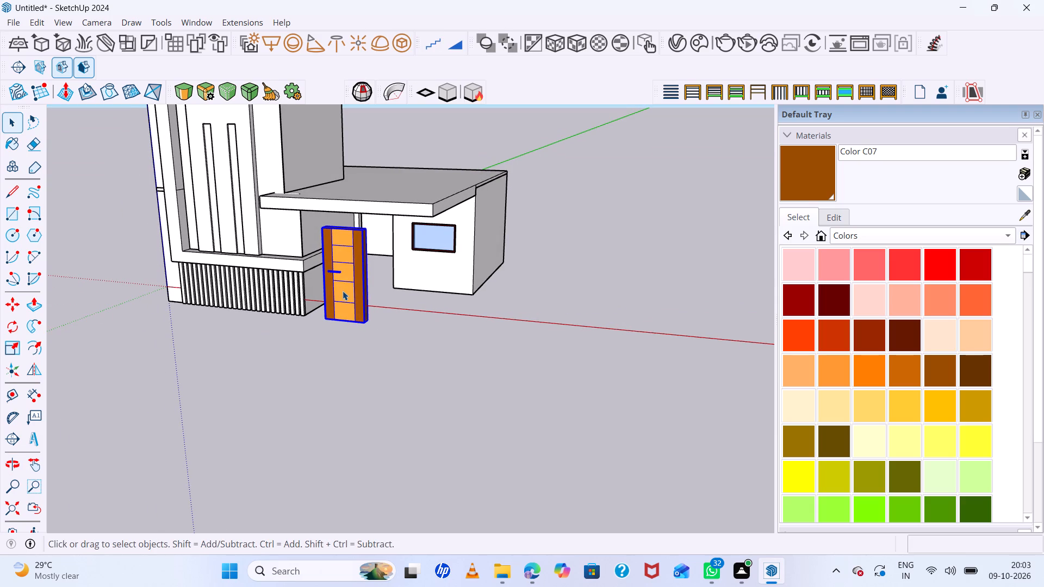
{"action": "key", "text": "m"}
{"action": "scroll", "coordinate": [316, 301], "scroll_direction": "up", "scroll_amount": 12}
{"action": "left_click", "coordinate": [322, 327]}
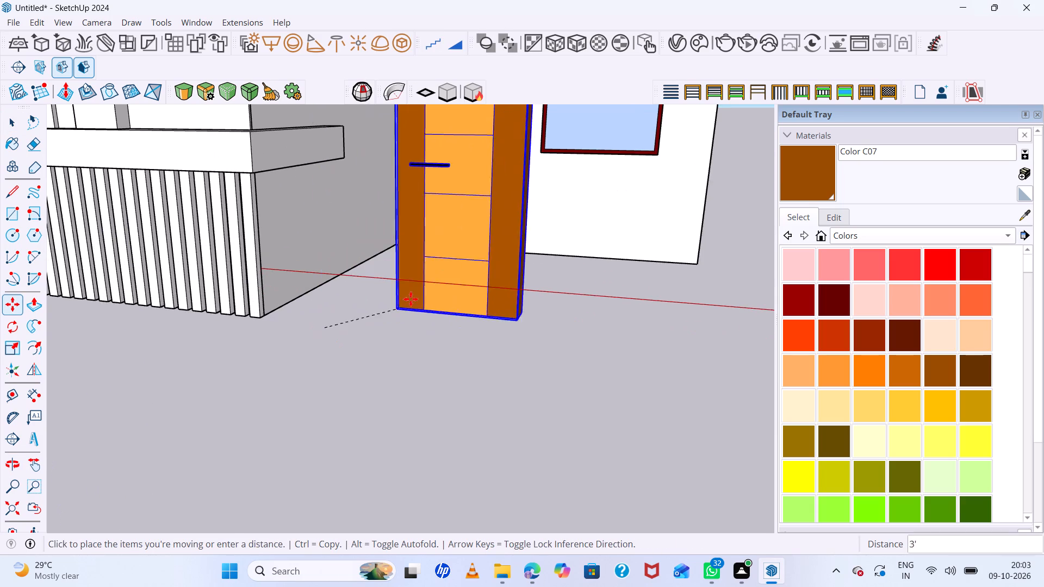
{"action": "scroll", "coordinate": [420, 277], "scroll_direction": "down", "scroll_amount": 6}
{"action": "scroll", "coordinate": [403, 243], "scroll_direction": "up", "scroll_amount": 4}
{"action": "left_click", "coordinate": [412, 254]}
{"action": "scroll", "coordinate": [377, 309], "scroll_direction": "down", "scroll_amount": 5}
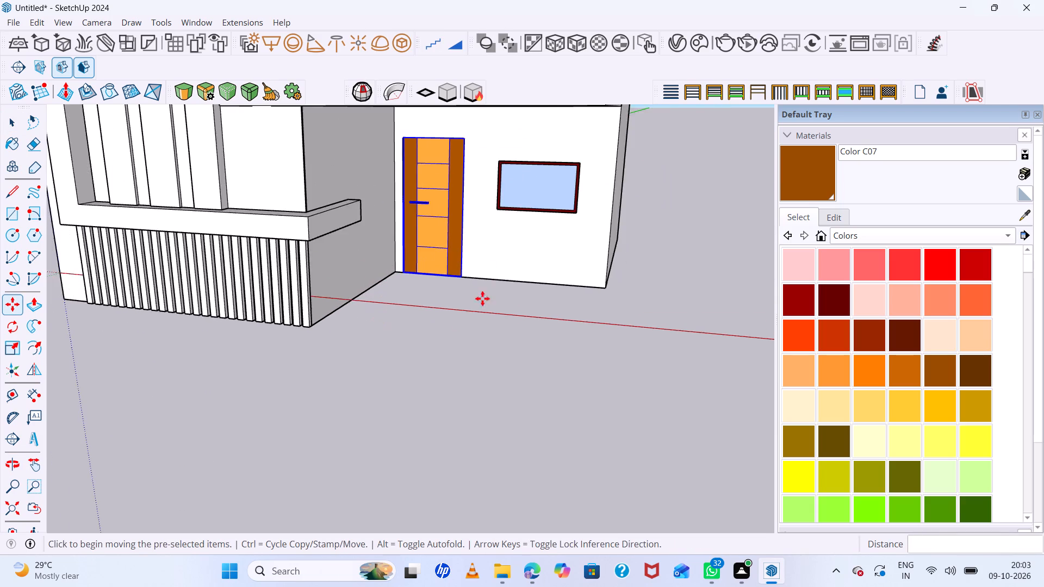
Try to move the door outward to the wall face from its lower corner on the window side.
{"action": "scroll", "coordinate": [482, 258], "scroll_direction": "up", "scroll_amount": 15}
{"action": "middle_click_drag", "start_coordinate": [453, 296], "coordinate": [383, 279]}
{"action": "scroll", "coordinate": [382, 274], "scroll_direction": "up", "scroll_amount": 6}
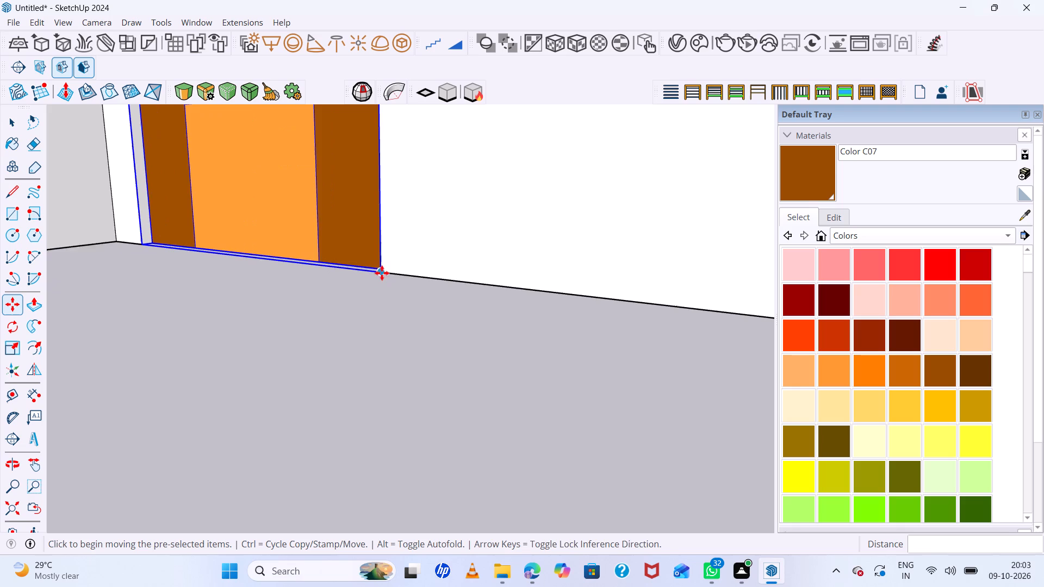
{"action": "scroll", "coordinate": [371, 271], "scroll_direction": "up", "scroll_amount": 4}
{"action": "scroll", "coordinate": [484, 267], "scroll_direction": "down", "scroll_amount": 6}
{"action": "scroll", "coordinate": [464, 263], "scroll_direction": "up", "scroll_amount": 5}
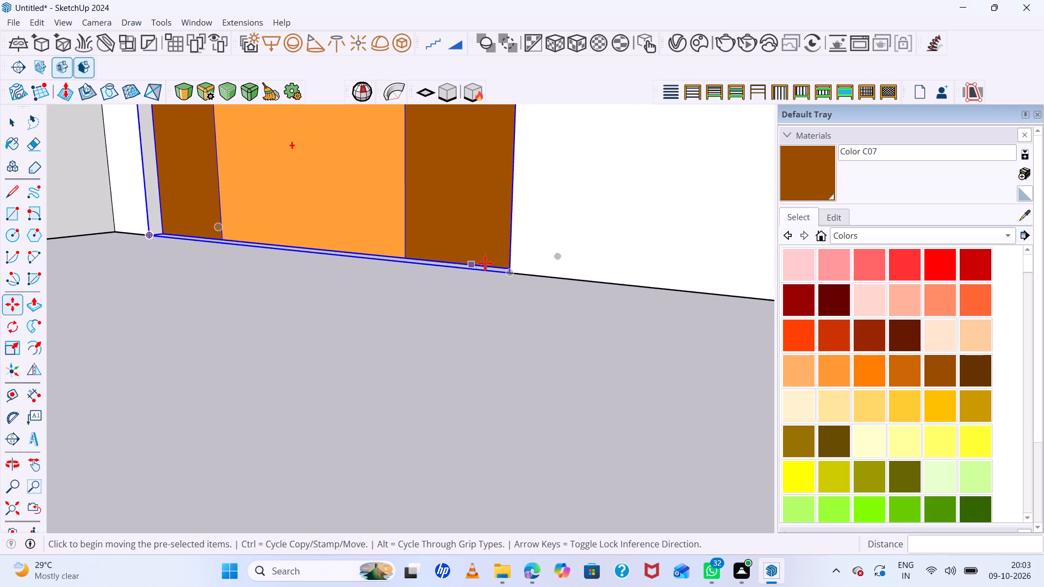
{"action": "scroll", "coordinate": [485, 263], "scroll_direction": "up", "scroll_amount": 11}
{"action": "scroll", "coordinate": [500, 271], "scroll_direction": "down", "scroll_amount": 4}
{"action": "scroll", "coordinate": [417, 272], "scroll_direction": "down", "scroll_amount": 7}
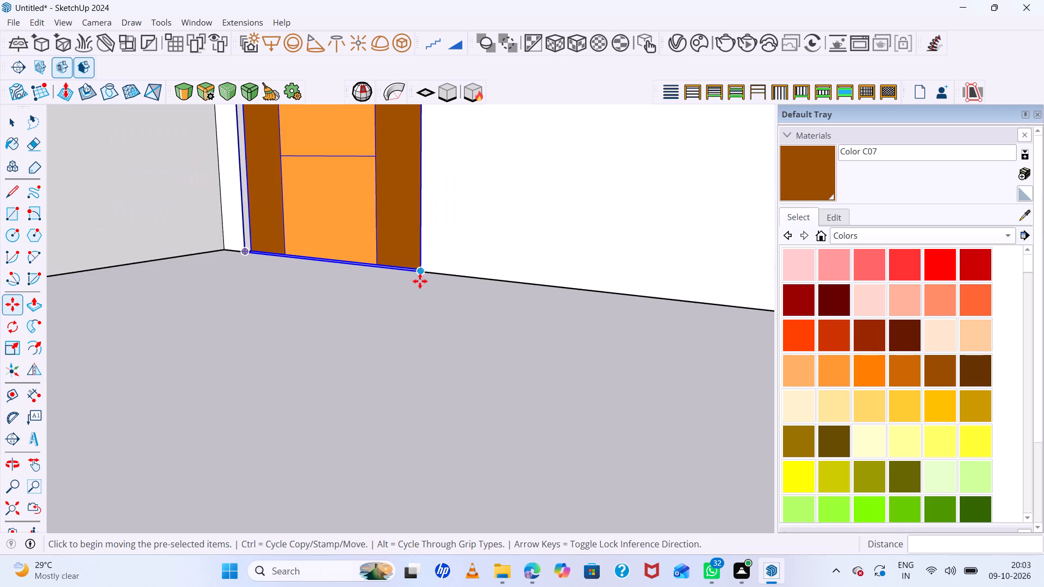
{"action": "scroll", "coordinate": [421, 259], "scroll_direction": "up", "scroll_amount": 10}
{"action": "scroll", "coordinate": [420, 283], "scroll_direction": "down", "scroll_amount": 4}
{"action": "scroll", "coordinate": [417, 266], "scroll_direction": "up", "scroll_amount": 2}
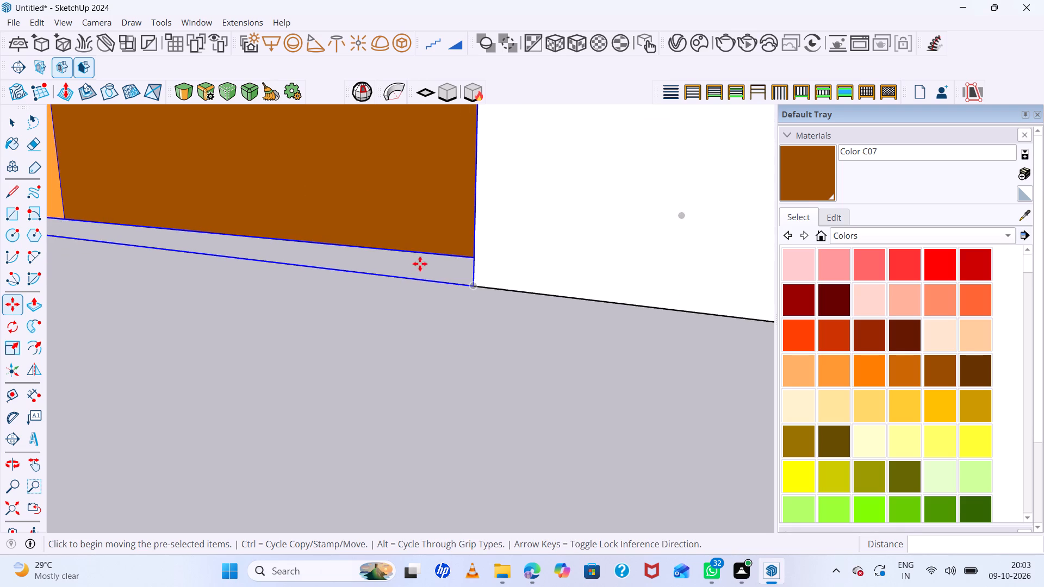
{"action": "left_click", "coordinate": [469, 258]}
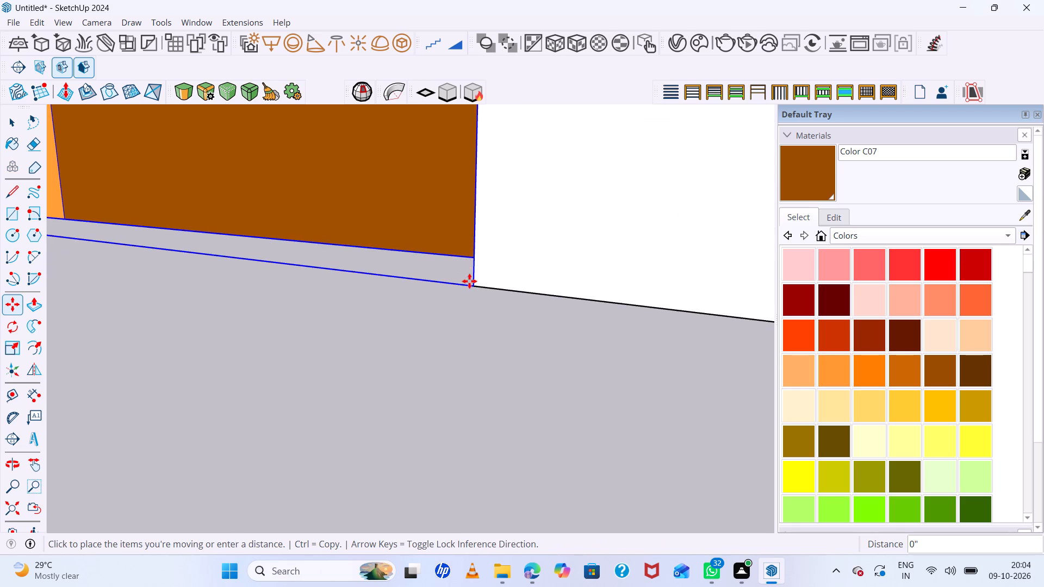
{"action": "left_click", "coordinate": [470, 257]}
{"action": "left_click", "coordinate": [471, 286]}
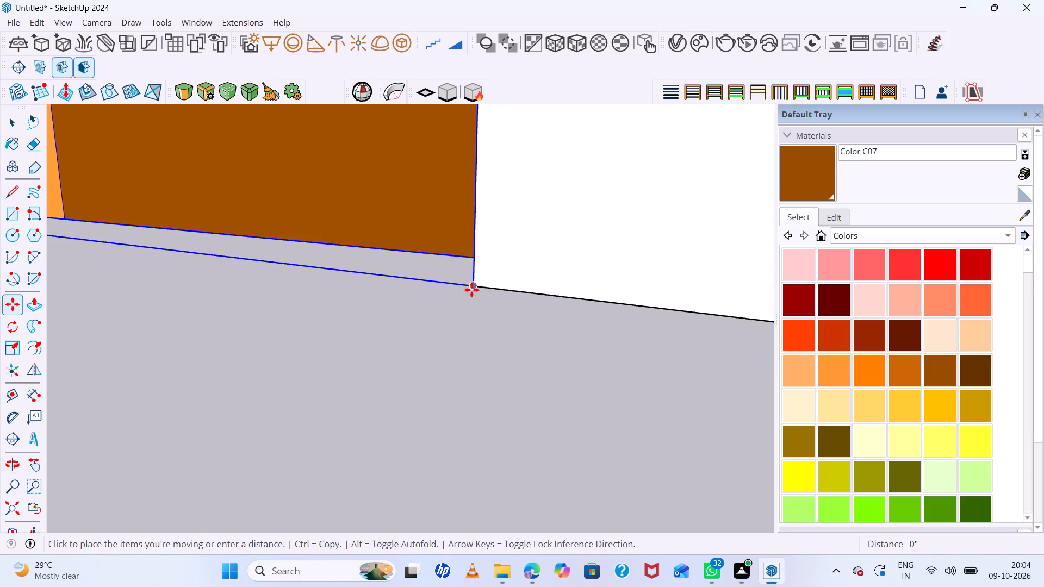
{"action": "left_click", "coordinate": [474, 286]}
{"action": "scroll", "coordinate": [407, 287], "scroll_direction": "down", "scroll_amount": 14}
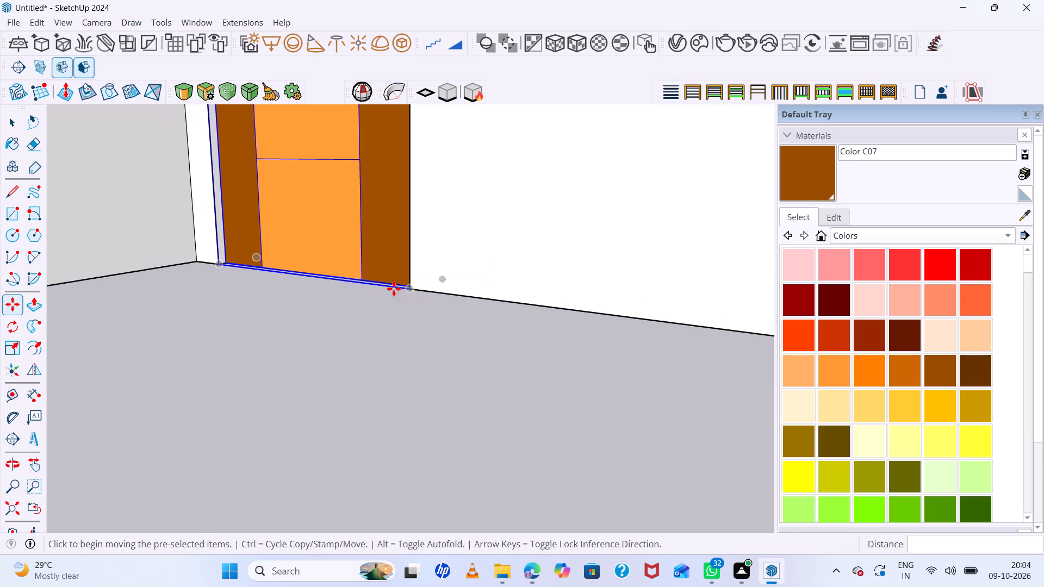
Move the door 2" outward from its lower handle-side corner, aligning its front with the wall face.
{"action": "key", "text": "space"}
{"action": "left_click", "coordinate": [365, 232]}
{"action": "key", "text": "m"}
{"action": "scroll", "coordinate": [248, 264], "scroll_direction": "up", "scroll_amount": 7}
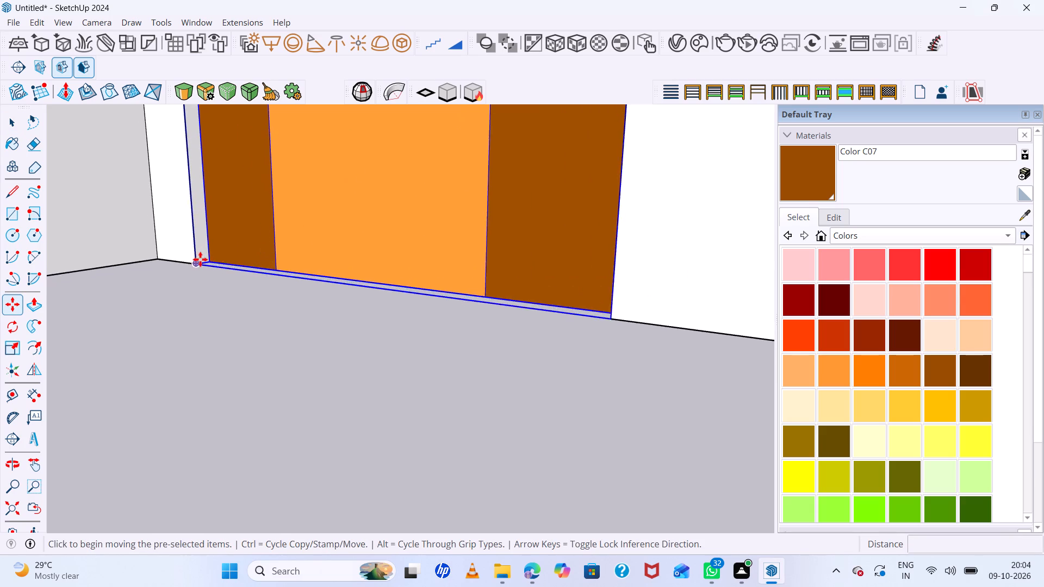
{"action": "scroll", "coordinate": [200, 259], "scroll_direction": "up", "scroll_amount": 3}
{"action": "left_click", "coordinate": [217, 261]}
{"action": "left_click", "coordinate": [200, 266]}
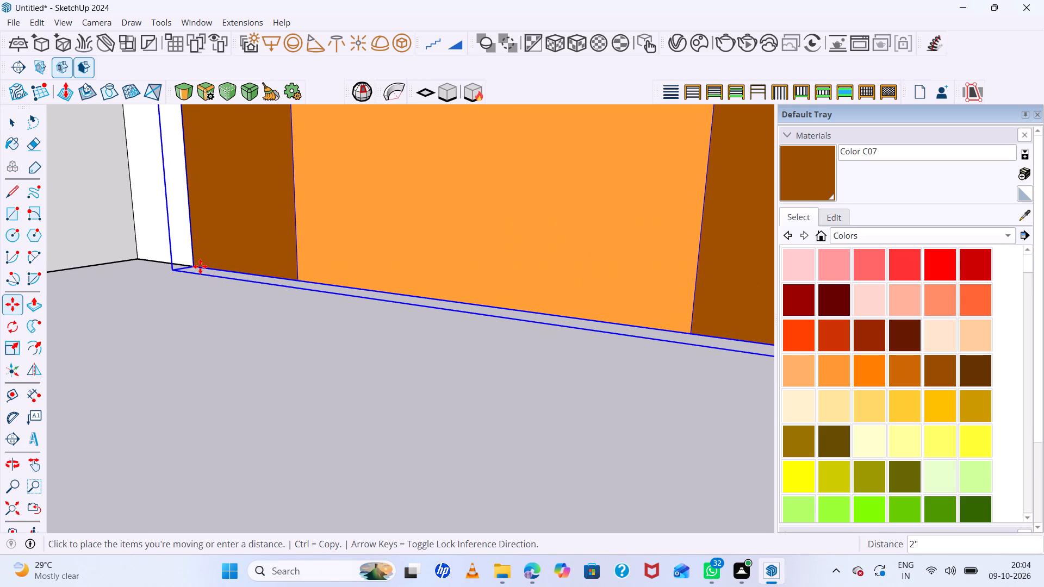
Check how the door sits in its opening and examine the front of the house from several angles.
{"action": "scroll", "coordinate": [177, 291], "scroll_direction": "down", "scroll_amount": 6}
{"action": "middle_click_drag", "start_coordinate": [413, 377], "coordinate": [415, 407]}
{"action": "middle_click_drag", "start_coordinate": [407, 407], "coordinate": [400, 407]}
{"action": "scroll", "coordinate": [451, 404], "scroll_direction": "up", "scroll_amount": 6}
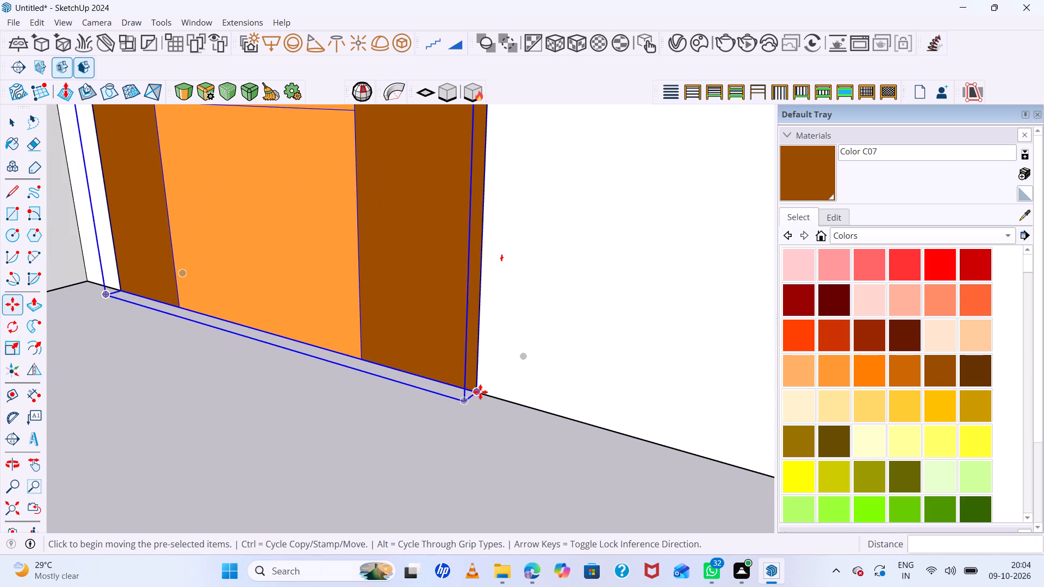
{"action": "scroll", "coordinate": [231, 330], "scroll_direction": "down", "scroll_amount": 20}
{"action": "scroll", "coordinate": [231, 330], "scroll_direction": "down", "scroll_amount": 14}
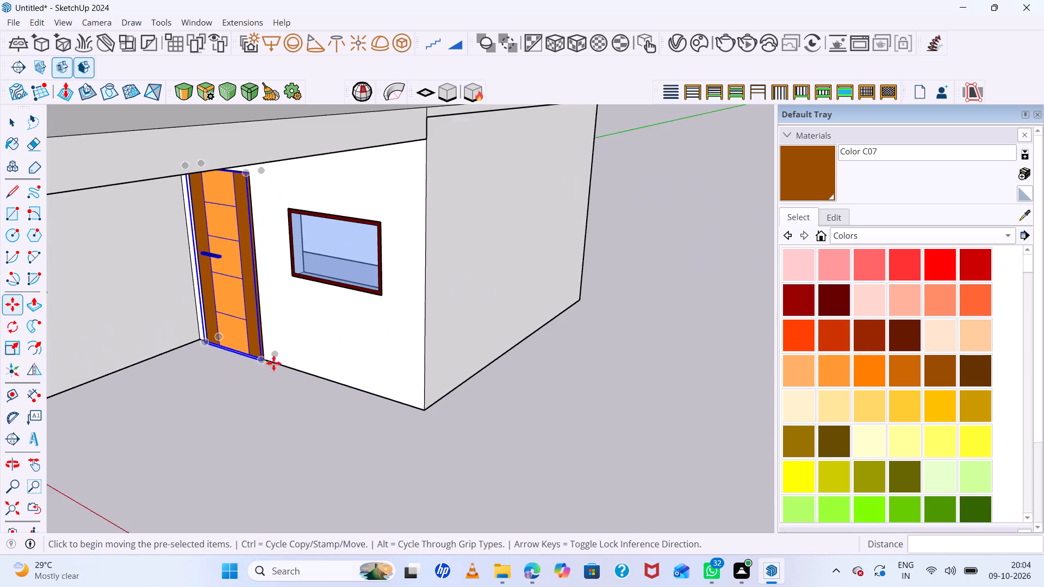
{"action": "scroll", "coordinate": [384, 353], "scroll_direction": "up", "scroll_amount": 5}
{"action": "scroll", "coordinate": [352, 334], "scroll_direction": "down", "scroll_amount": 4}
{"action": "middle_click_drag", "start_coordinate": [350, 348], "coordinate": [402, 261]}
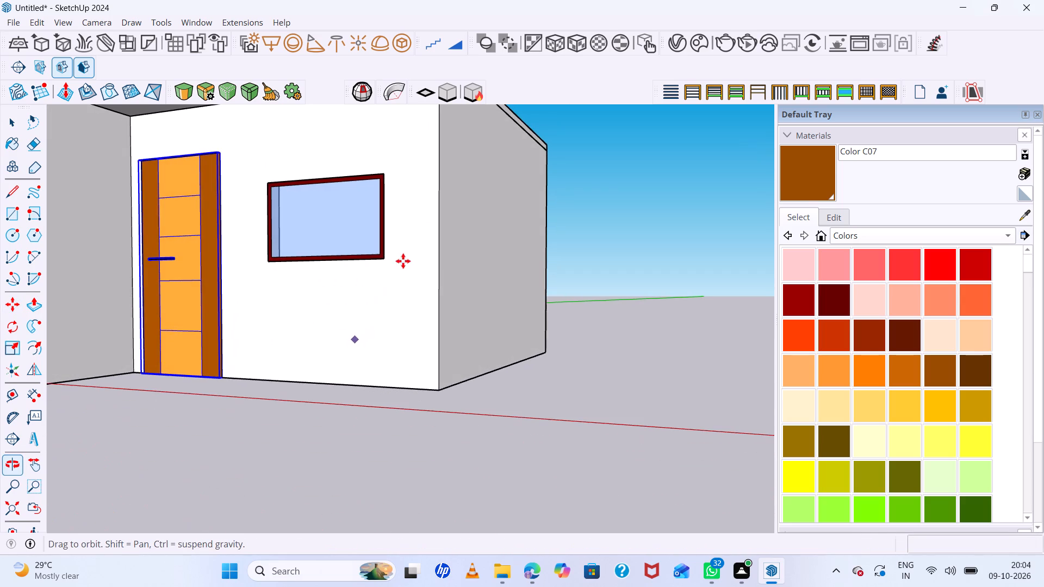
{"action": "key", "text": "space"}
{"action": "left_click", "coordinate": [633, 322]}
{"action": "scroll", "coordinate": [427, 373], "scroll_direction": "down", "scroll_amount": 13}
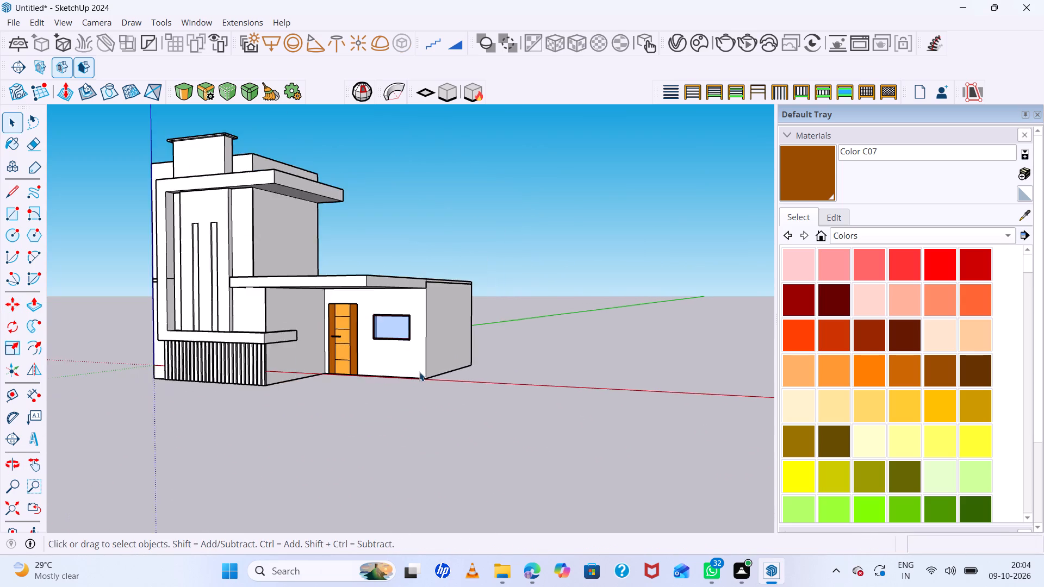
{"action": "middle_click_drag", "start_coordinate": [439, 386], "coordinate": [552, 414]}
{"action": "middle_click_drag", "start_coordinate": [552, 413], "coordinate": [552, 404]}
{"action": "scroll", "coordinate": [307, 226], "scroll_direction": "up", "scroll_amount": 5}
{"action": "scroll", "coordinate": [454, 320], "scroll_direction": "up", "scroll_amount": 1}
{"action": "middle_click_drag", "start_coordinate": [454, 314], "coordinate": [439, 242]}
{"action": "scroll", "coordinate": [439, 242], "scroll_direction": "up", "scroll_amount": 1}
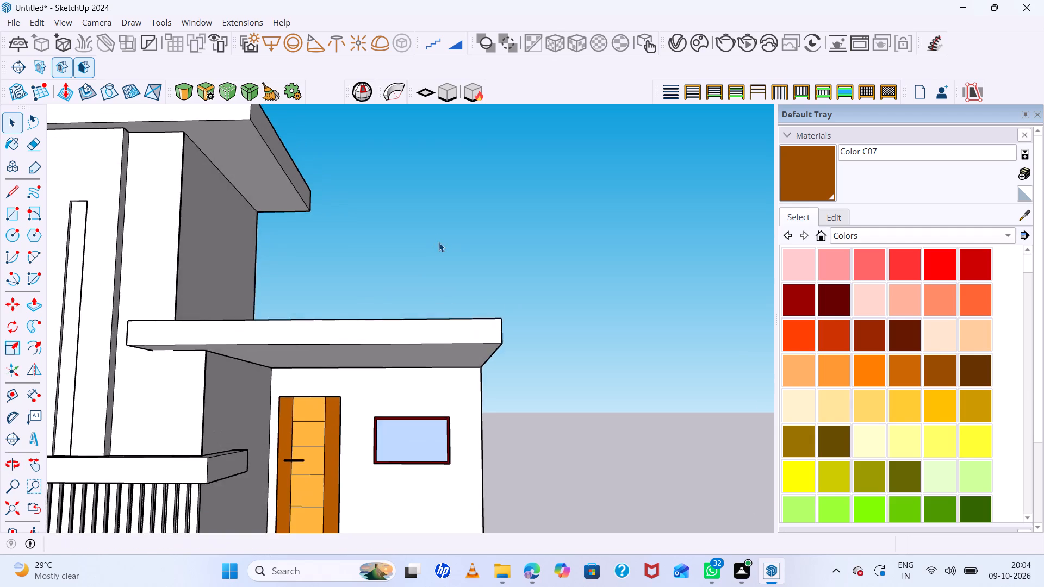
{"action": "scroll", "coordinate": [439, 248], "scroll_direction": "down", "scroll_amount": 13}
{"action": "scroll", "coordinate": [286, 185], "scroll_direction": "up", "scroll_amount": 6}
{"action": "middle_click_drag", "start_coordinate": [320, 214], "coordinate": [322, 359]}
{"action": "middle_click", "coordinate": [322, 359]}
{"action": "middle_click_drag", "start_coordinate": [322, 358], "coordinate": [322, 352]}
{"action": "middle_click_drag", "start_coordinate": [322, 351], "coordinate": [321, 305]}
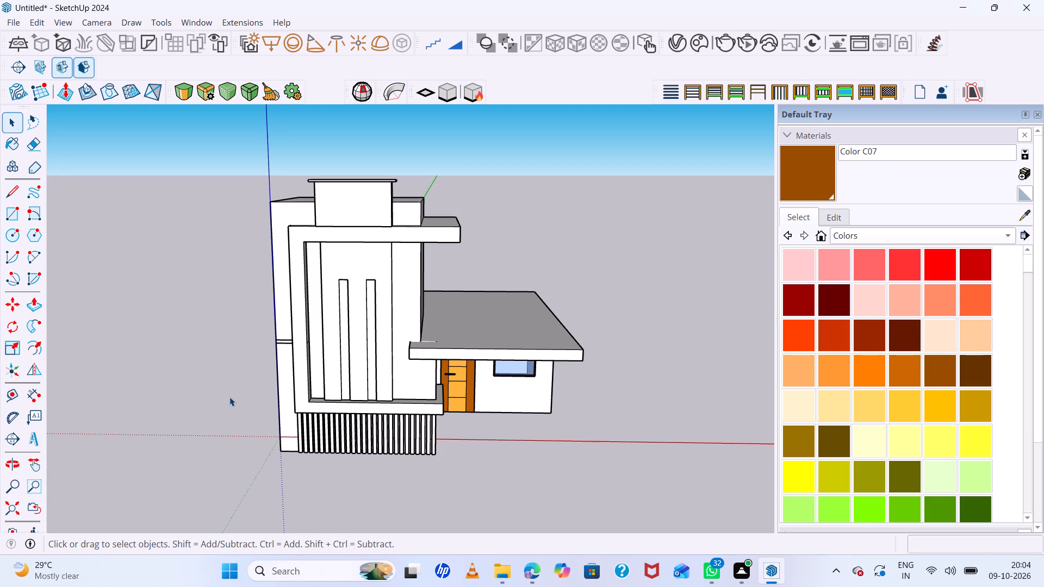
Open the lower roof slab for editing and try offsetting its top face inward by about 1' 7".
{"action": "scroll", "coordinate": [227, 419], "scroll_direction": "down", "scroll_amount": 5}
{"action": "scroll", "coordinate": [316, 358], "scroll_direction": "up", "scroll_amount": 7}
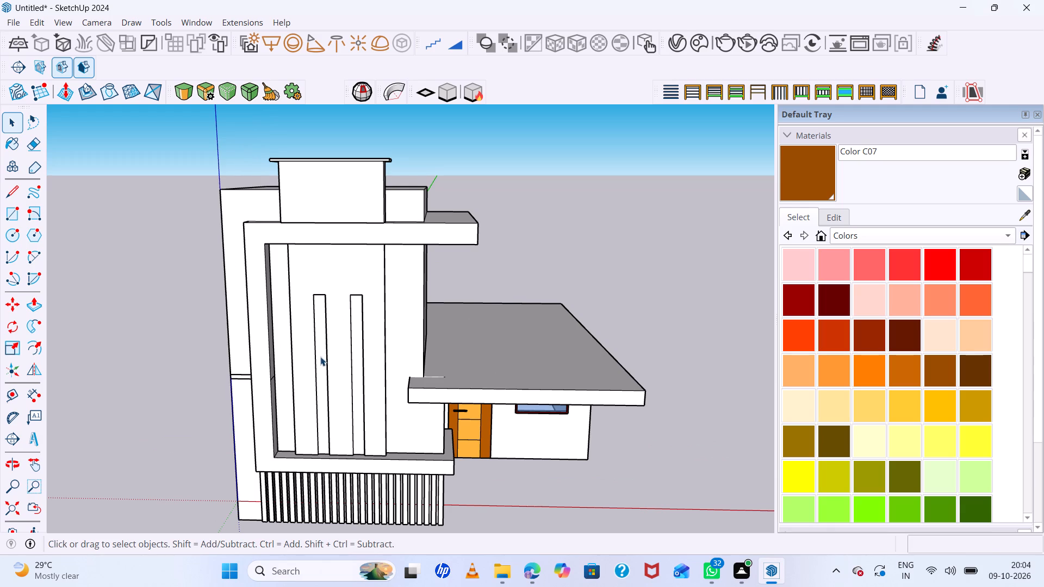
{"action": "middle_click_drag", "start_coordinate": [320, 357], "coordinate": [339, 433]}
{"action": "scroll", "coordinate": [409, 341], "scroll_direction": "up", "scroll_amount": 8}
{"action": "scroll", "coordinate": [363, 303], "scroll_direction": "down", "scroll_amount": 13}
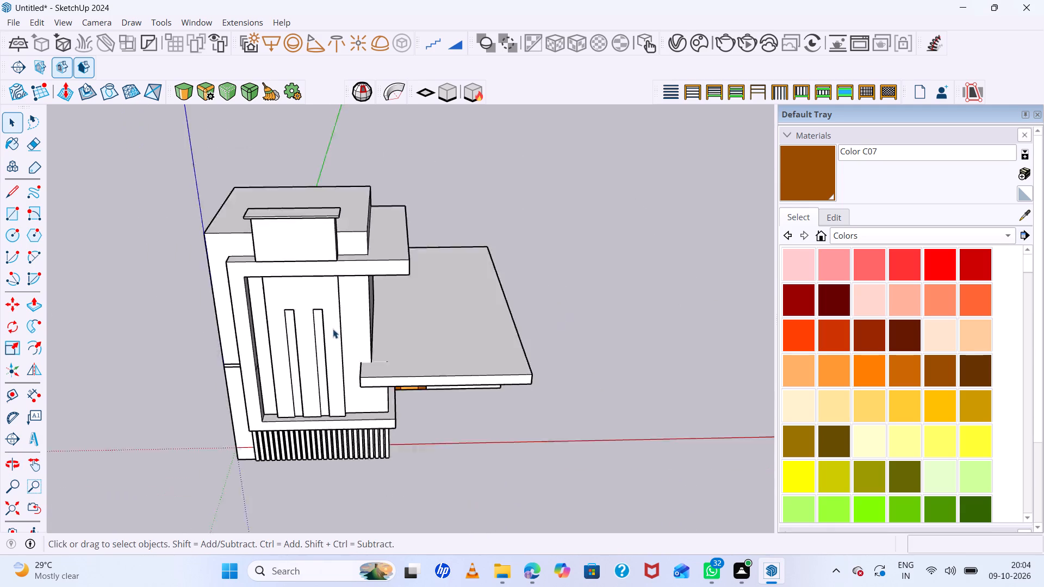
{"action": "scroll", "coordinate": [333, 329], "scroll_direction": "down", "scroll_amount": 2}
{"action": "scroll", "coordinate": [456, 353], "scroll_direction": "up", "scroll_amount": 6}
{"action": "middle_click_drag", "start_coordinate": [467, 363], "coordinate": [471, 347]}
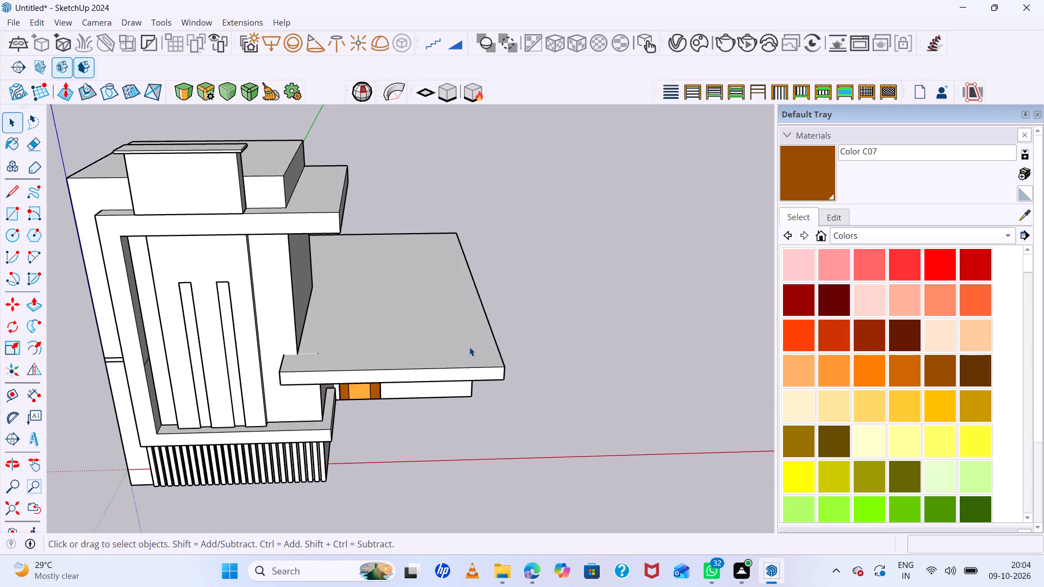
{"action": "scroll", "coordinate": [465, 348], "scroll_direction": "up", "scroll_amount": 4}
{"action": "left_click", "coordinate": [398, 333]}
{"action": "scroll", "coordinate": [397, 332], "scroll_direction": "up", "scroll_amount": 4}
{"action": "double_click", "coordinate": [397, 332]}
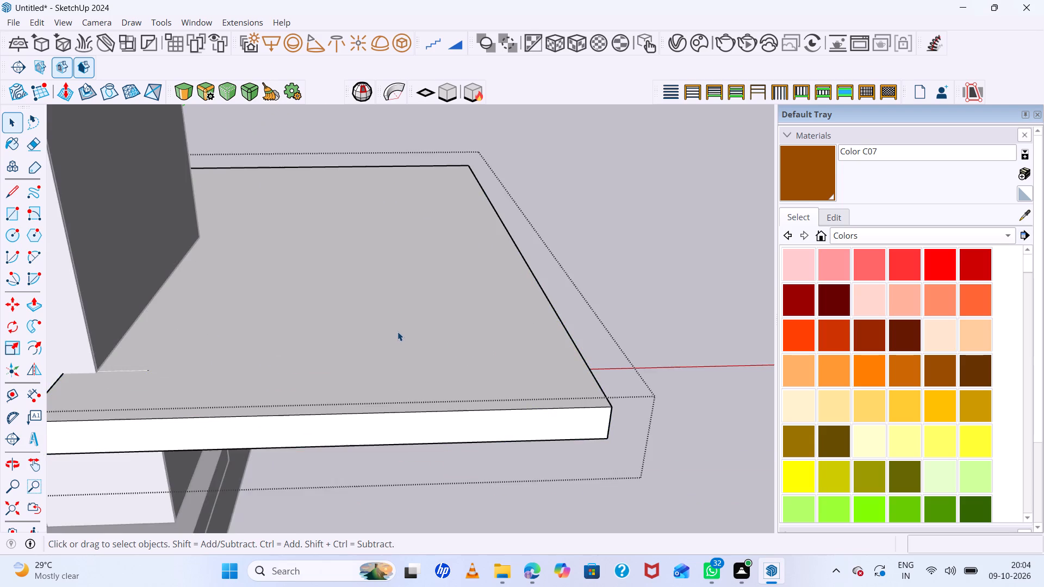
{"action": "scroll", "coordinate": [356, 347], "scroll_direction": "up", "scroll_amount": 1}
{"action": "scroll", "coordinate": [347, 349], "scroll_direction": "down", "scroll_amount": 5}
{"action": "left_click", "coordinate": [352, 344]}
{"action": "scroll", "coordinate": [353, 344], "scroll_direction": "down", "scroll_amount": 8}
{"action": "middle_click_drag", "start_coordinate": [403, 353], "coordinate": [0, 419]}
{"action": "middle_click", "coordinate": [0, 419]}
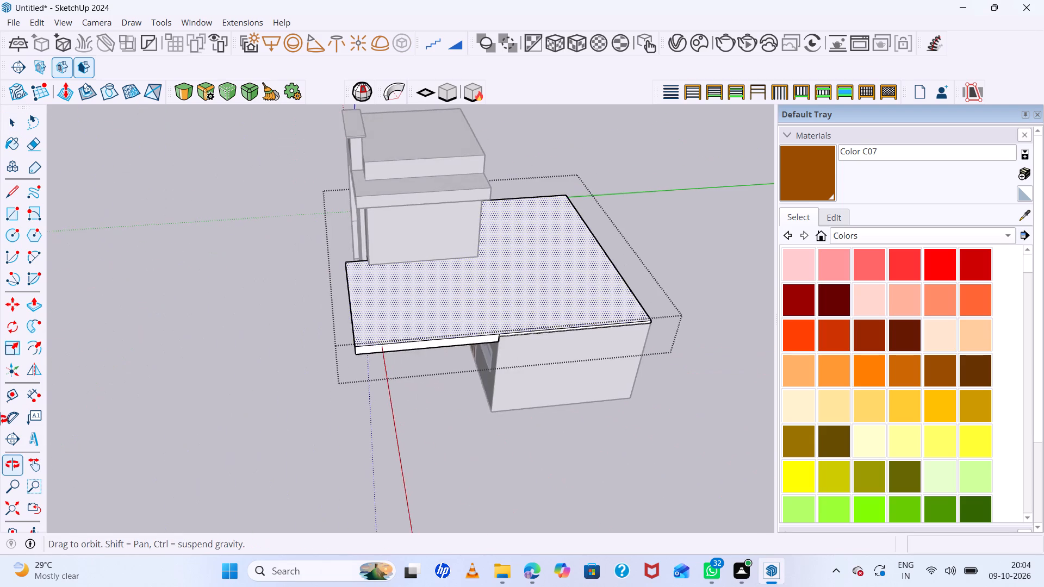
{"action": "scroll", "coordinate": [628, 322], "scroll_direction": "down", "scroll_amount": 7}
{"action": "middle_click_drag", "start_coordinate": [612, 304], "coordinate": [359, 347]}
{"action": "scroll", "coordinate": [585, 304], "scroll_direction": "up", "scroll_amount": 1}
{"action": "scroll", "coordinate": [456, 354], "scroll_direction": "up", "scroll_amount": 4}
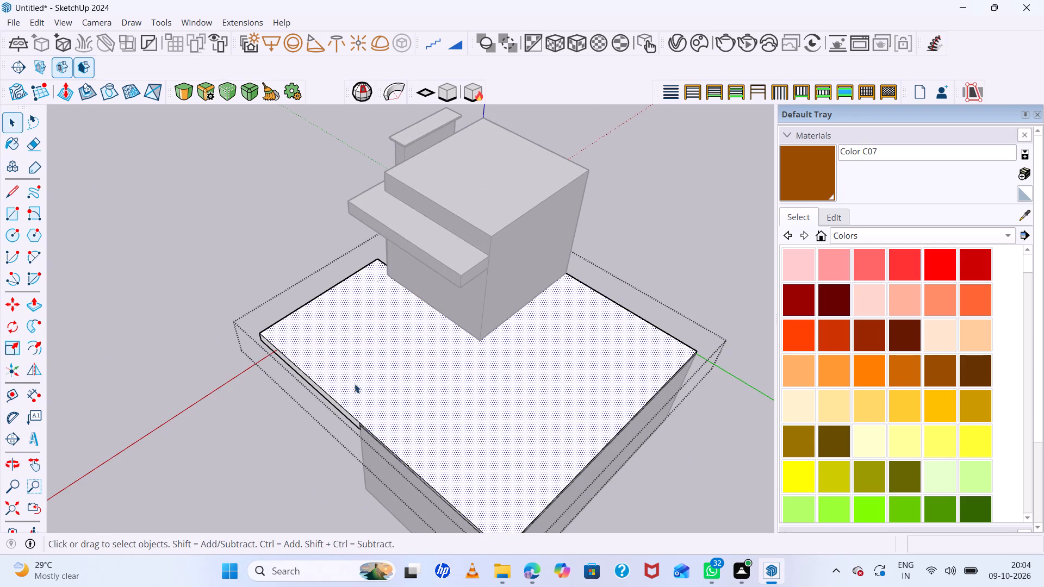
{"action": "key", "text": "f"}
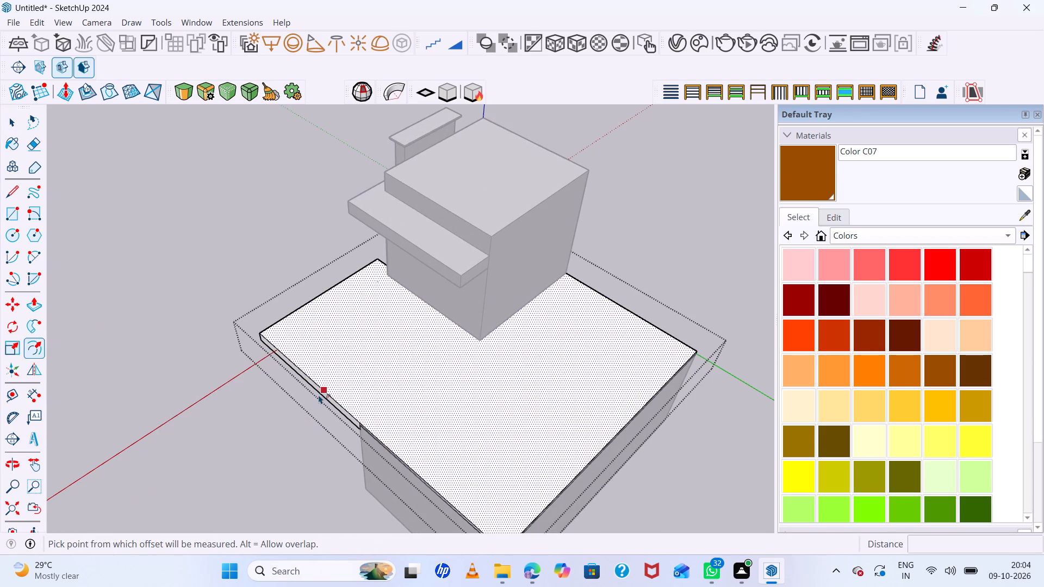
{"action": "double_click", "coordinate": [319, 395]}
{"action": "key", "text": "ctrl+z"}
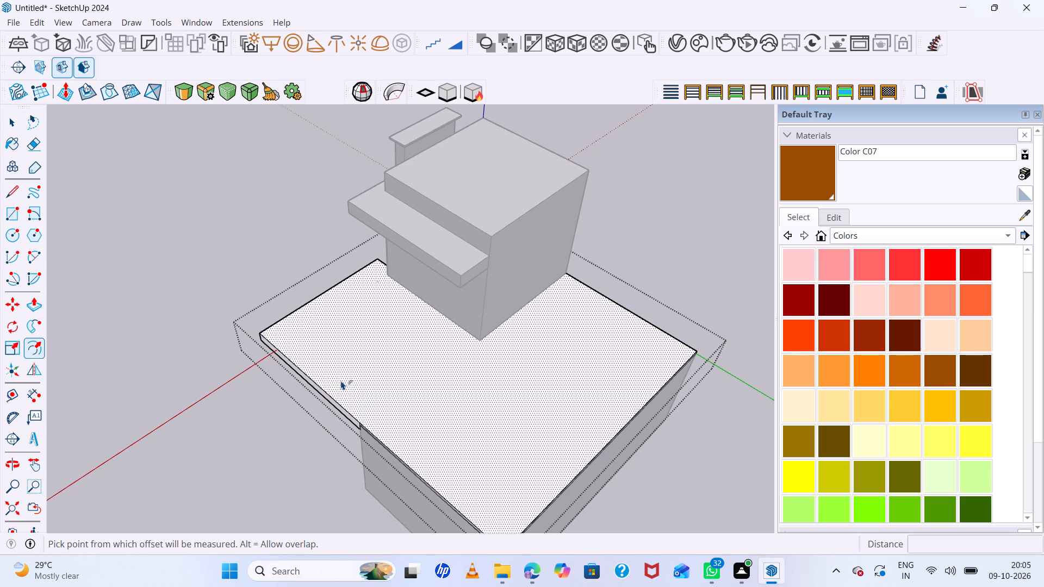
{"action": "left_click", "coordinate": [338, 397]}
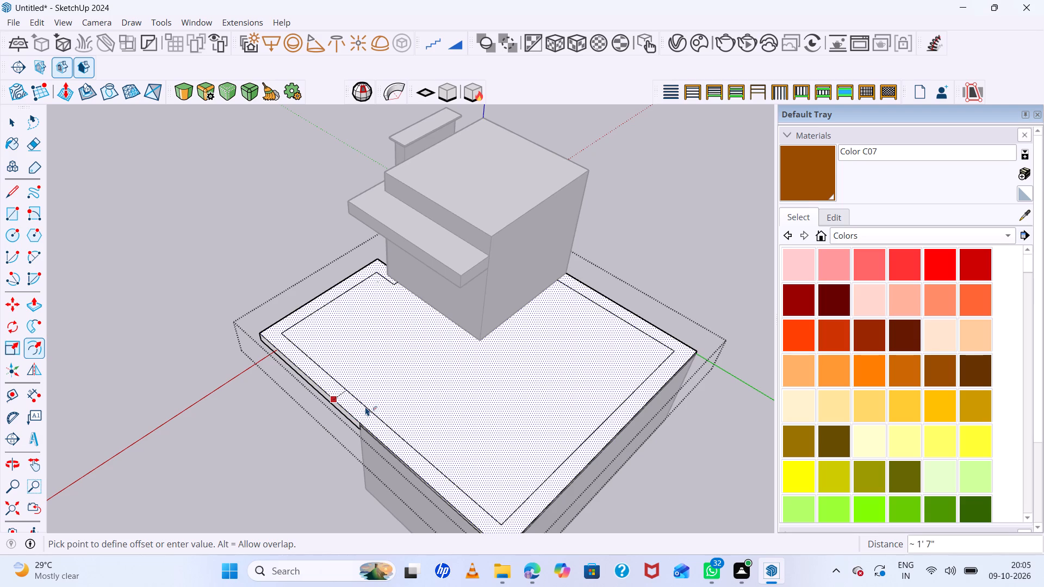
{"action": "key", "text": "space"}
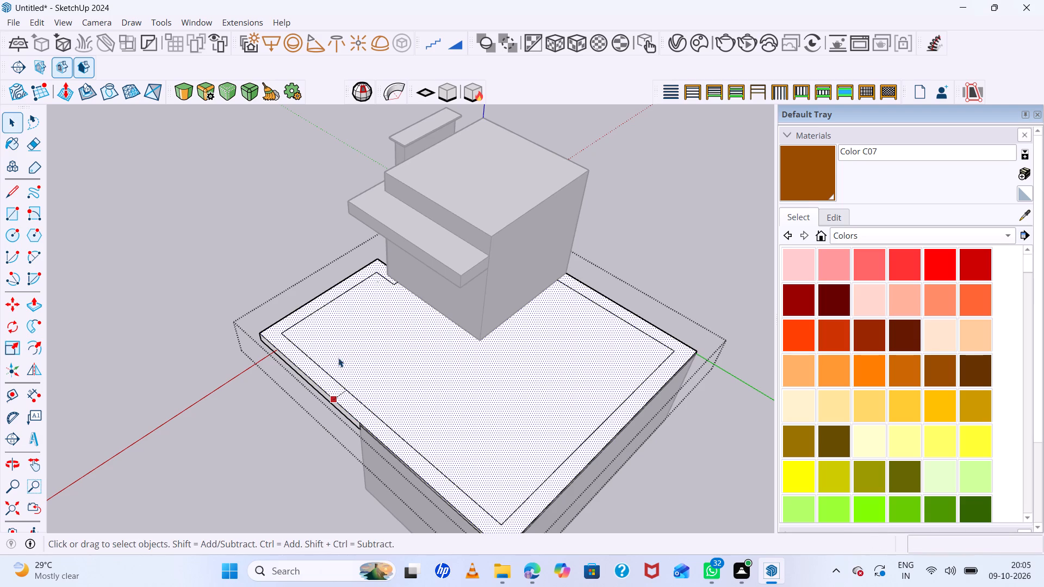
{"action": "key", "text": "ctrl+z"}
Draw a nearly square rectangle, slightly over 10' per side, on the lower roof from its outer front corner.
{"action": "scroll", "coordinate": [303, 373], "scroll_direction": "up", "scroll_amount": 6}
{"action": "scroll", "coordinate": [308, 340], "scroll_direction": "down", "scroll_amount": 8}
{"action": "middle_click_drag", "start_coordinate": [411, 365], "coordinate": [388, 370]}
{"action": "scroll", "coordinate": [387, 370], "scroll_direction": "up", "scroll_amount": 1}
{"action": "scroll", "coordinate": [352, 364], "scroll_direction": "down", "scroll_amount": 7}
{"action": "scroll", "coordinate": [340, 358], "scroll_direction": "up", "scroll_amount": 7}
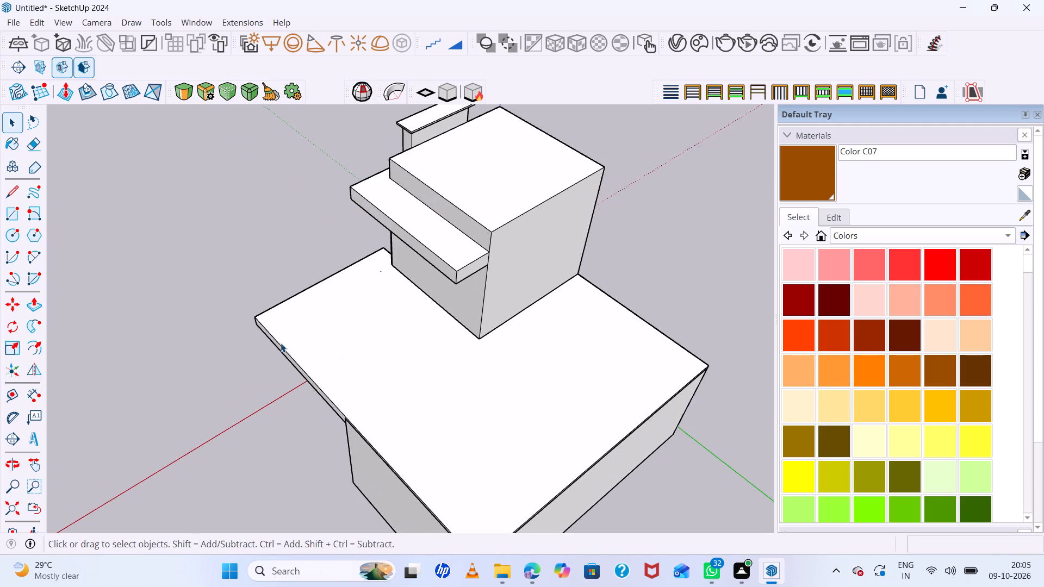
{"action": "middle_click_drag", "start_coordinate": [376, 342], "coordinate": [266, 380]}
{"action": "middle_click", "coordinate": [265, 381]}
{"action": "scroll", "coordinate": [285, 315], "scroll_direction": "up", "scroll_amount": 1}
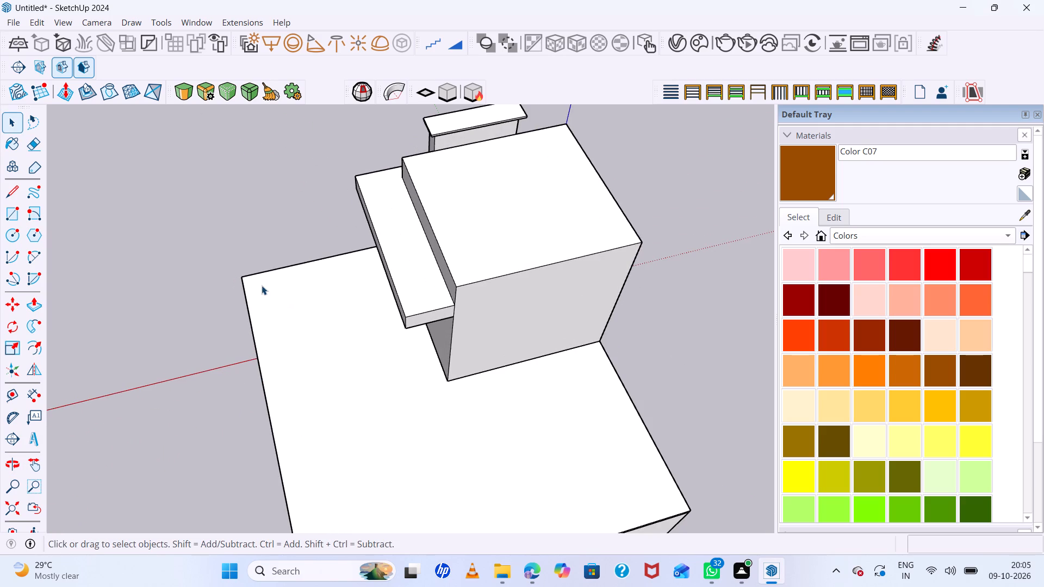
{"action": "key", "text": "r"}
{"action": "left_click", "coordinate": [245, 278]}
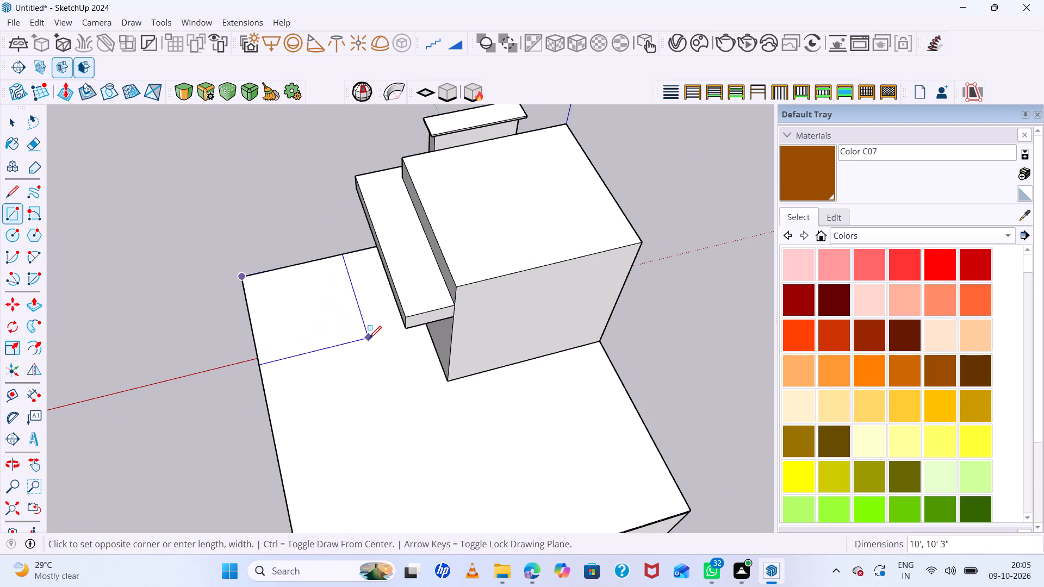
{"action": "left_click", "coordinate": [379, 341]}
Offset the rectangle at the lower roof's outer front corner inward by about 2' 8".
{"action": "key", "text": "space"}
{"action": "left_click", "coordinate": [286, 316]}
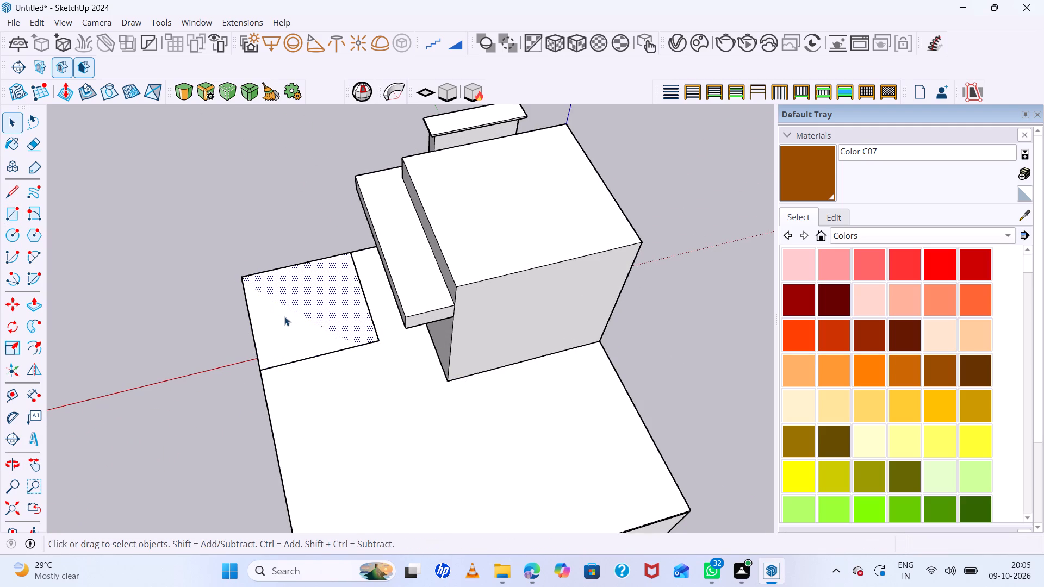
{"action": "key", "text": "f"}
{"action": "left_click", "coordinate": [262, 318]}
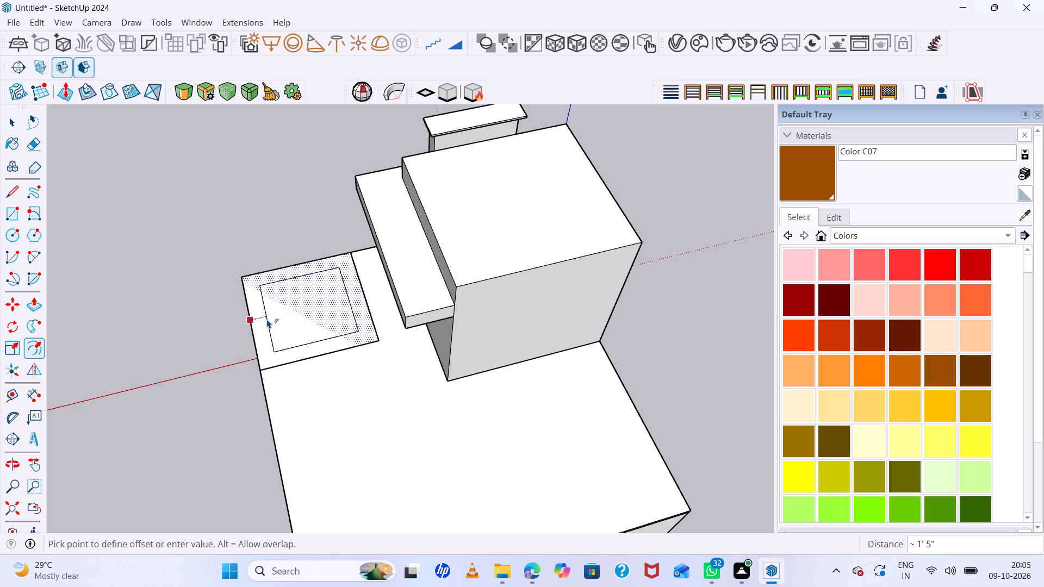
{"action": "left_click", "coordinate": [281, 323]}
{"action": "key", "text": "space"}
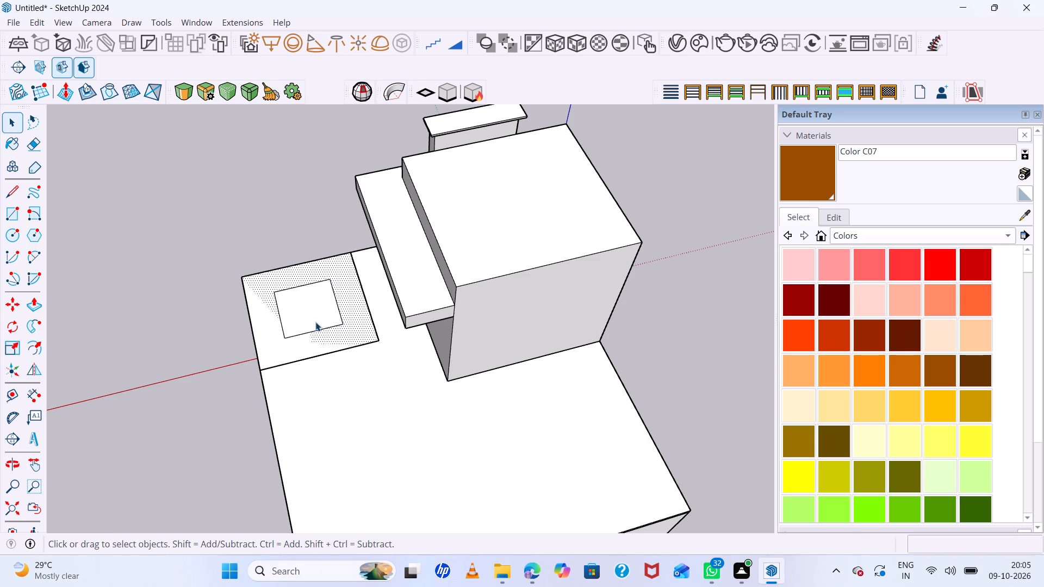
Draw two lines about 2' 8" long from opposite corners of the inner rectangle to the outer rectangle's inward edges.
{"action": "scroll", "coordinate": [332, 322], "scroll_direction": "up", "scroll_amount": 8}
{"action": "scroll", "coordinate": [348, 322], "scroll_direction": "down", "scroll_amount": 5}
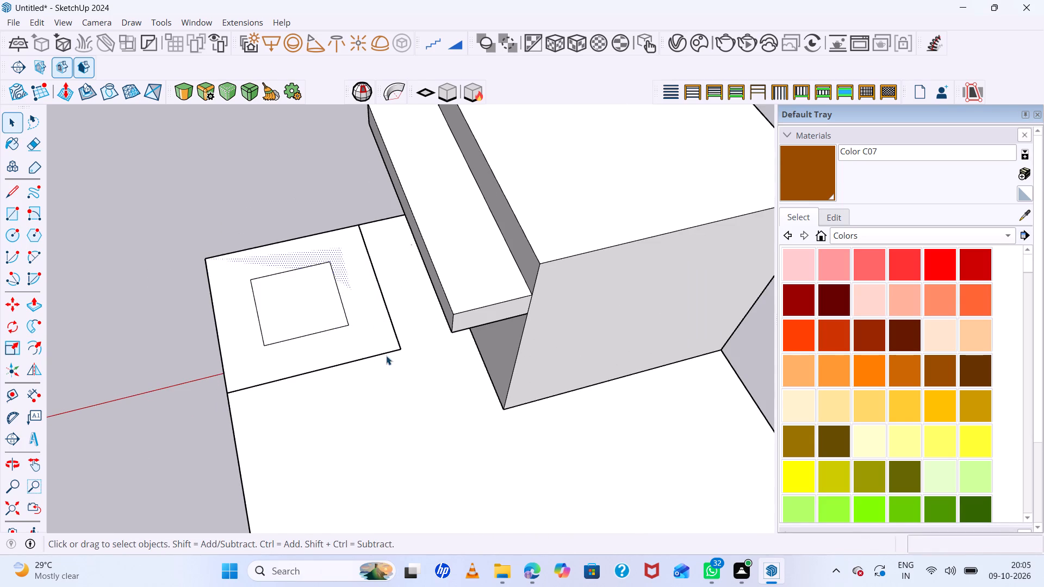
{"action": "key", "text": "l"}
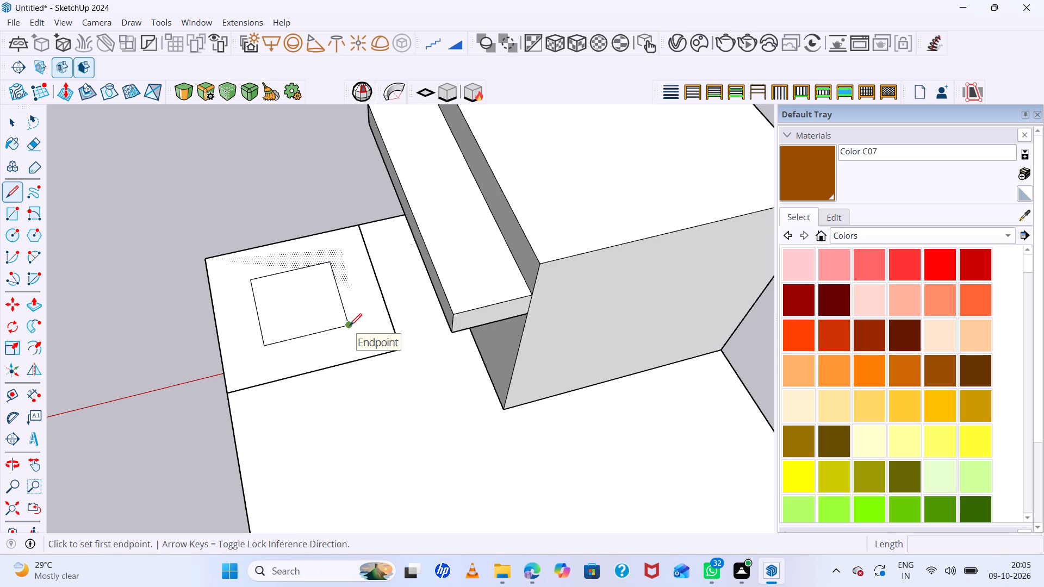
{"action": "left_click", "coordinate": [264, 345]}
{"action": "left_click", "coordinate": [275, 384]}
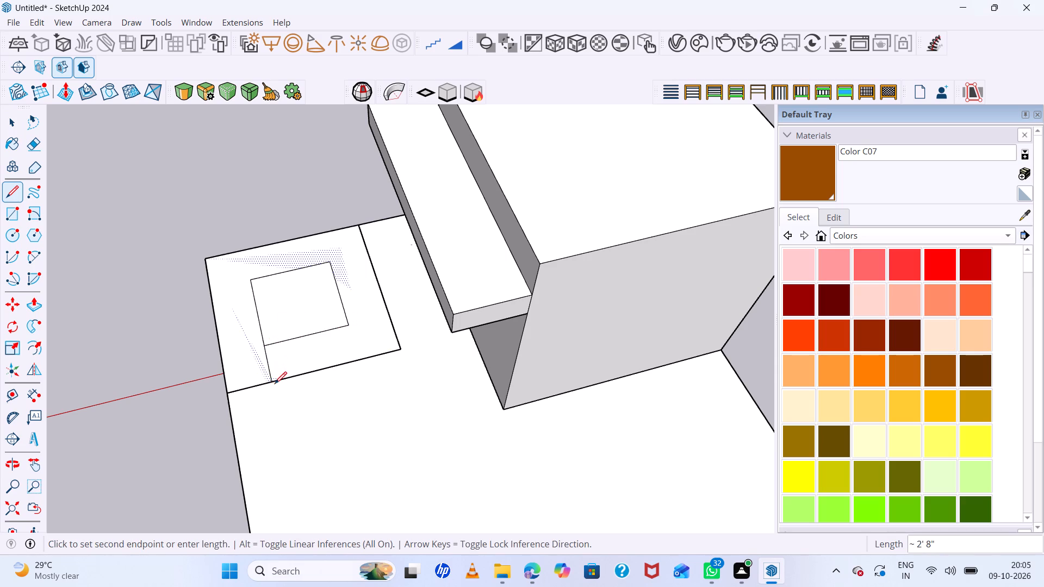
{"action": "left_click", "coordinate": [330, 263]}
{"action": "left_click", "coordinate": [365, 254]}
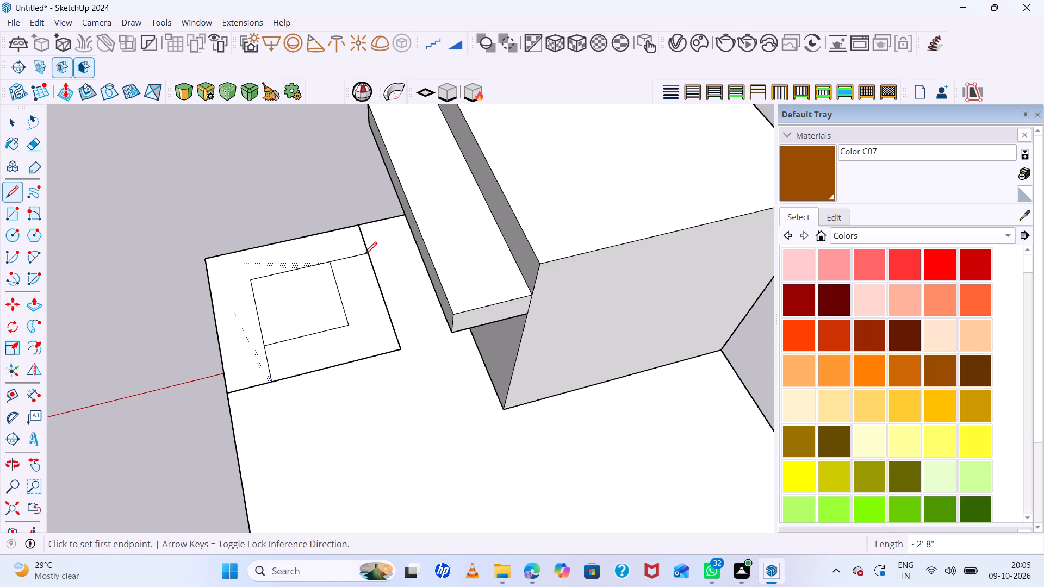
{"action": "key", "text": "space"}
Erase the surplus inner edges so only an L-shaped outline remains along the lower roof's outer corner.
{"action": "key", "text": "e"}
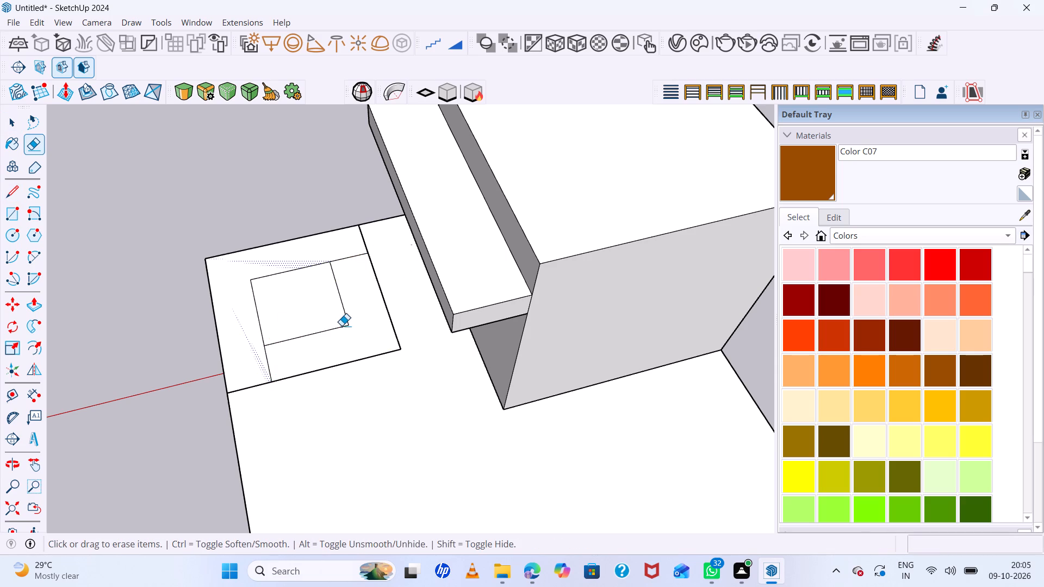
{"action": "left_click_drag", "start_coordinate": [341, 326], "coordinate": [347, 354]}
{"action": "left_click_drag", "start_coordinate": [354, 313], "coordinate": [351, 332]}
{"action": "left_click", "coordinate": [351, 332]}
{"action": "left_click_drag", "start_coordinate": [386, 308], "coordinate": [376, 322]}
{"action": "left_click", "coordinate": [374, 323]}
{"action": "left_click_drag", "start_coordinate": [363, 352], "coordinate": [364, 373]}
{"action": "left_click_drag", "start_coordinate": [347, 281], "coordinate": [333, 304]}
Push/Pull the L-shaped face on the lower roof upward by about 3' 11".
{"action": "scroll", "coordinate": [300, 339], "scroll_direction": "down", "scroll_amount": 6}
{"action": "middle_click_drag", "start_coordinate": [320, 353], "coordinate": [452, 375]}
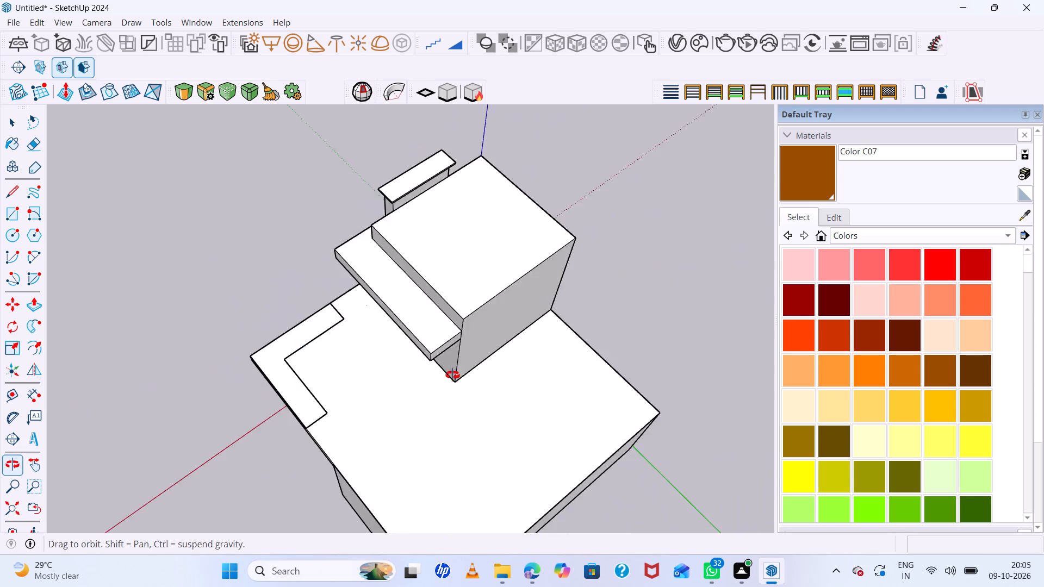
{"action": "middle_click_drag", "start_coordinate": [452, 375], "coordinate": [632, 349]}
{"action": "scroll", "coordinate": [406, 395], "scroll_direction": "up", "scroll_amount": 6}
{"action": "key", "text": "space"}
{"action": "left_click", "coordinate": [334, 423]}
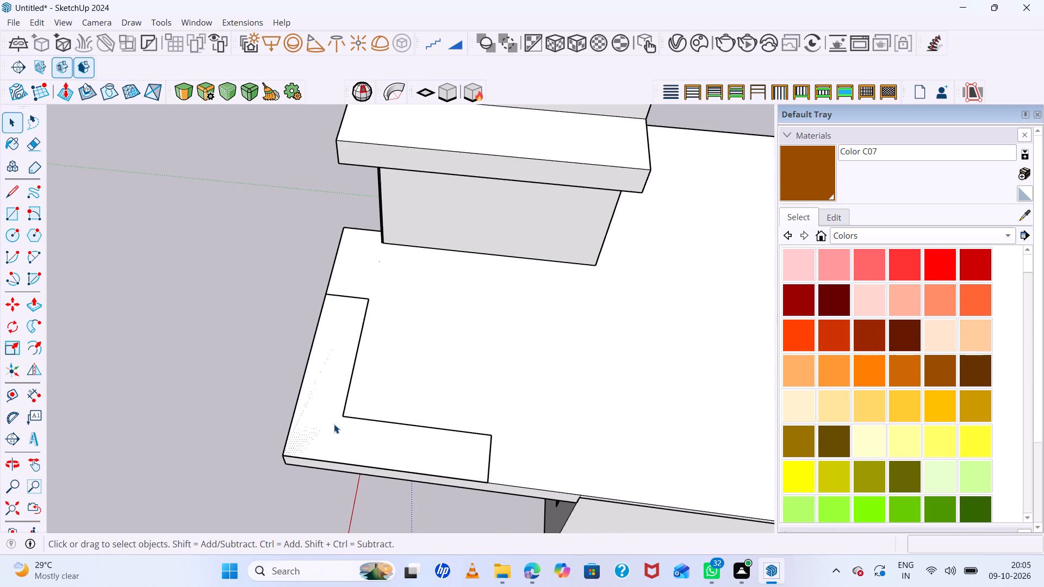
{"action": "key", "text": "p"}
{"action": "double_click", "coordinate": [334, 424]}
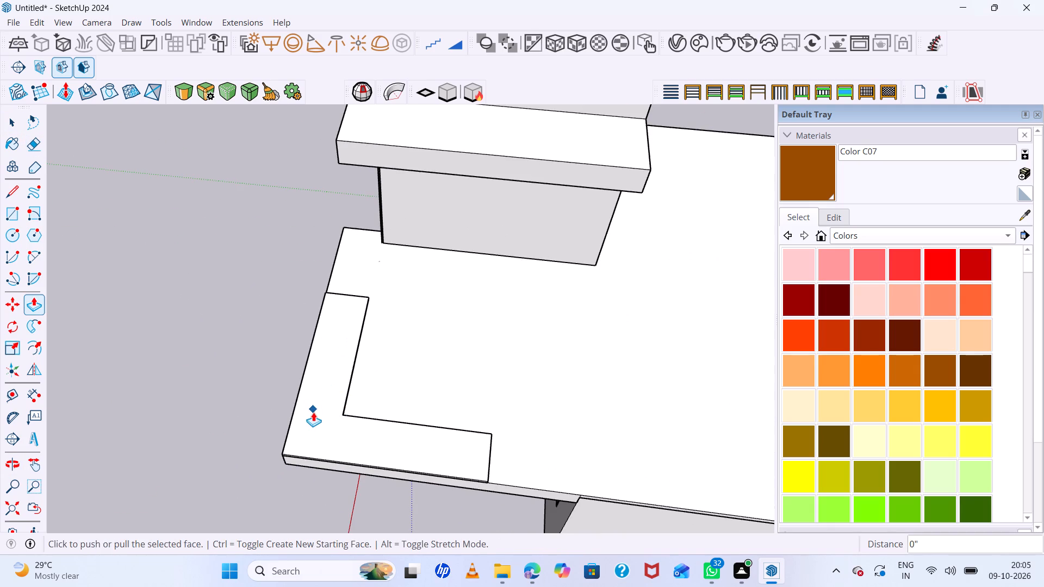
{"action": "left_click", "coordinate": [313, 412]}
{"action": "scroll", "coordinate": [320, 365], "scroll_direction": "down", "scroll_amount": 4}
{"action": "middle_click_drag", "start_coordinate": [327, 374], "coordinate": [486, 282]}
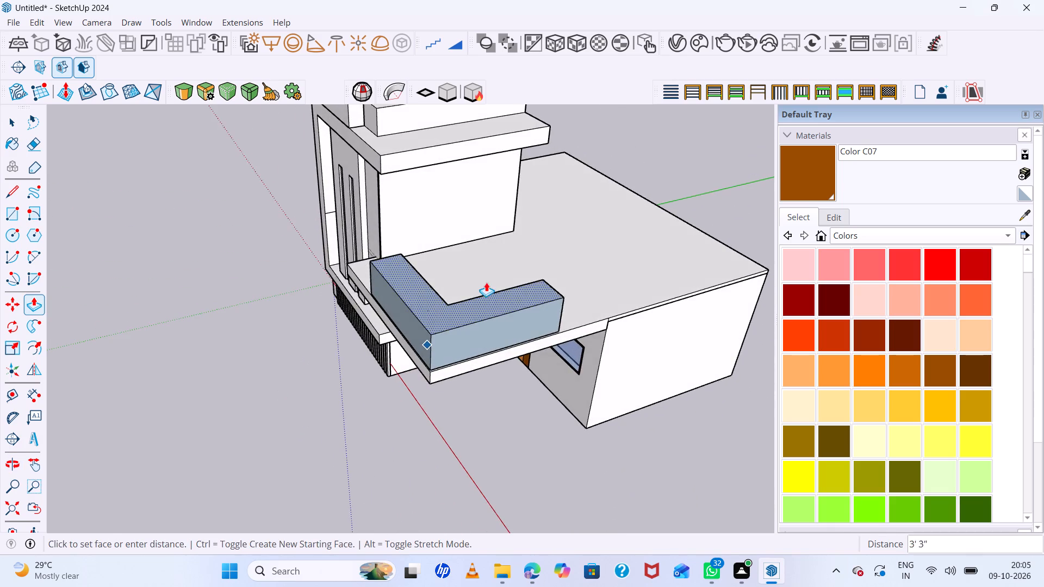
{"action": "scroll", "coordinate": [481, 273], "scroll_direction": "up", "scroll_amount": 8}
{"action": "scroll", "coordinate": [440, 328], "scroll_direction": "down", "scroll_amount": 4}
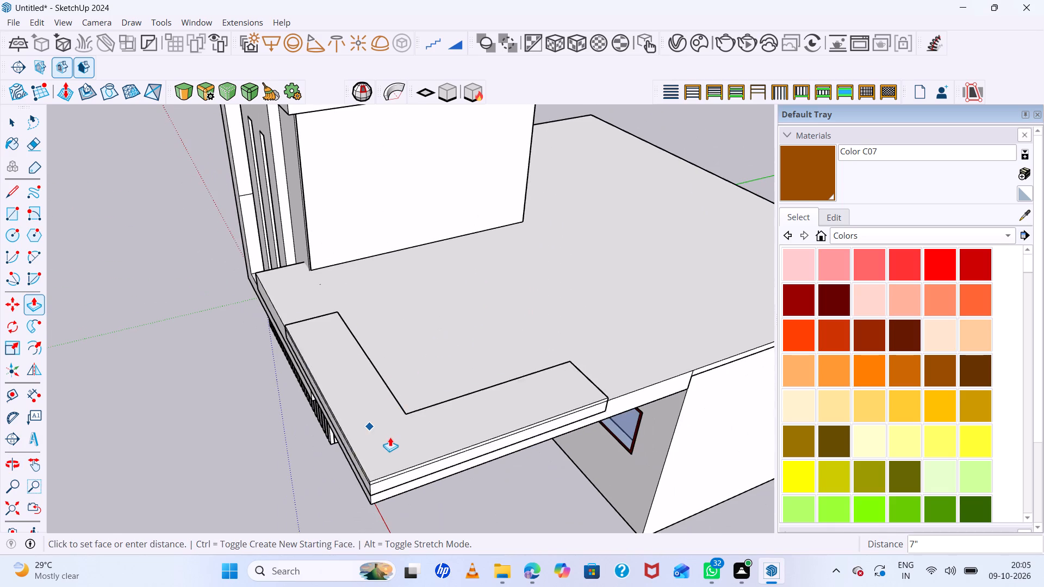
{"action": "middle_click_drag", "start_coordinate": [403, 333], "coordinate": [492, 286]}
{"action": "middle_click", "coordinate": [492, 286]}
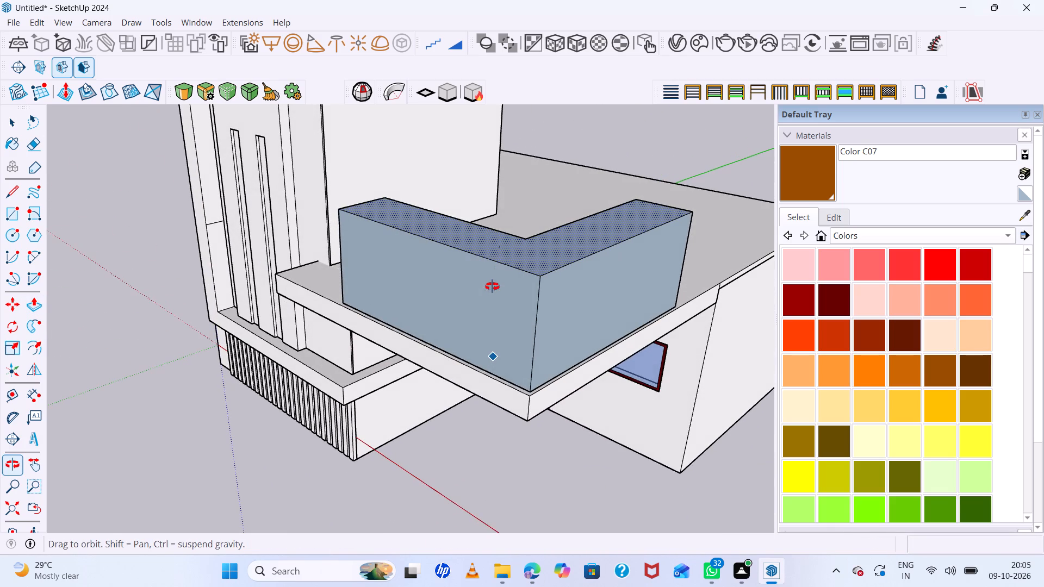
{"action": "scroll", "coordinate": [496, 308], "scroll_direction": "up", "scroll_amount": 5}
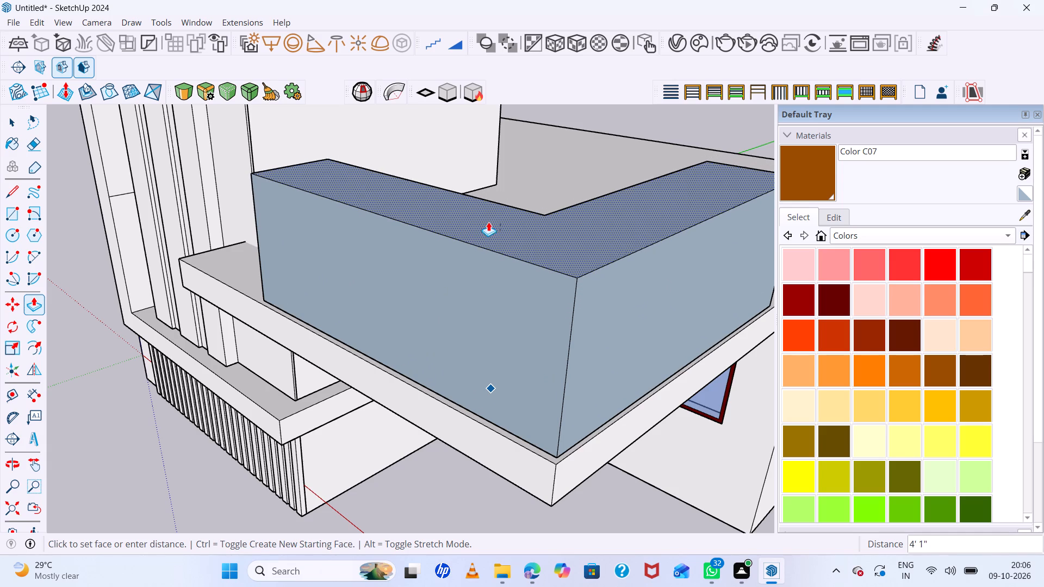
{"action": "left_click", "coordinate": [489, 230]}
Shorten the front leg of the L-shaped block by pushing its end face in about 4' 4".
{"action": "middle_click_drag", "start_coordinate": [451, 292], "coordinate": [739, 267]}
{"action": "middle_click", "coordinate": [739, 267]}
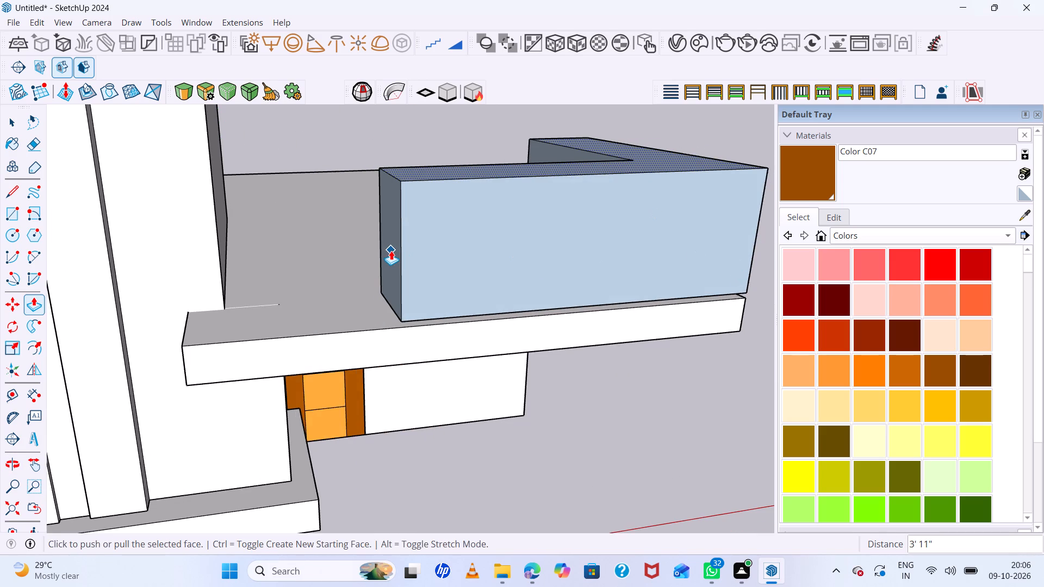
{"action": "scroll", "coordinate": [385, 252], "scroll_direction": "up", "scroll_amount": 4}
{"action": "key", "text": "space"}
{"action": "left_click", "coordinate": [384, 252]}
{"action": "key", "text": "p"}
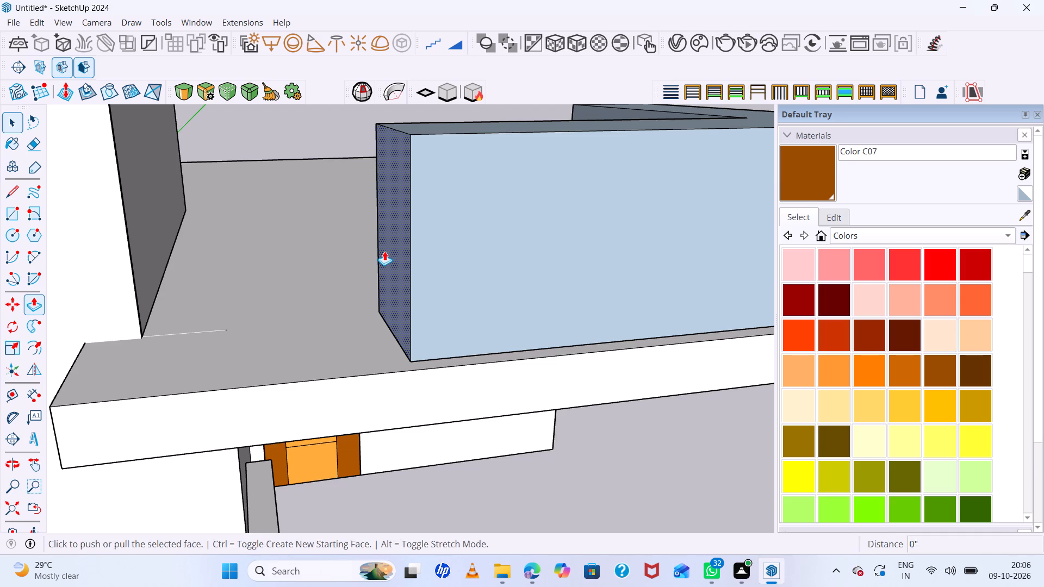
{"action": "left_click", "coordinate": [384, 251]}
{"action": "scroll", "coordinate": [520, 252], "scroll_direction": "down", "scroll_amount": 11}
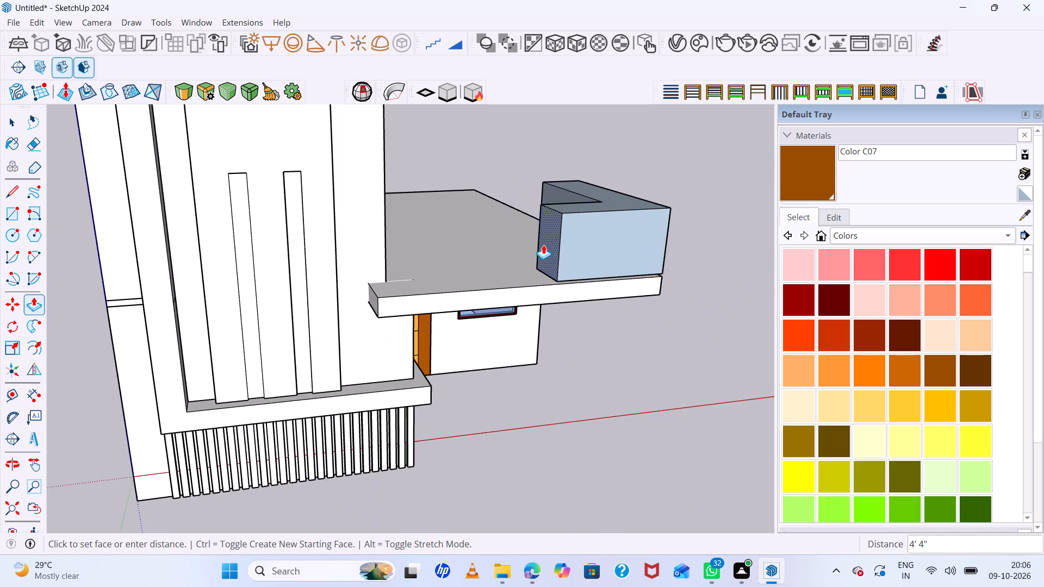
{"action": "left_click", "coordinate": [542, 245]}
Pull the outer face of the L-shaped block's shorter leg outward to the lower roof slab's front edge.
{"action": "middle_click_drag", "start_coordinate": [608, 263], "coordinate": [484, 243]}
{"action": "scroll", "coordinate": [591, 282], "scroll_direction": "up", "scroll_amount": 6}
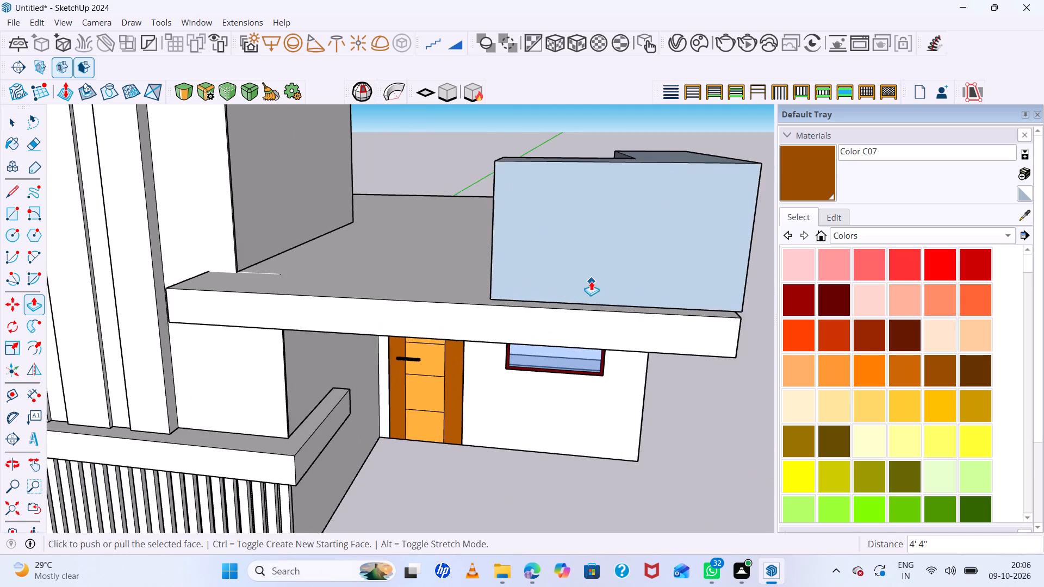
{"action": "middle_click_drag", "start_coordinate": [590, 284], "coordinate": [608, 385]}
{"action": "key", "text": "space"}
{"action": "left_click", "coordinate": [595, 341]}
{"action": "key", "text": "p"}
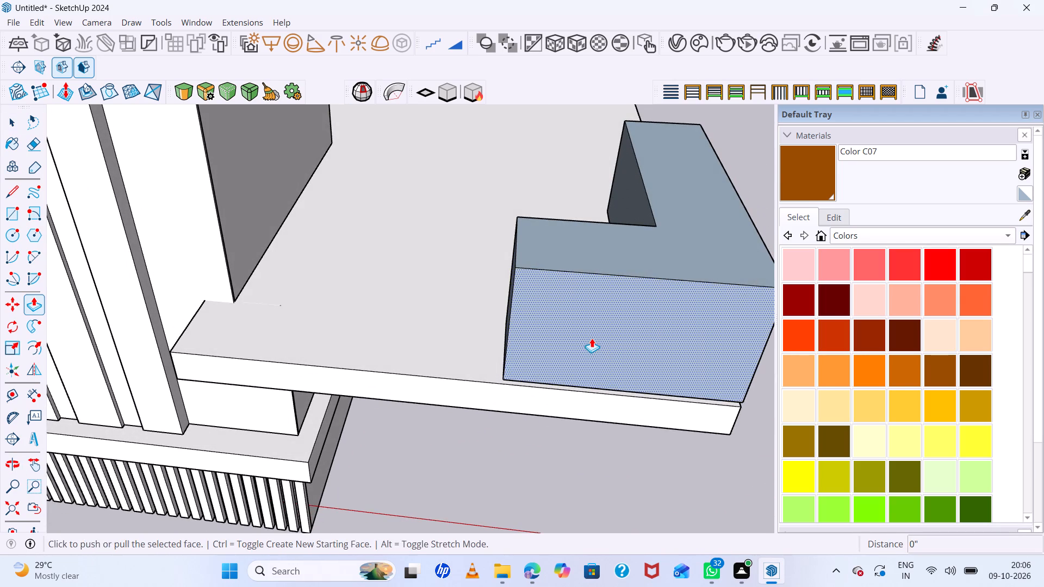
{"action": "left_click", "coordinate": [592, 338]}
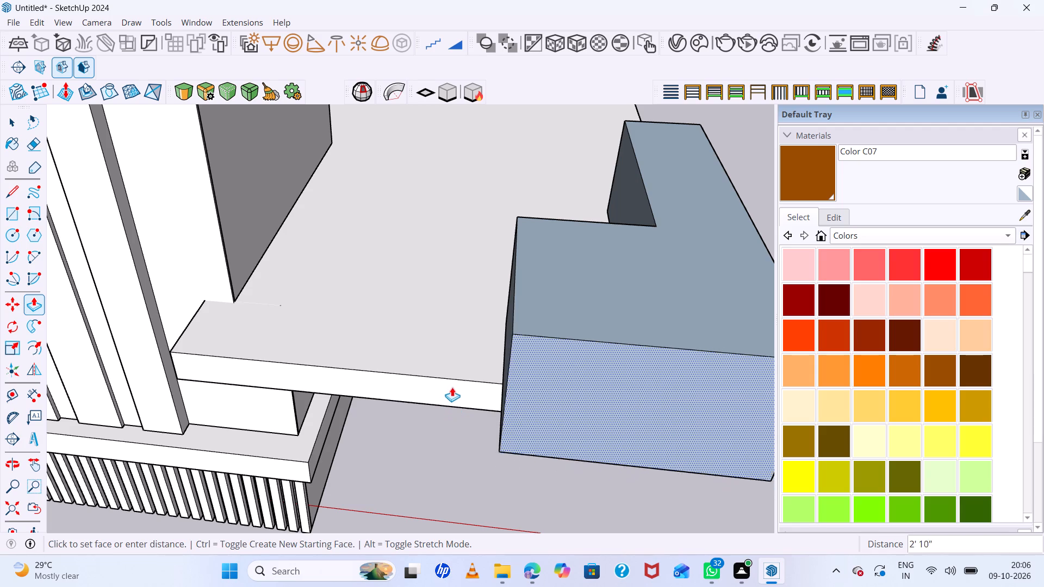
{"action": "left_click", "coordinate": [454, 379]}
{"action": "scroll", "coordinate": [567, 374], "scroll_direction": "up", "scroll_amount": 4}
{"action": "left_click", "coordinate": [564, 361]}
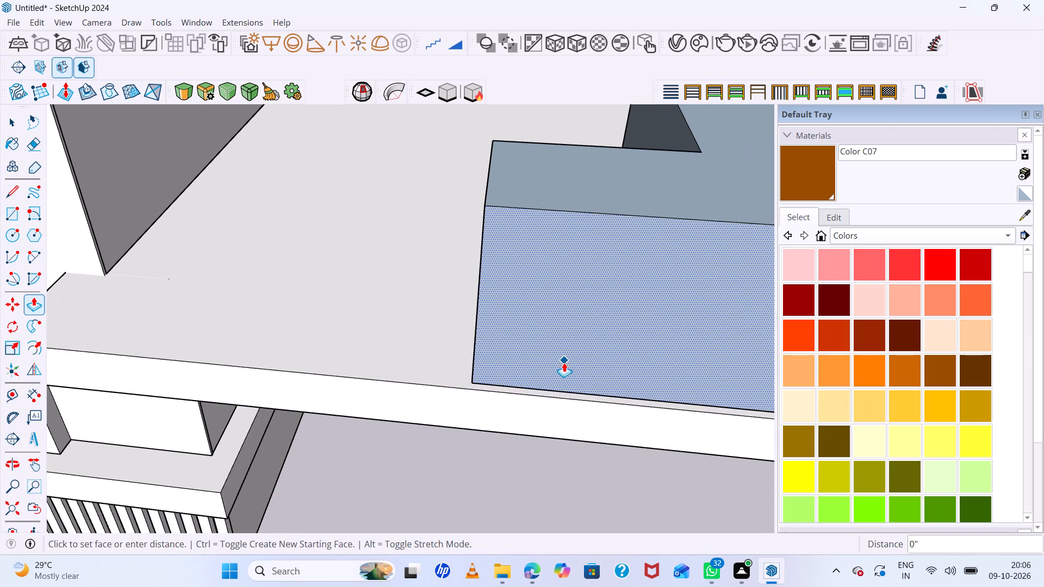
{"action": "left_click", "coordinate": [563, 367]}
Pull the outer face of the L-shaped block's longer leg flush with the lower roof slab's side face.
{"action": "scroll", "coordinate": [397, 364], "scroll_direction": "down", "scroll_amount": 12}
{"action": "middle_click_drag", "start_coordinate": [566, 338], "coordinate": [404, 285]}
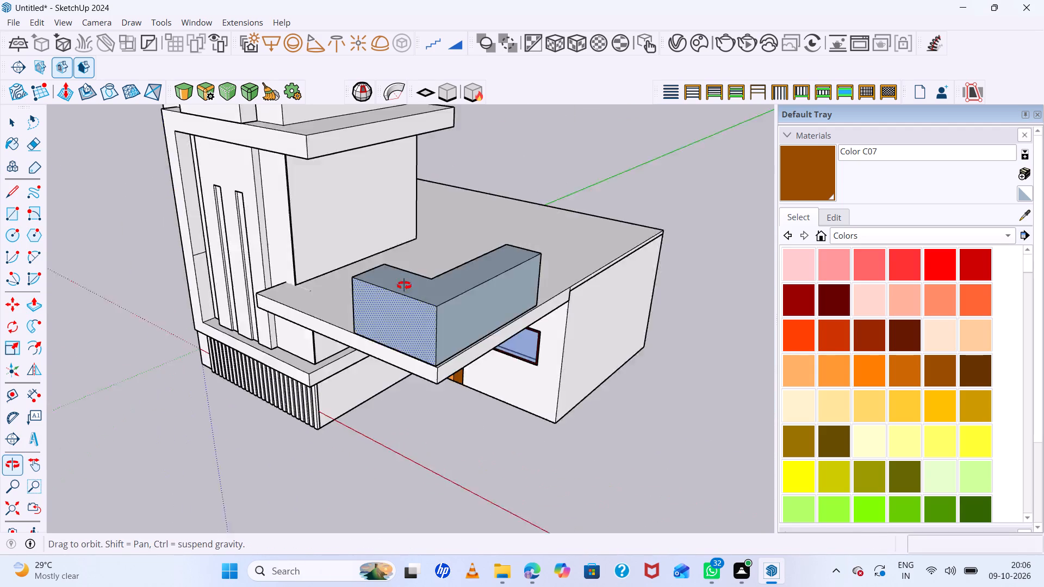
{"action": "middle_click_drag", "start_coordinate": [404, 285], "coordinate": [313, 291]}
{"action": "middle_click", "coordinate": [313, 291]}
{"action": "scroll", "coordinate": [364, 335], "scroll_direction": "up", "scroll_amount": 17}
{"action": "left_click", "coordinate": [357, 381]}
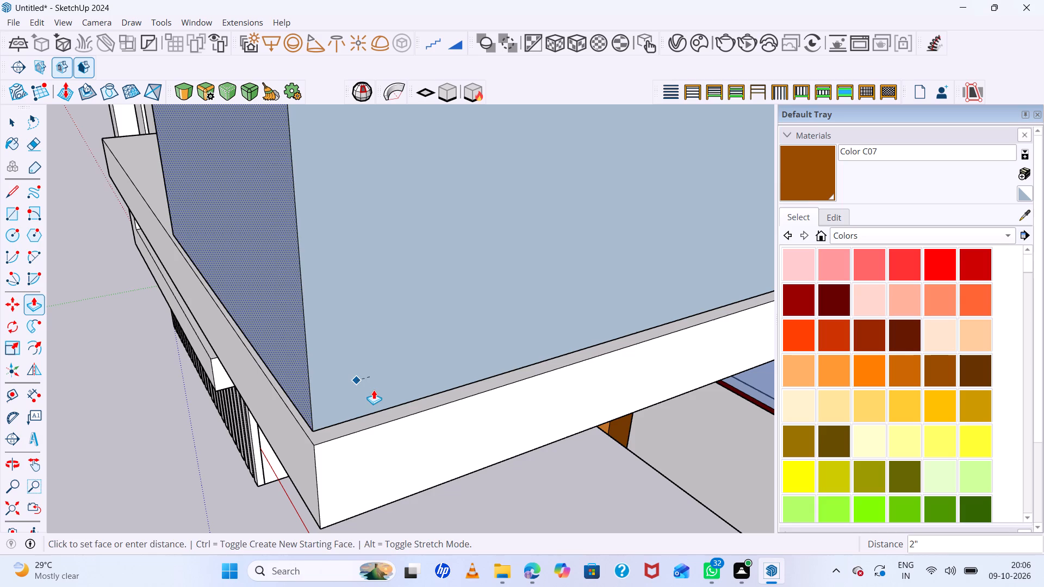
{"action": "key", "text": "space"}
{"action": "left_click", "coordinate": [356, 362]}
{"action": "key", "text": "p"}
{"action": "left_click", "coordinate": [355, 360]}
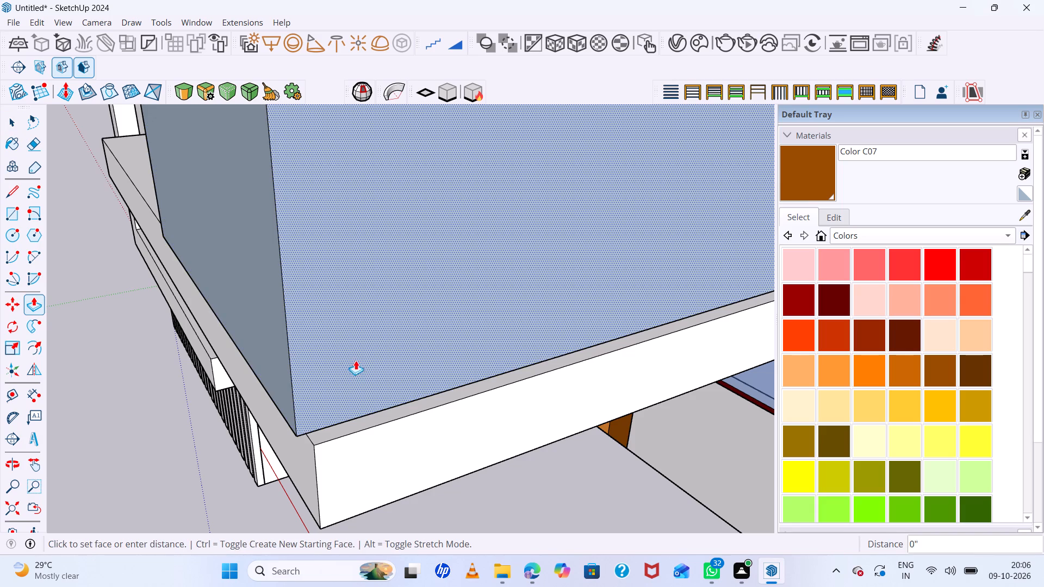
{"action": "middle_click_drag", "start_coordinate": [366, 428], "coordinate": [359, 300]}
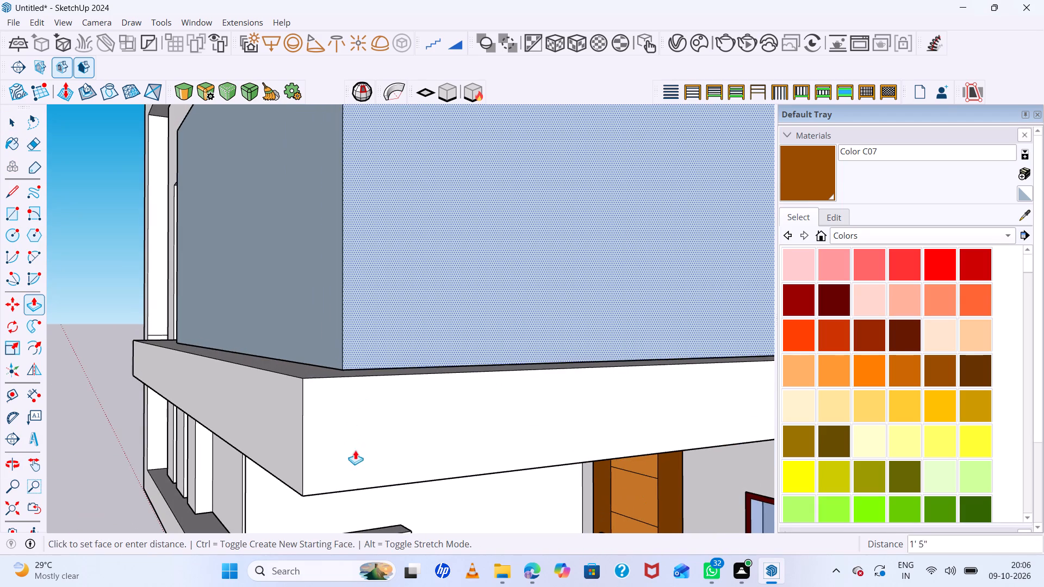
{"action": "left_click", "coordinate": [355, 489]}
Pull the L-shaped block's underside down 2" to meet the top of the lower roof slab.
{"action": "middle_click_drag", "start_coordinate": [278, 320], "coordinate": [296, 260]}
{"action": "scroll", "coordinate": [325, 291], "scroll_direction": "up", "scroll_amount": 8}
{"action": "middle_click_drag", "start_coordinate": [312, 276], "coordinate": [290, 321]}
{"action": "key", "text": "space"}
{"action": "scroll", "coordinate": [304, 330], "scroll_direction": "up", "scroll_amount": 5}
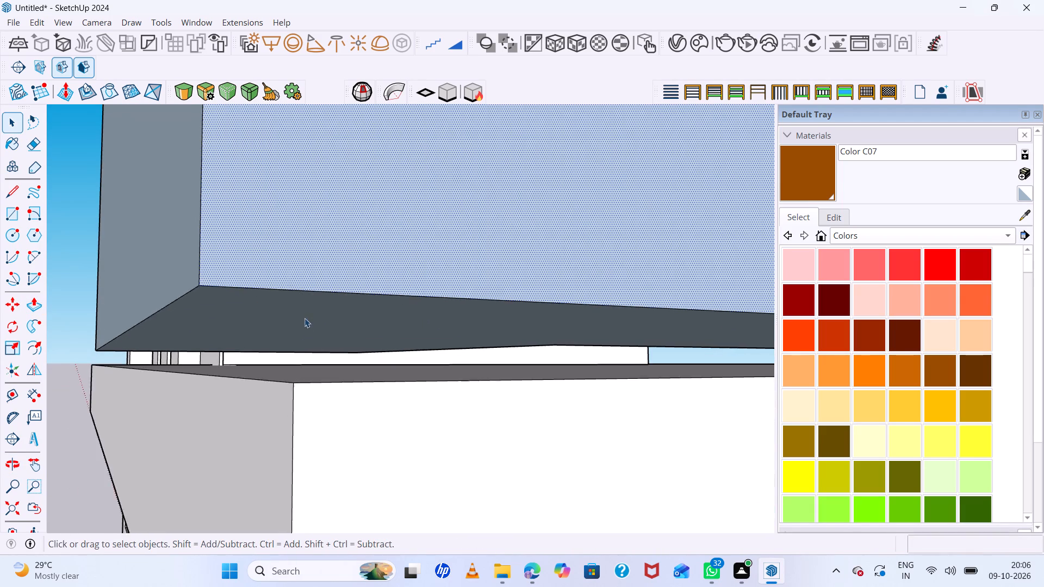
{"action": "left_click", "coordinate": [303, 305]}
{"action": "key", "text": "p"}
{"action": "left_click", "coordinate": [303, 305]}
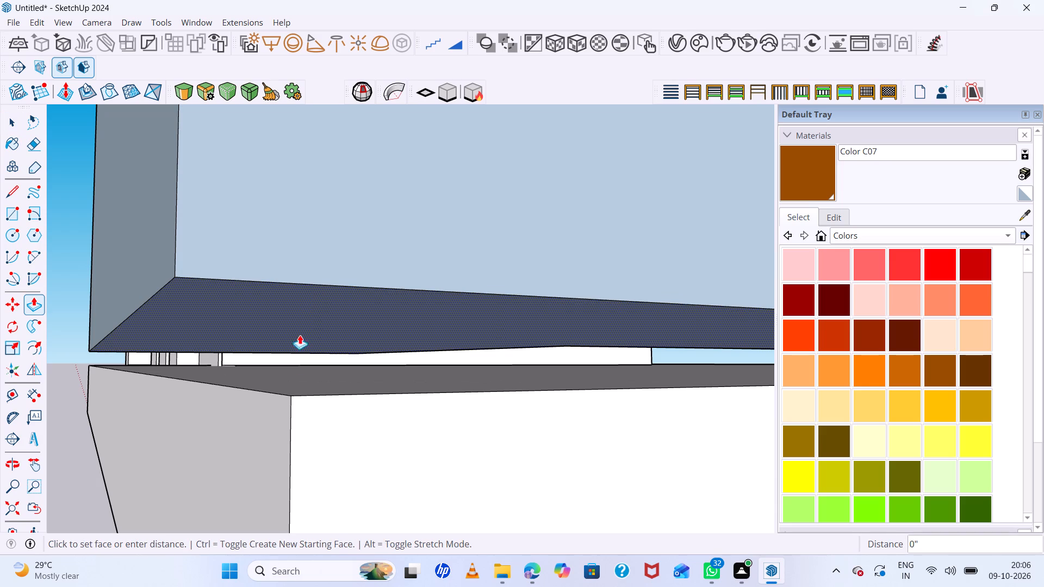
{"action": "left_click", "coordinate": [304, 399]}
Push the shorter leg's overhanging outer face back 2", flush with the lower roof slab's front corner.
{"action": "middle_click_drag", "start_coordinate": [260, 380], "coordinate": [284, 283]}
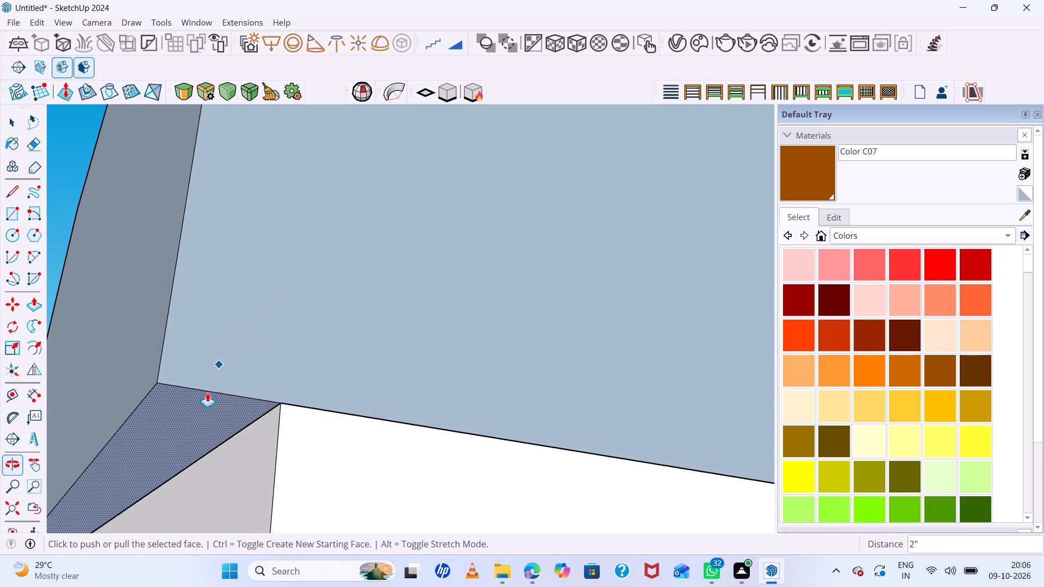
{"action": "key", "text": "space"}
{"action": "left_click", "coordinate": [122, 355]}
{"action": "key", "text": "p"}
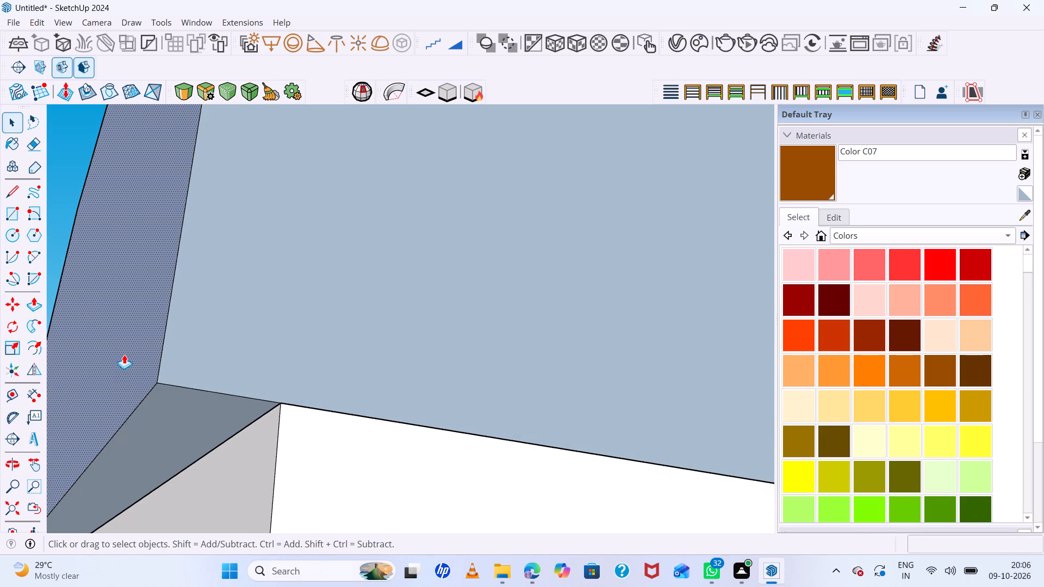
{"action": "left_click", "coordinate": [124, 354]}
{"action": "left_click", "coordinate": [278, 408]}
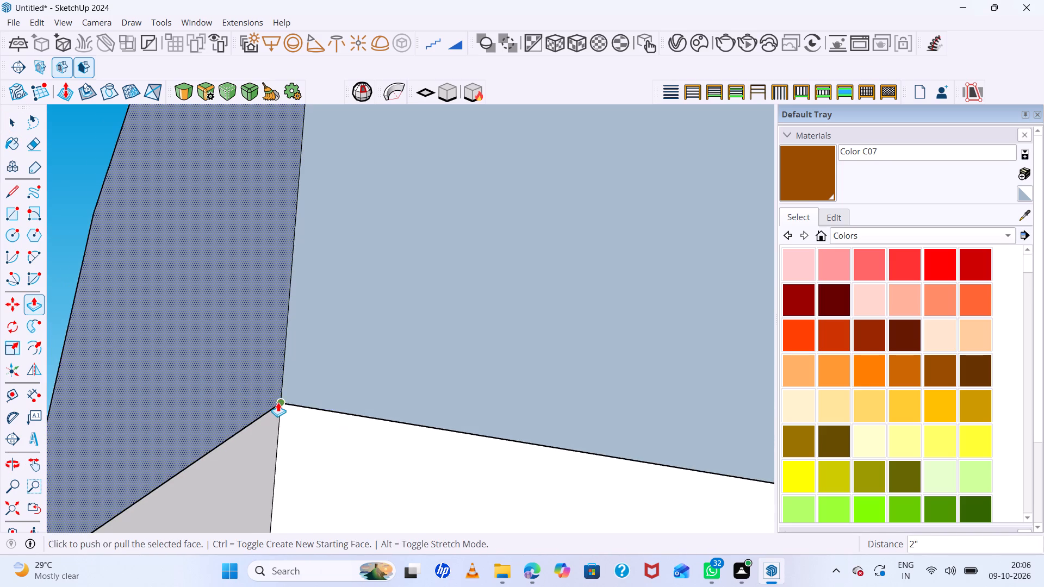
Push the inner face of the L-shaped block's longer leg 2' toward the lower roof slab's side edge, thinning it into a wall.
{"action": "scroll", "coordinate": [304, 360], "scroll_direction": "down", "scroll_amount": 19}
{"action": "scroll", "coordinate": [322, 344], "scroll_direction": "down", "scroll_amount": 14}
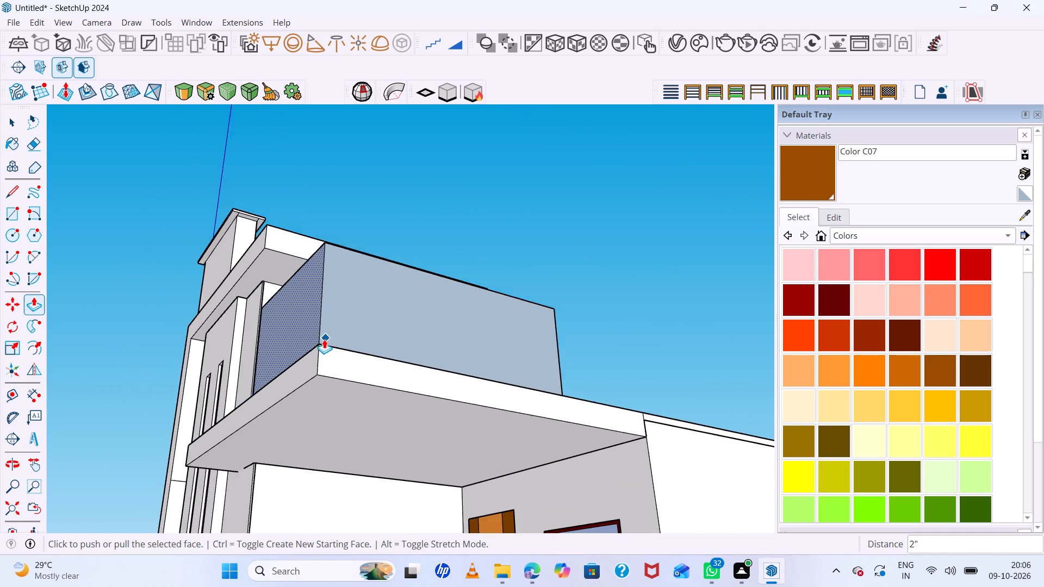
{"action": "middle_click_drag", "start_coordinate": [312, 339], "coordinate": [292, 580]}
{"action": "scroll", "coordinate": [455, 389], "scroll_direction": "up", "scroll_amount": 6}
{"action": "scroll", "coordinate": [406, 363], "scroll_direction": "down", "scroll_amount": 6}
{"action": "middle_click_drag", "start_coordinate": [474, 382], "coordinate": [268, 432]}
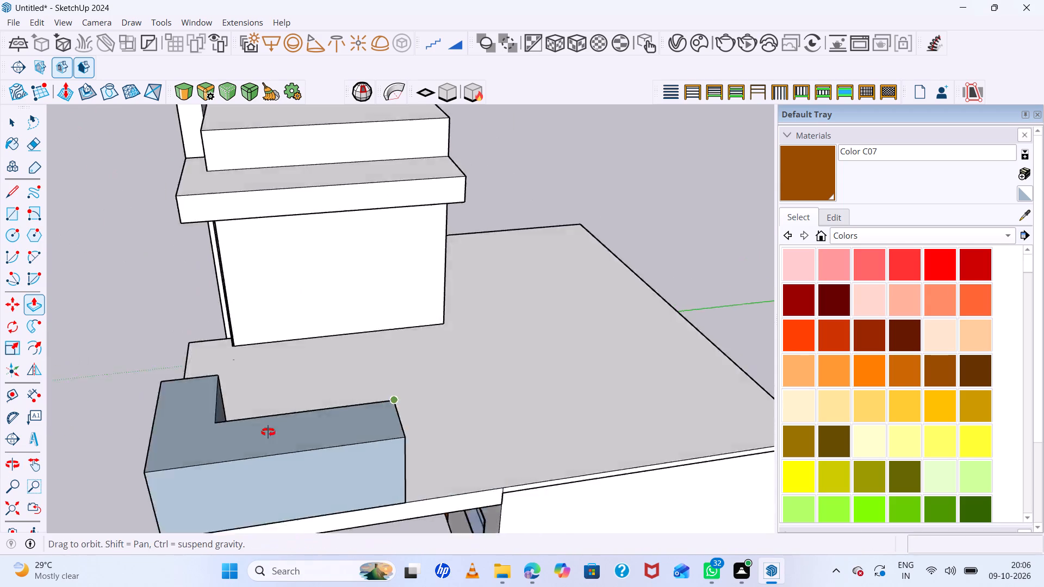
{"action": "middle_click_drag", "start_coordinate": [268, 432], "coordinate": [54, 462]}
{"action": "scroll", "coordinate": [163, 284], "scroll_direction": "up", "scroll_amount": 12}
{"action": "scroll", "coordinate": [199, 253], "scroll_direction": "down", "scroll_amount": 7}
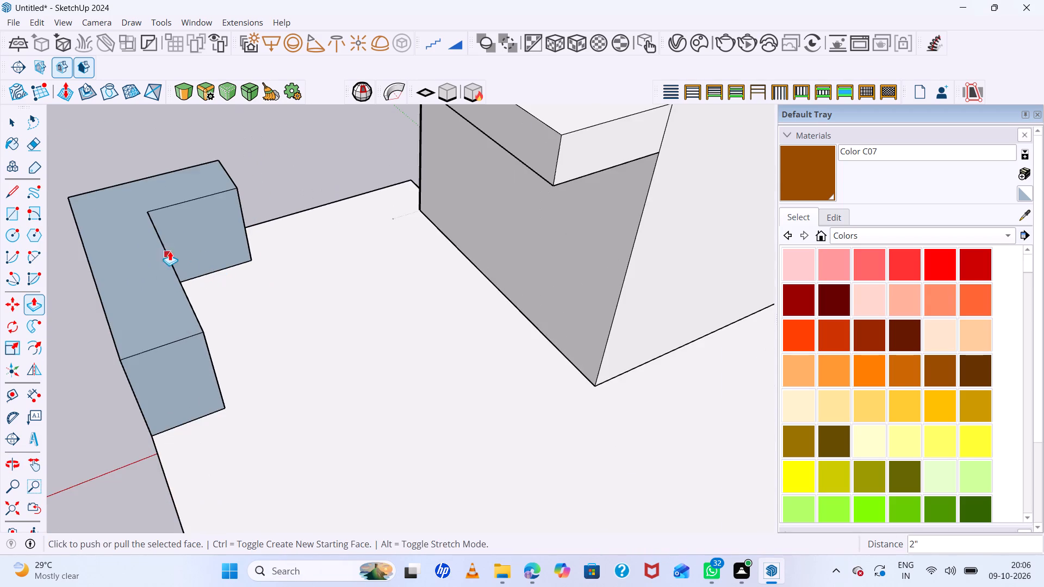
{"action": "scroll", "coordinate": [171, 251], "scroll_direction": "down", "scroll_amount": 4}
{"action": "middle_click_drag", "start_coordinate": [193, 250], "coordinate": [59, 283]}
{"action": "scroll", "coordinate": [254, 175], "scroll_direction": "up", "scroll_amount": 5}
{"action": "left_click", "coordinate": [125, 243]}
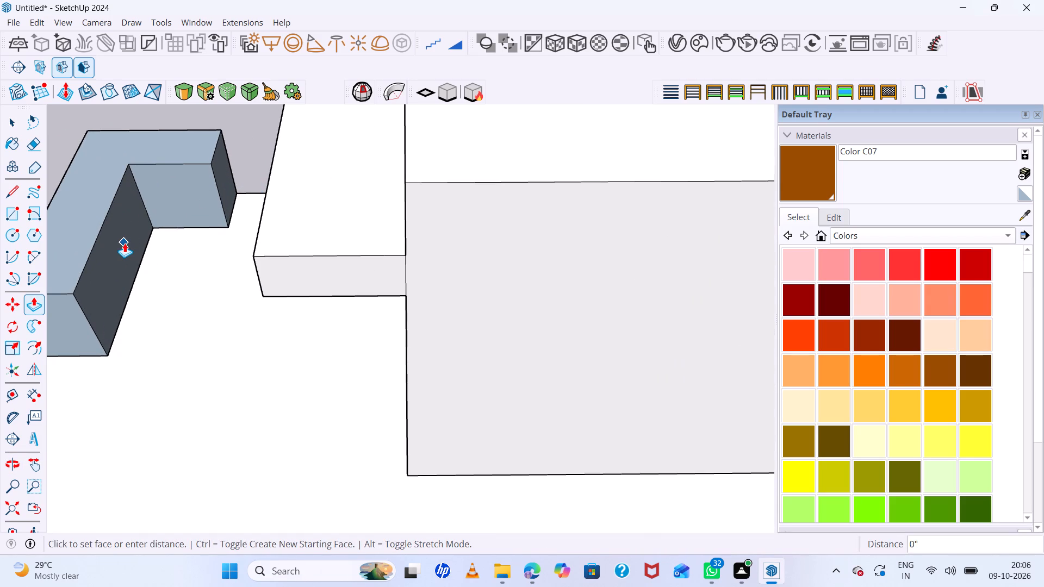
{"action": "key", "text": "v"}
{"action": "key", "text": "space"}
{"action": "left_click", "coordinate": [116, 248]}
{"action": "key", "text": "p"}
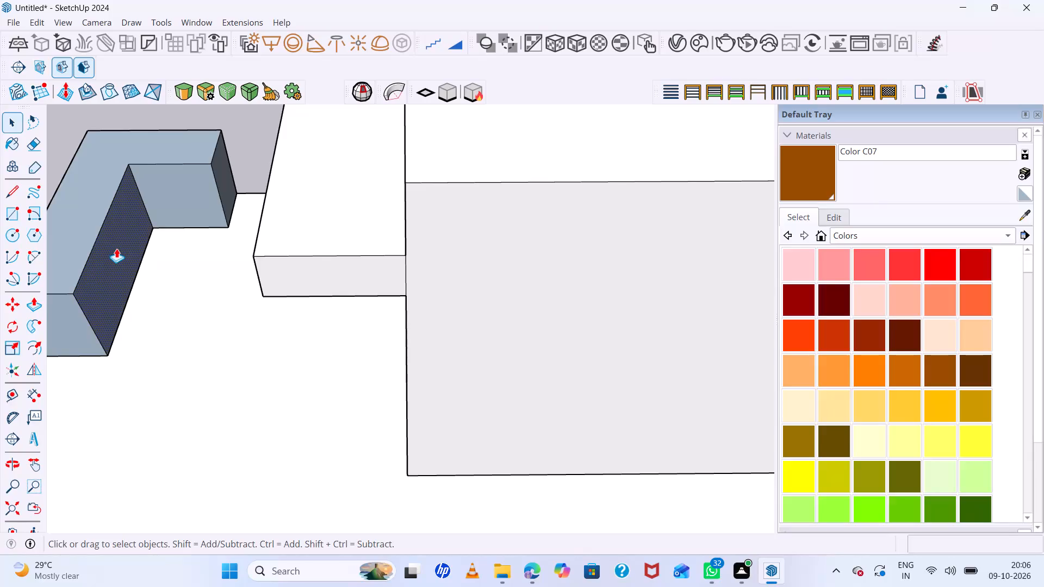
{"action": "left_click", "coordinate": [116, 248]}
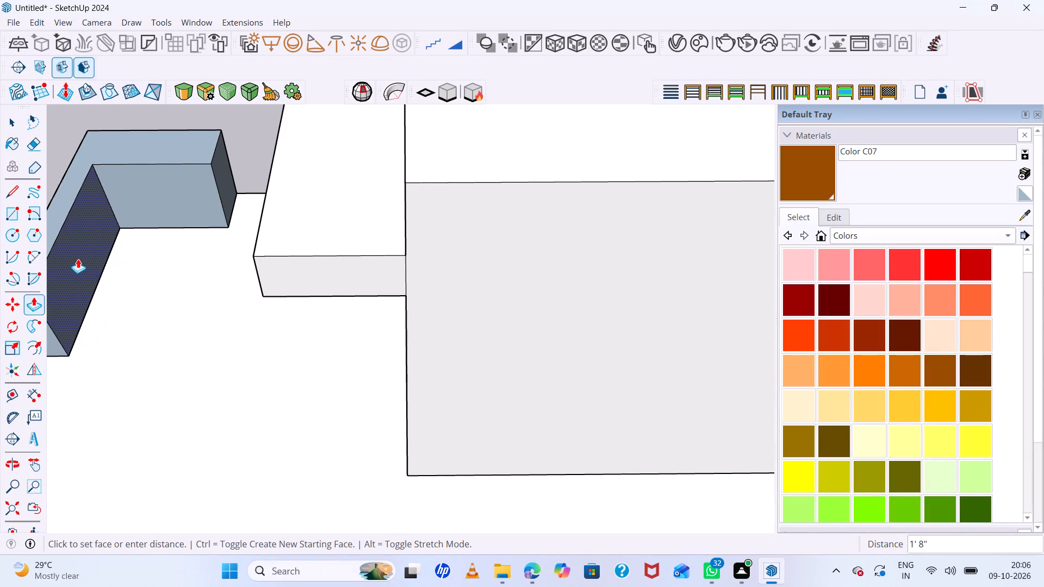
{"action": "scroll", "coordinate": [94, 264], "scroll_direction": "down", "scroll_amount": 6}
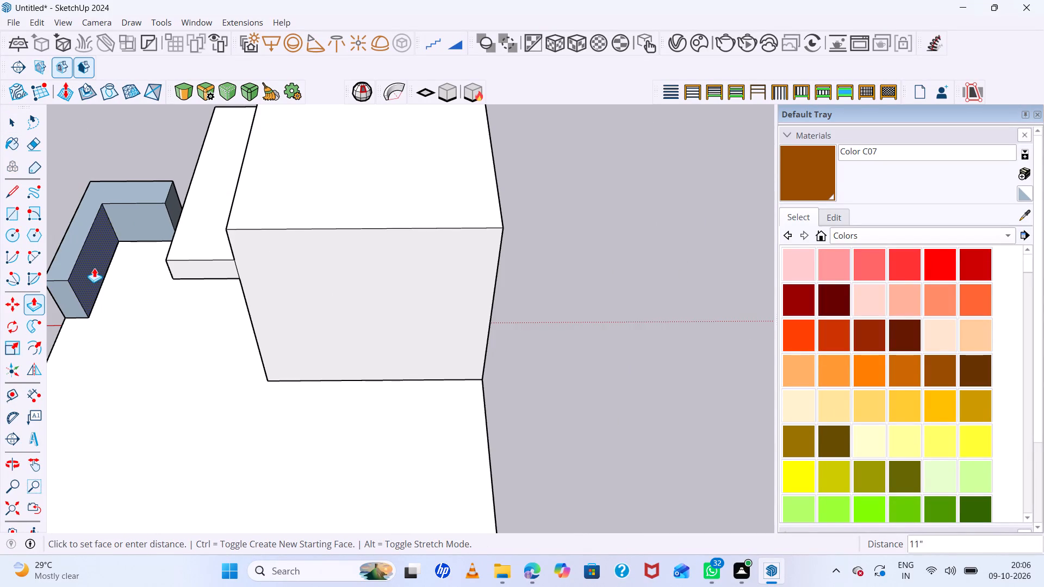
{"action": "left_click", "coordinate": [82, 274]}
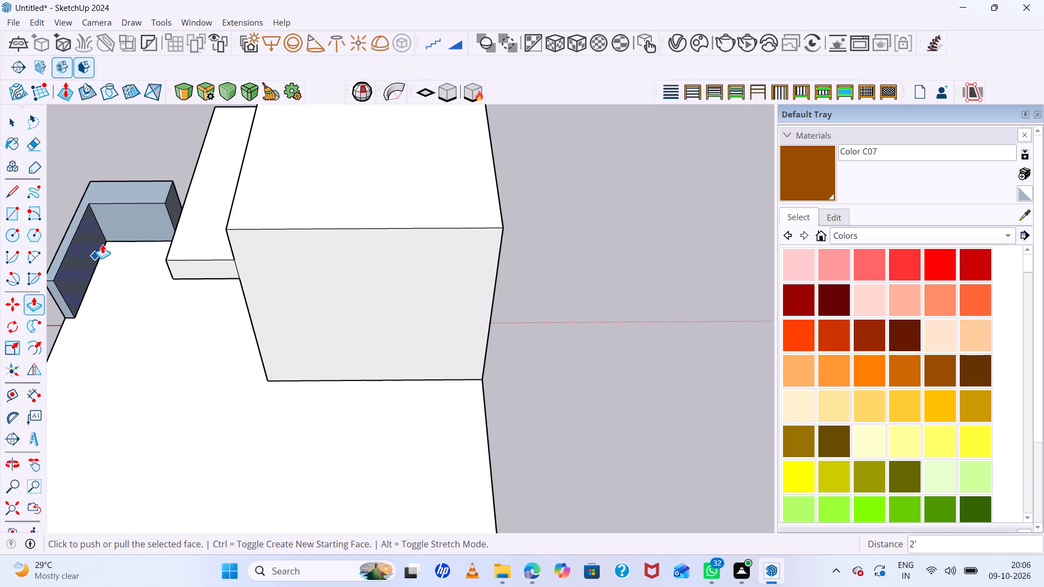
Push the inner face of the L-shaped block's shorter leg 1' 4" toward the lower roof slab's front edge.
{"action": "key", "text": "space"}
{"action": "left_click", "coordinate": [132, 220]}
{"action": "key", "text": "p"}
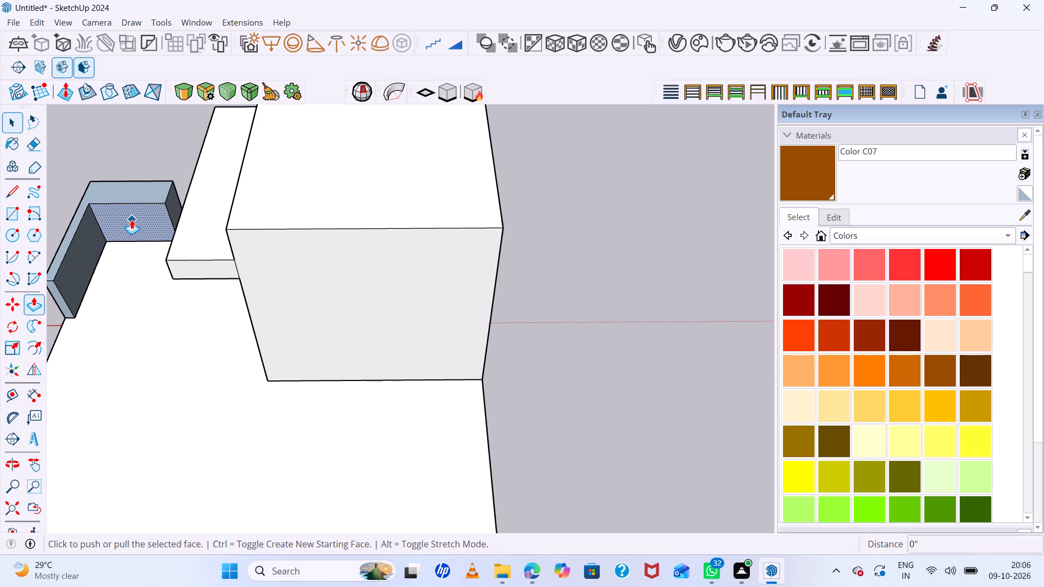
{"action": "left_click", "coordinate": [132, 220]}
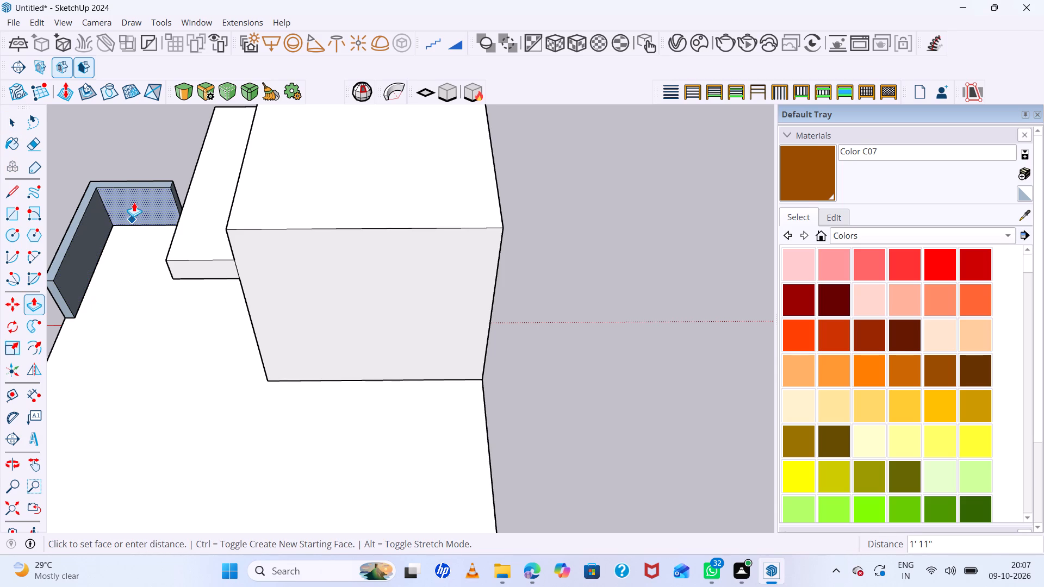
{"action": "left_click", "coordinate": [133, 207]}
Examine the thinned L-shaped roof wall and the entrance facade below it from several angles.
{"action": "scroll", "coordinate": [122, 242], "scroll_direction": "down", "scroll_amount": 7}
{"action": "middle_click_drag", "start_coordinate": [132, 276], "coordinate": [884, 221]}
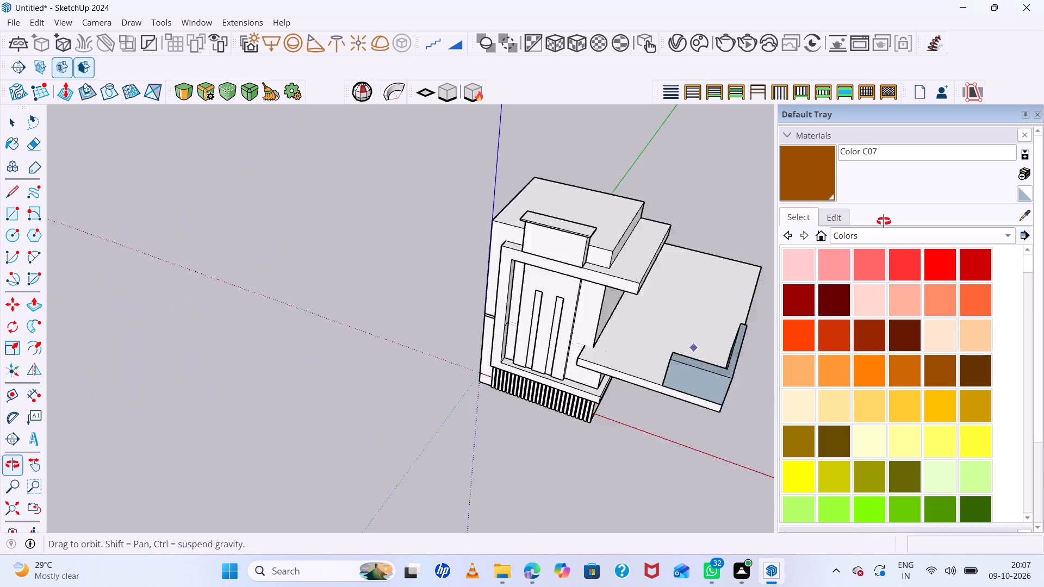
{"action": "middle_click_drag", "start_coordinate": [884, 221], "coordinate": [905, 214]}
{"action": "scroll", "coordinate": [901, 199], "scroll_direction": "up", "scroll_amount": 1}
{"action": "scroll", "coordinate": [759, 170], "scroll_direction": "down", "scroll_amount": 7}
{"action": "scroll", "coordinate": [823, 211], "scroll_direction": "up", "scroll_amount": 5}
{"action": "scroll", "coordinate": [690, 253], "scroll_direction": "up", "scroll_amount": 2}
{"action": "scroll", "coordinate": [405, 180], "scroll_direction": "down", "scroll_amount": 7}
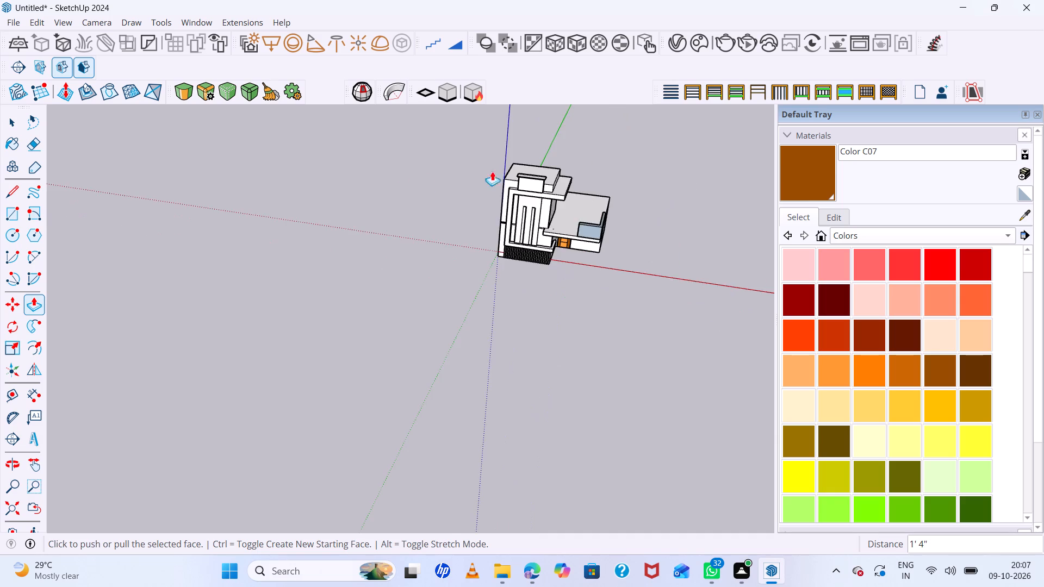
{"action": "scroll", "coordinate": [588, 158], "scroll_direction": "up", "scroll_amount": 9}
{"action": "middle_click_drag", "start_coordinate": [645, 244], "coordinate": [648, 116]}
{"action": "middle_click", "coordinate": [648, 116]}
{"action": "scroll", "coordinate": [566, 194], "scroll_direction": "up", "scroll_amount": 6}
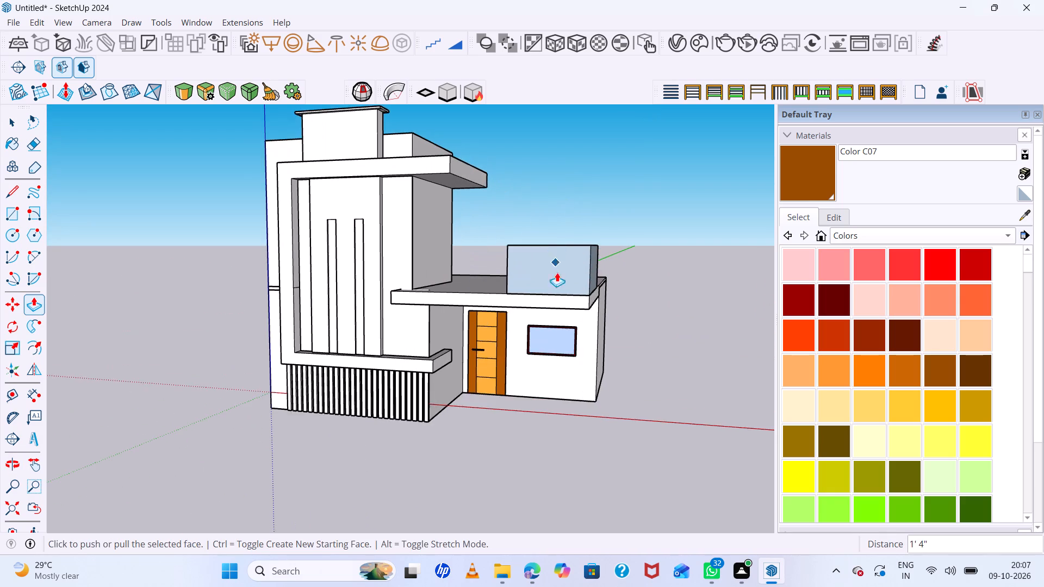
{"action": "middle_click_drag", "start_coordinate": [605, 329], "coordinate": [641, 248]}
{"action": "scroll", "coordinate": [551, 373], "scroll_direction": "up", "scroll_amount": 12}
{"action": "middle_click_drag", "start_coordinate": [535, 358], "coordinate": [348, 418]}
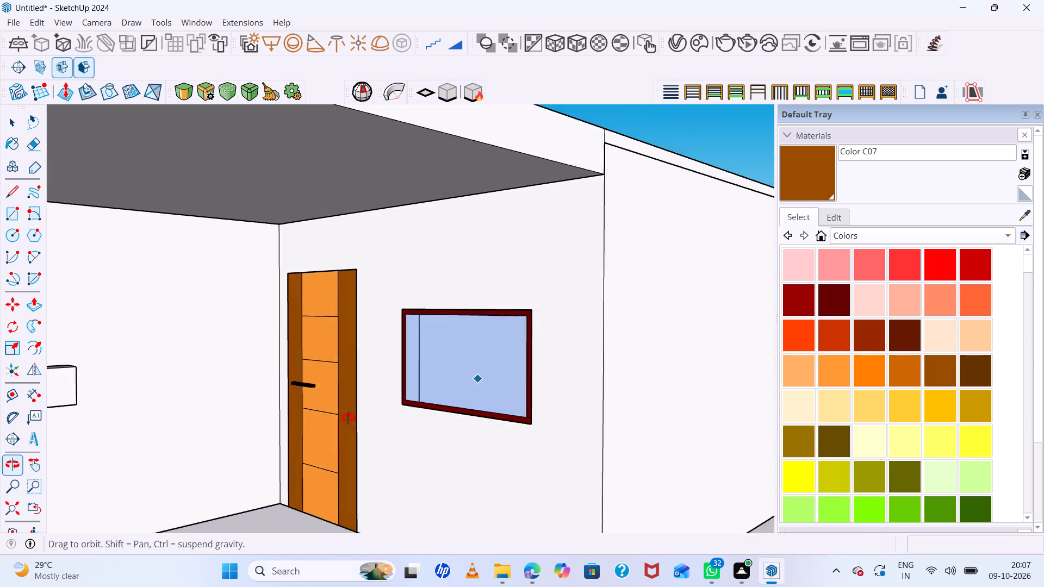
{"action": "middle_click_drag", "start_coordinate": [348, 418], "coordinate": [528, 413]}
{"action": "scroll", "coordinate": [508, 383], "scroll_direction": "down", "scroll_amount": 6}
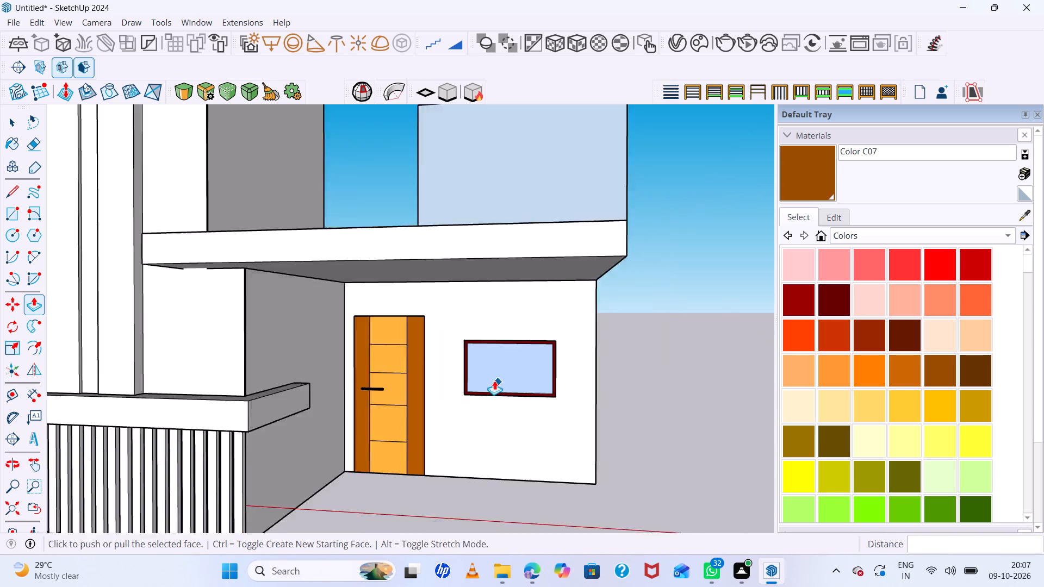
{"action": "scroll", "coordinate": [494, 380], "scroll_direction": "down", "scroll_amount": 9}
{"action": "middle_click_drag", "start_coordinate": [560, 276], "coordinate": [570, 376]}
{"action": "scroll", "coordinate": [515, 345], "scroll_direction": "up", "scroll_amount": 7}
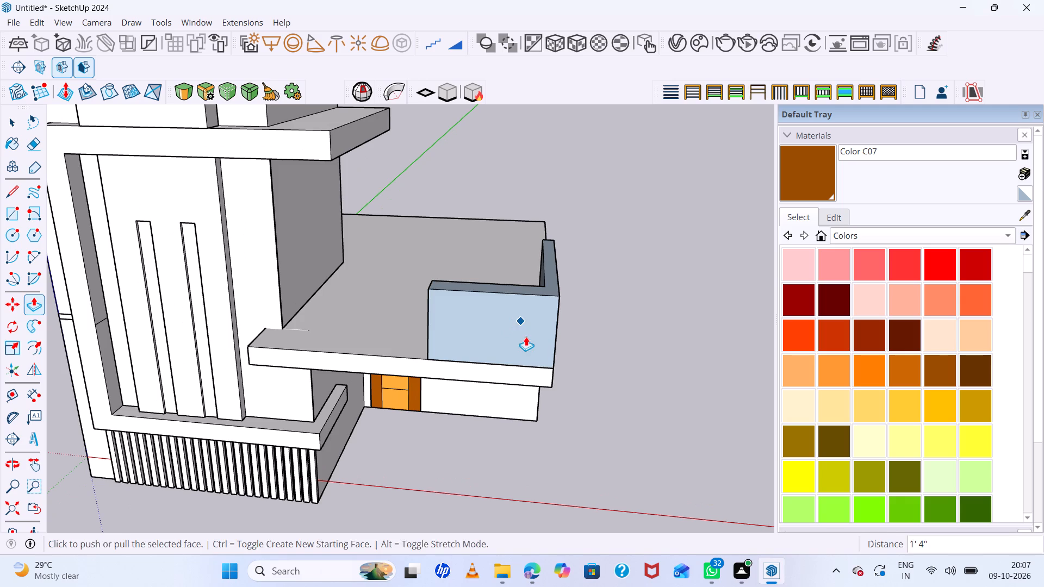
Reverse all faces of the L-shaped roof wall so their white front sides point outward.
{"action": "key", "text": "space"}
{"action": "left_click", "coordinate": [519, 329]}
{"action": "right_click", "coordinate": [519, 329]}
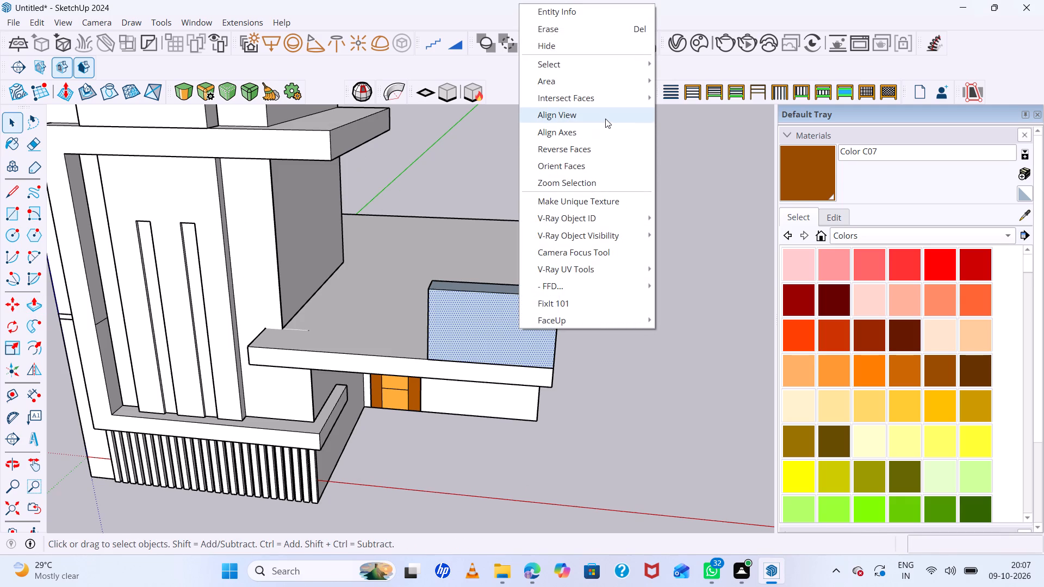
{"action": "left_click", "coordinate": [651, 400]}
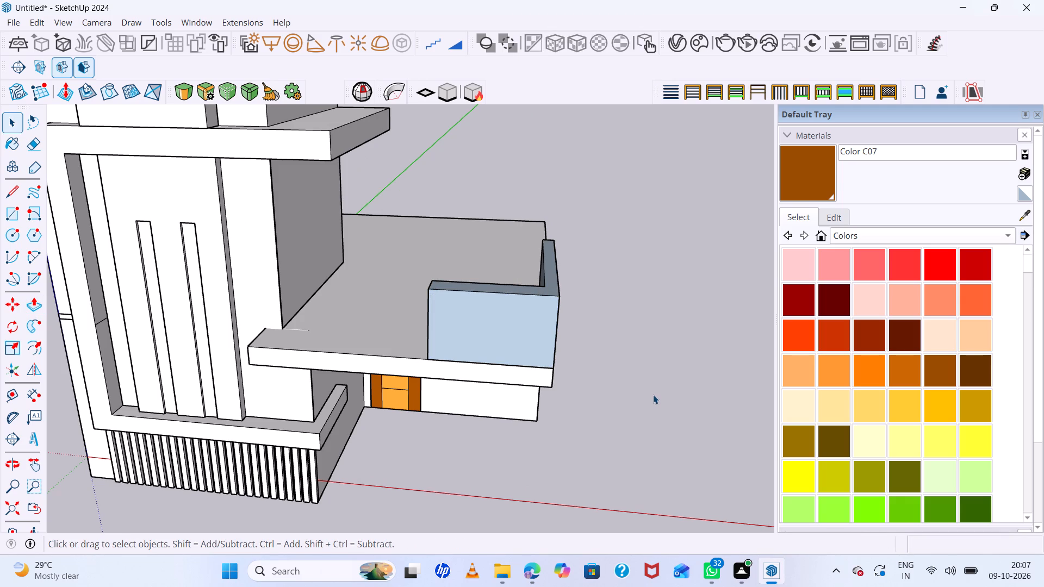
{"action": "double_click", "coordinate": [517, 326]}
{"action": "triple_click", "coordinate": [517, 325]}
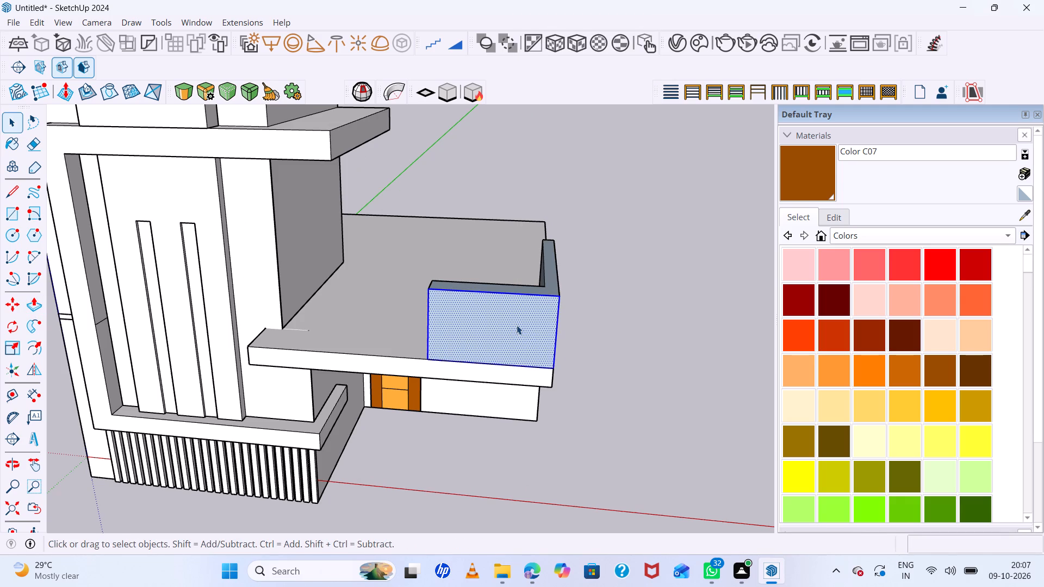
{"action": "left_click", "coordinate": [517, 325]}
{"action": "right_click", "coordinate": [515, 323]}
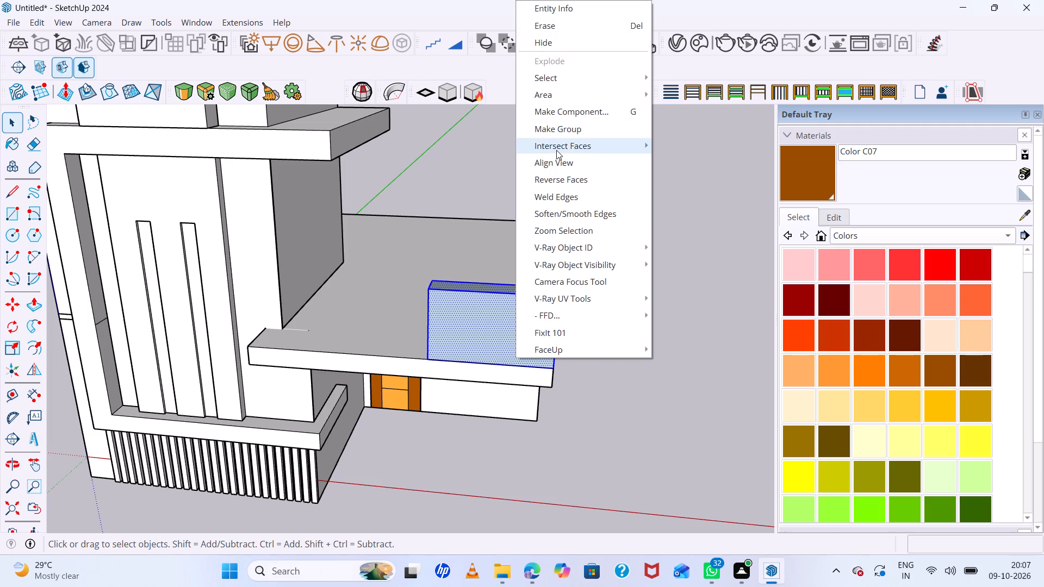
{"action": "left_click", "coordinate": [564, 178]}
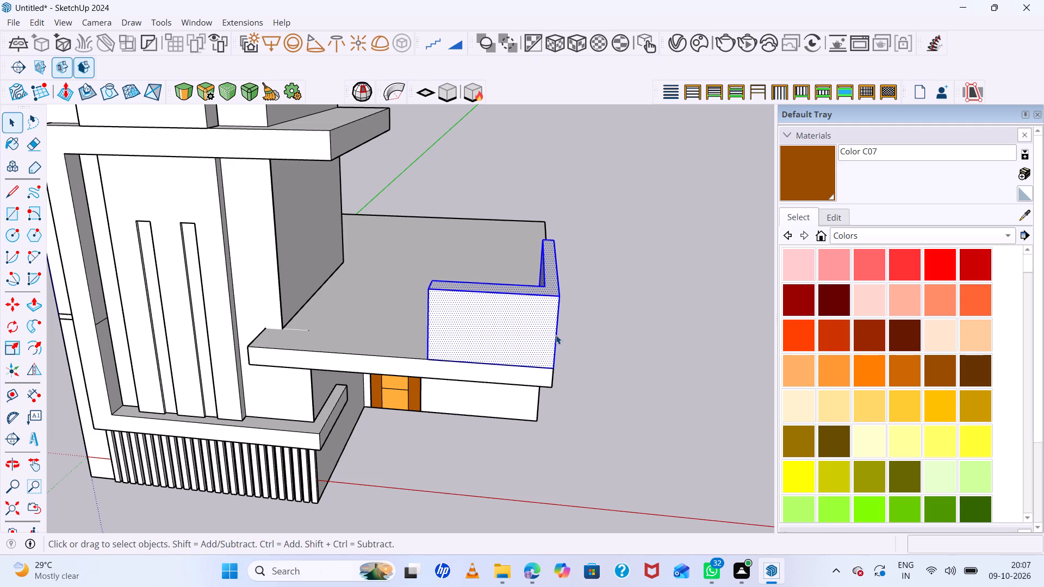
{"action": "left_click", "coordinate": [618, 343]}
Examine how the L-shaped roof wall sits against the house's front elevation.
{"action": "scroll", "coordinate": [538, 281], "scroll_direction": "down", "scroll_amount": 6}
{"action": "middle_click_drag", "start_coordinate": [588, 310], "coordinate": [596, 220]}
{"action": "scroll", "coordinate": [523, 261], "scroll_direction": "up", "scroll_amount": 3}
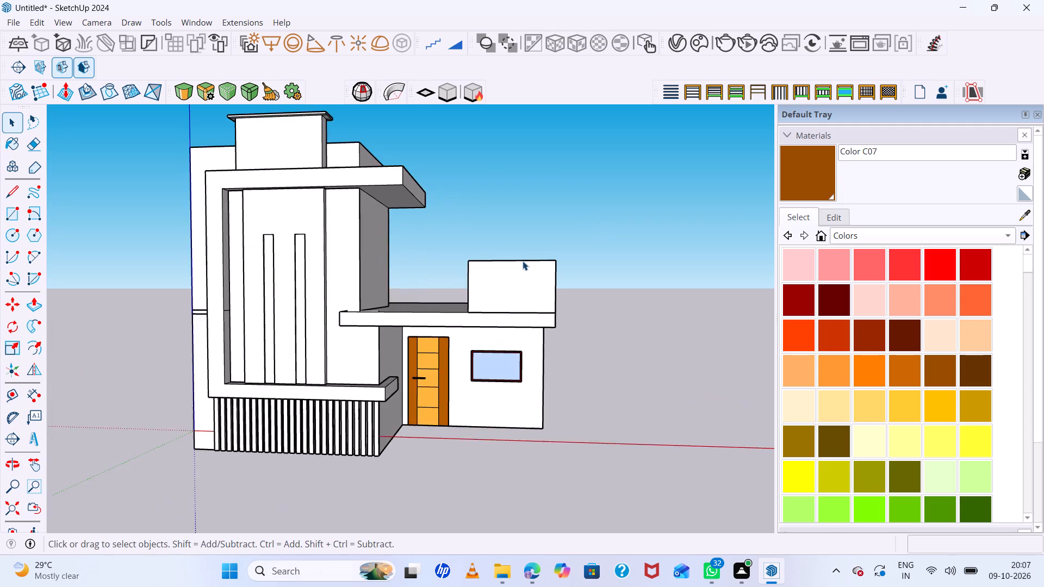
{"action": "scroll", "coordinate": [523, 261], "scroll_direction": "up", "scroll_amount": 3}
{"action": "middle_click_drag", "start_coordinate": [504, 275], "coordinate": [607, 264]}
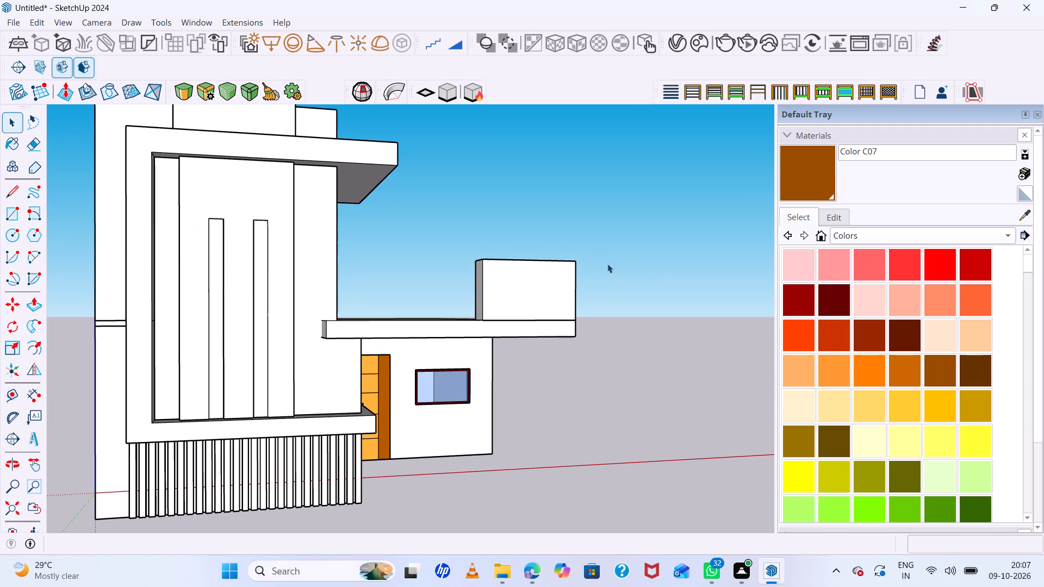
{"action": "scroll", "coordinate": [411, 251], "scroll_direction": "down", "scroll_amount": 6}
{"action": "scroll", "coordinate": [453, 251], "scroll_direction": "up", "scroll_amount": 5}
{"action": "scroll", "coordinate": [340, 260], "scroll_direction": "down", "scroll_amount": 6}
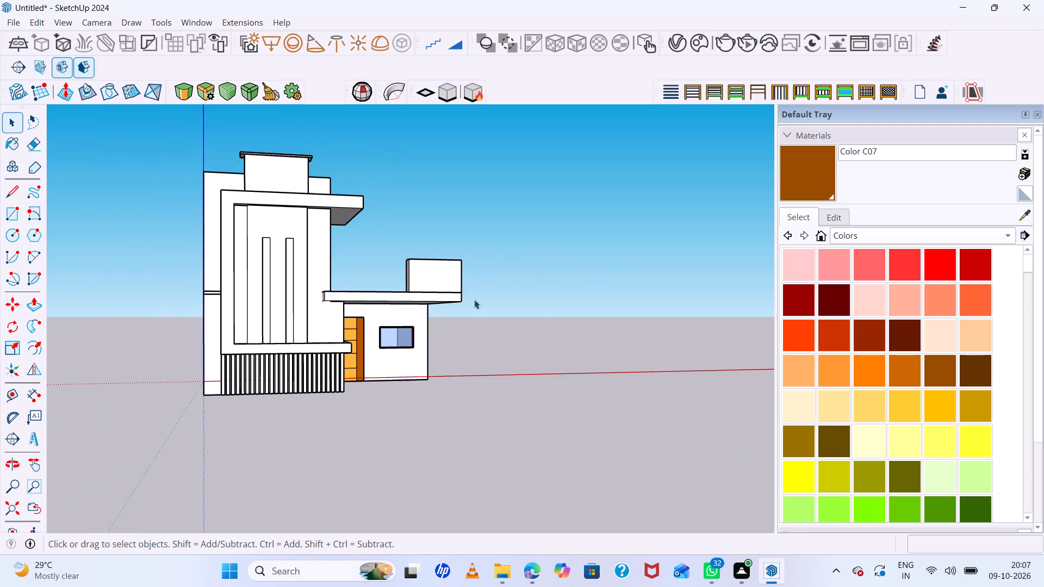
{"action": "middle_click_drag", "start_coordinate": [474, 299], "coordinate": [438, 289]}
{"action": "middle_click", "coordinate": [438, 289]}
{"action": "scroll", "coordinate": [444, 286], "scroll_direction": "up", "scroll_amount": 1}
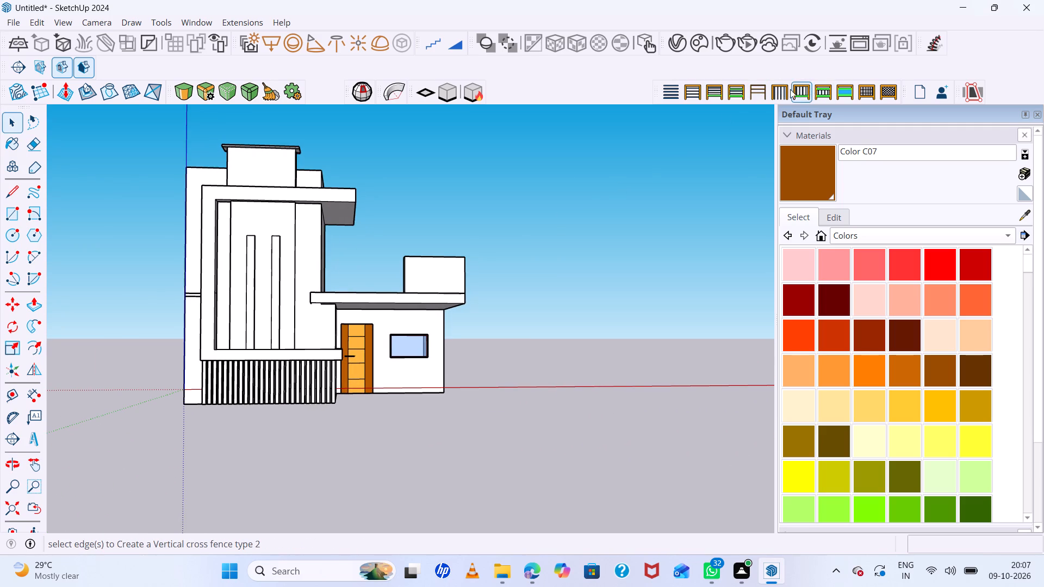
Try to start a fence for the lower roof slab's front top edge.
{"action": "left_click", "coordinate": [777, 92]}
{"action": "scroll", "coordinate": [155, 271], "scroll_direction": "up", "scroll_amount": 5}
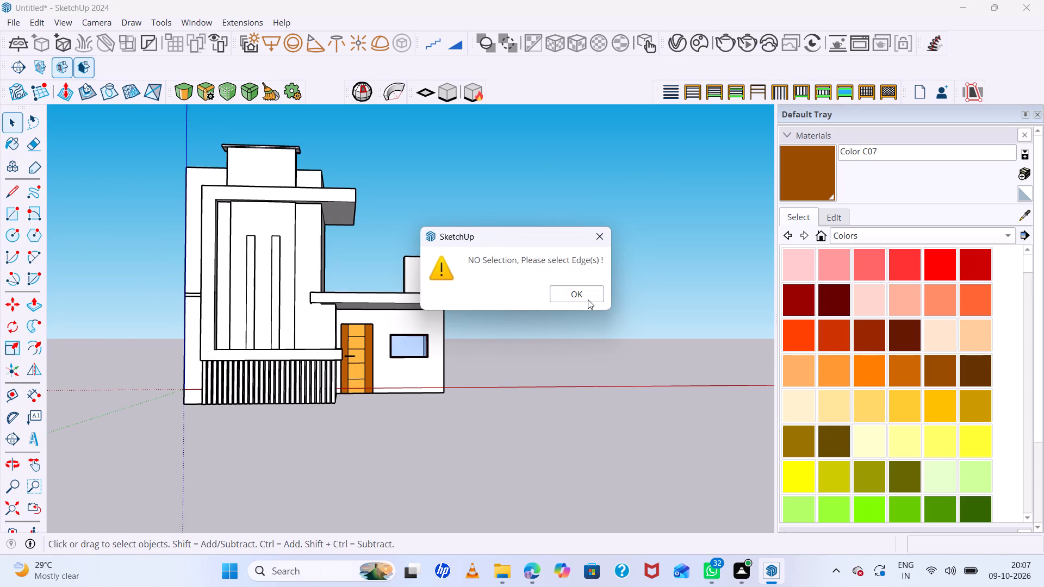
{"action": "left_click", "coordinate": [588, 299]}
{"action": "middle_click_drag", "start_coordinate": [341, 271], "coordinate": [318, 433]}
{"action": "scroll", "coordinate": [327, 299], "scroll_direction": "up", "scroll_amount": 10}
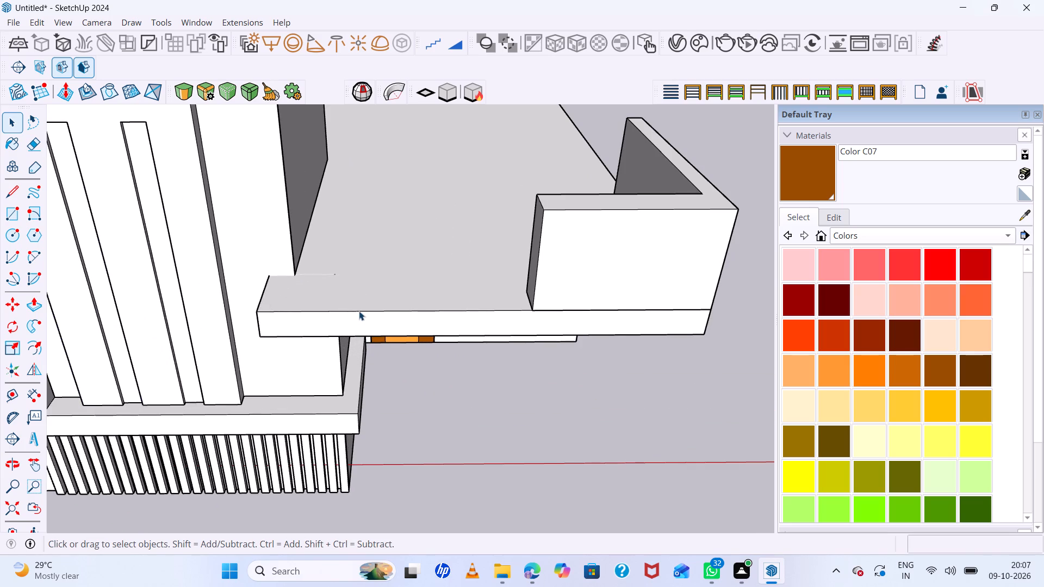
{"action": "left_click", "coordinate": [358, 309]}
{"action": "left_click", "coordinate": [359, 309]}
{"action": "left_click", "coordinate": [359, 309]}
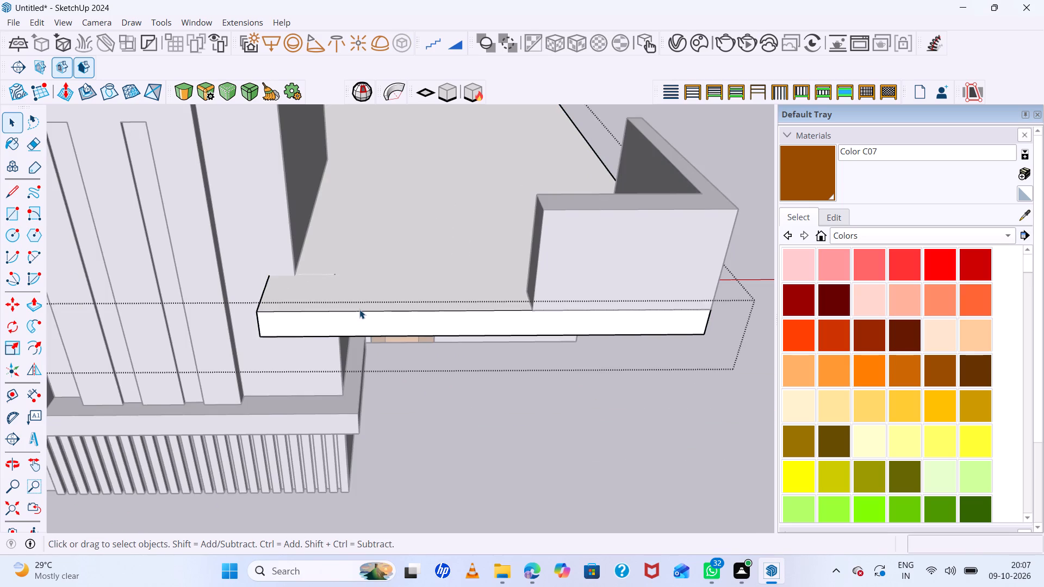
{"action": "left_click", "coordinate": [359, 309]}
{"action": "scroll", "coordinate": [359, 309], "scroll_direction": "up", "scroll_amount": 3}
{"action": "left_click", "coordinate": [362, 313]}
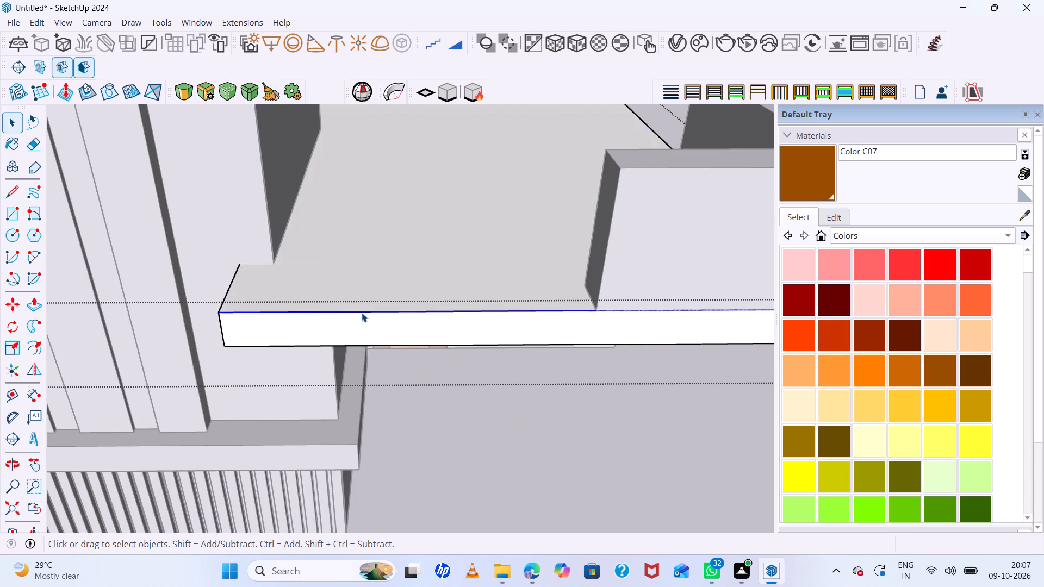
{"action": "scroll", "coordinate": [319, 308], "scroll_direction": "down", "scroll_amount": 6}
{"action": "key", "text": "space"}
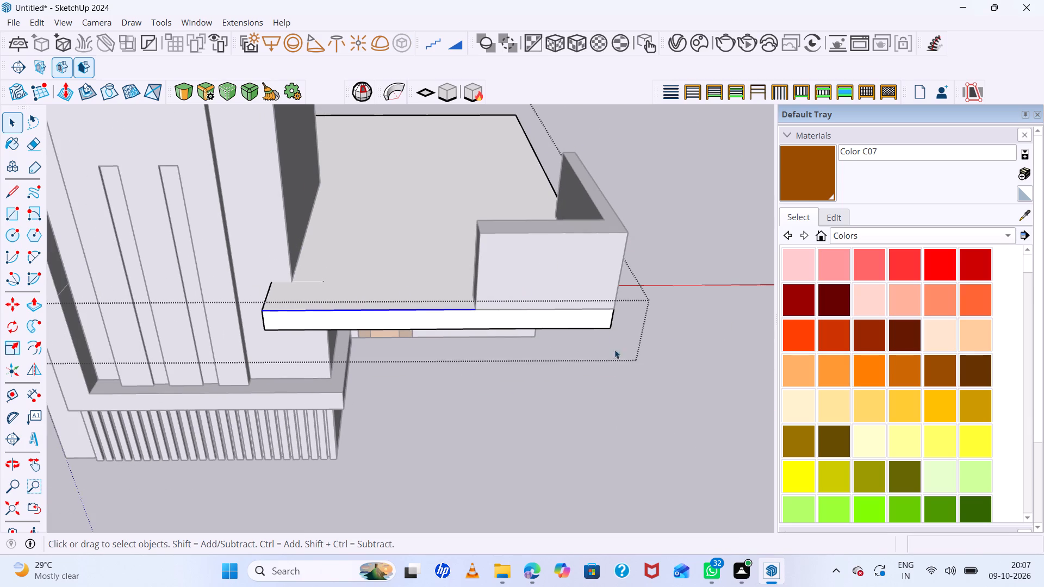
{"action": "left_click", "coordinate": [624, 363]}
Push/Pull the end face of the L-shaped parapet wall about 20' 8" along the lower roof's side edge to its rear corner.
{"action": "scroll", "coordinate": [392, 336], "scroll_direction": "down", "scroll_amount": 8}
{"action": "middle_click_drag", "start_coordinate": [478, 265], "coordinate": [477, 165]}
{"action": "scroll", "coordinate": [393, 334], "scroll_direction": "up", "scroll_amount": 6}
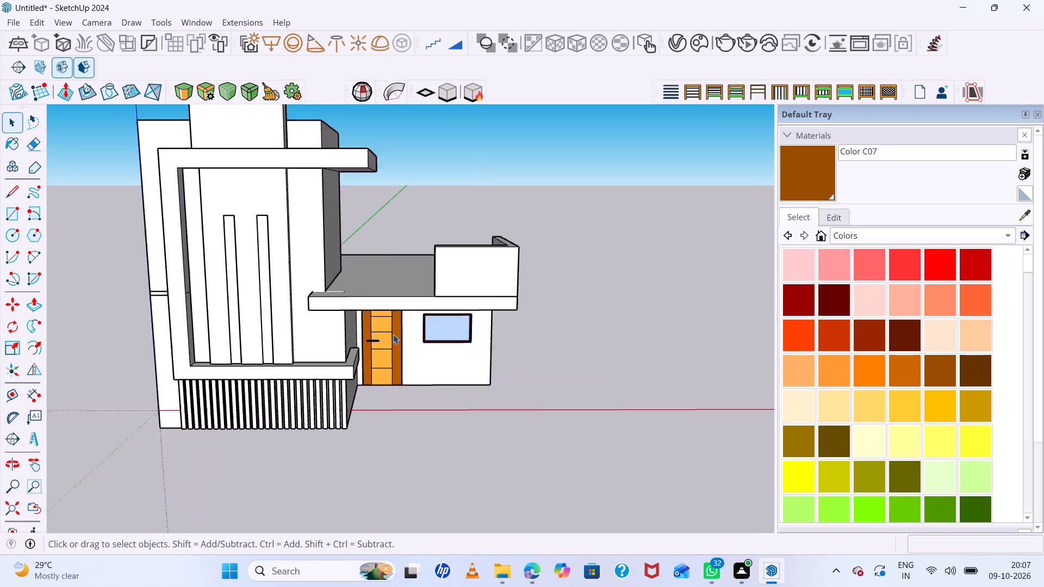
{"action": "scroll", "coordinate": [362, 333], "scroll_direction": "up", "scroll_amount": 1}
{"action": "middle_click_drag", "start_coordinate": [362, 333], "coordinate": [60, 519]}
{"action": "middle_click_drag", "start_coordinate": [620, 397], "coordinate": [379, 353]}
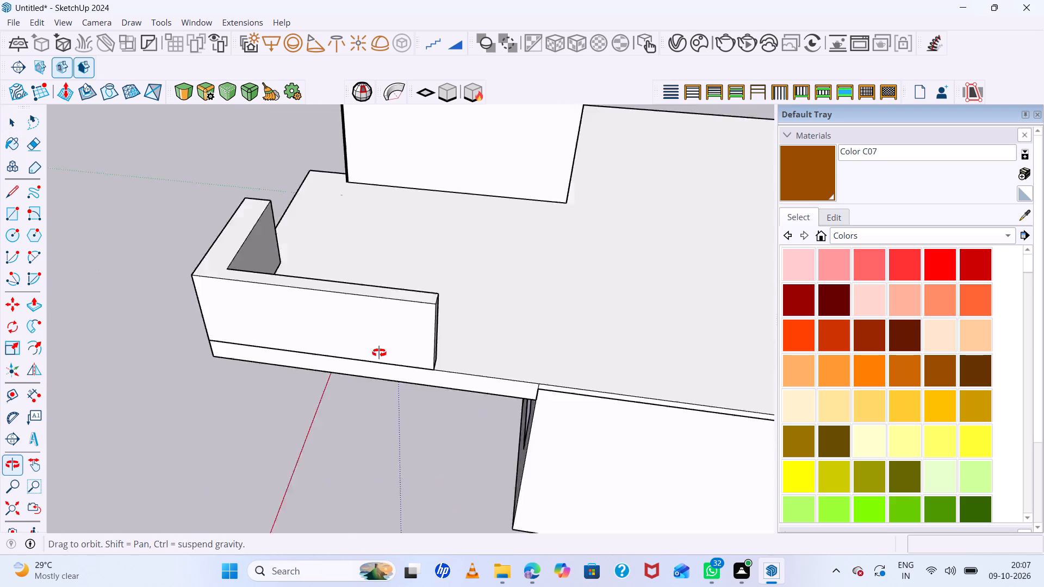
{"action": "middle_click_drag", "start_coordinate": [379, 353], "coordinate": [244, 325]}
{"action": "middle_click", "coordinate": [243, 324]}
{"action": "scroll", "coordinate": [253, 202], "scroll_direction": "up", "scroll_amount": 4}
{"action": "left_click", "coordinate": [209, 282]}
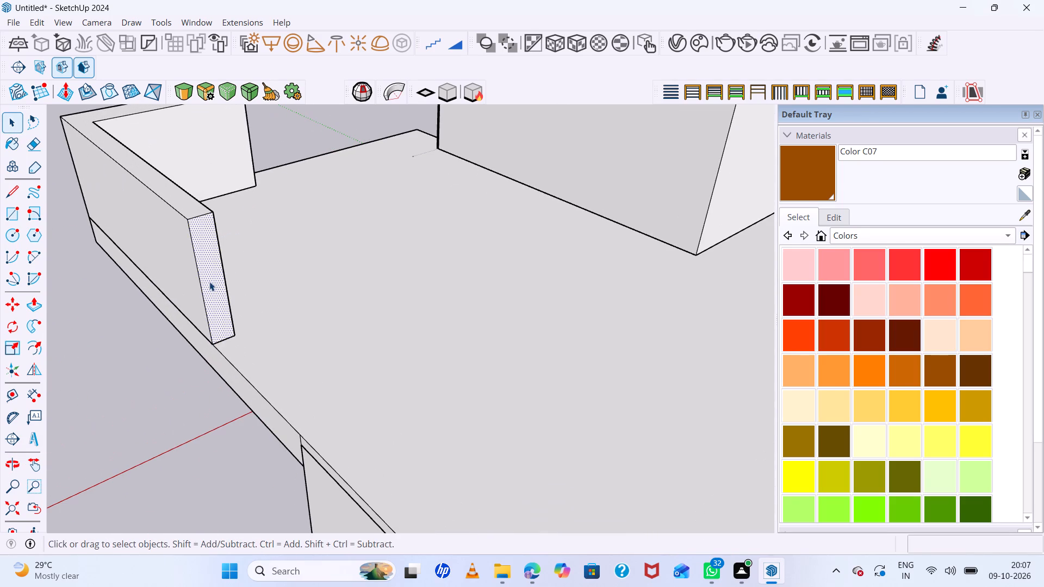
{"action": "key", "text": "p"}
{"action": "double_click", "coordinate": [209, 282]}
{"action": "scroll", "coordinate": [279, 384], "scroll_direction": "down", "scroll_amount": 3}
{"action": "left_click", "coordinate": [255, 310]}
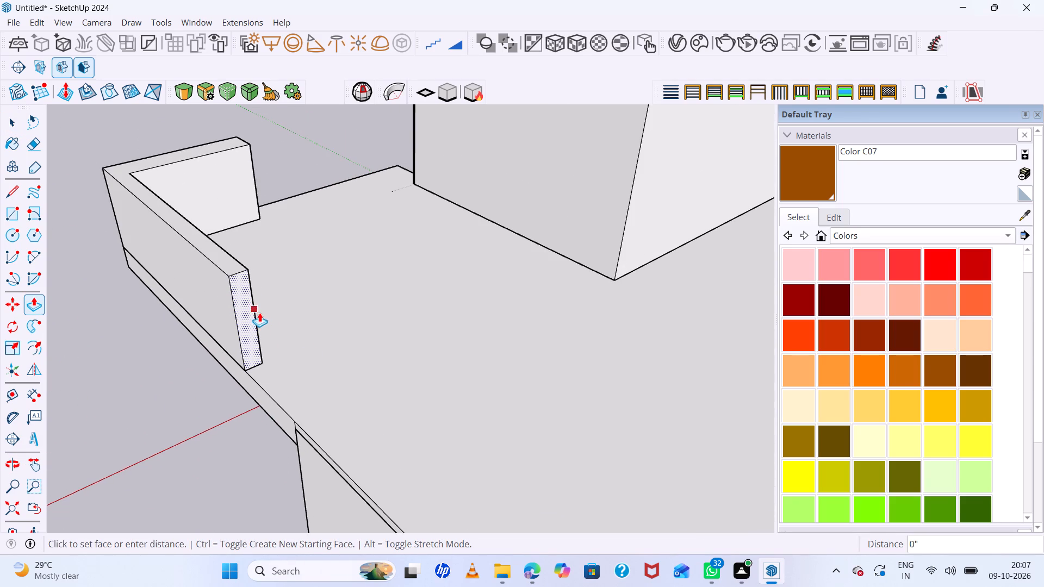
{"action": "scroll", "coordinate": [403, 395], "scroll_direction": "down", "scroll_amount": 14}
{"action": "scroll", "coordinate": [468, 444], "scroll_direction": "up", "scroll_amount": 6}
{"action": "scroll", "coordinate": [430, 399], "scroll_direction": "up", "scroll_amount": 4}
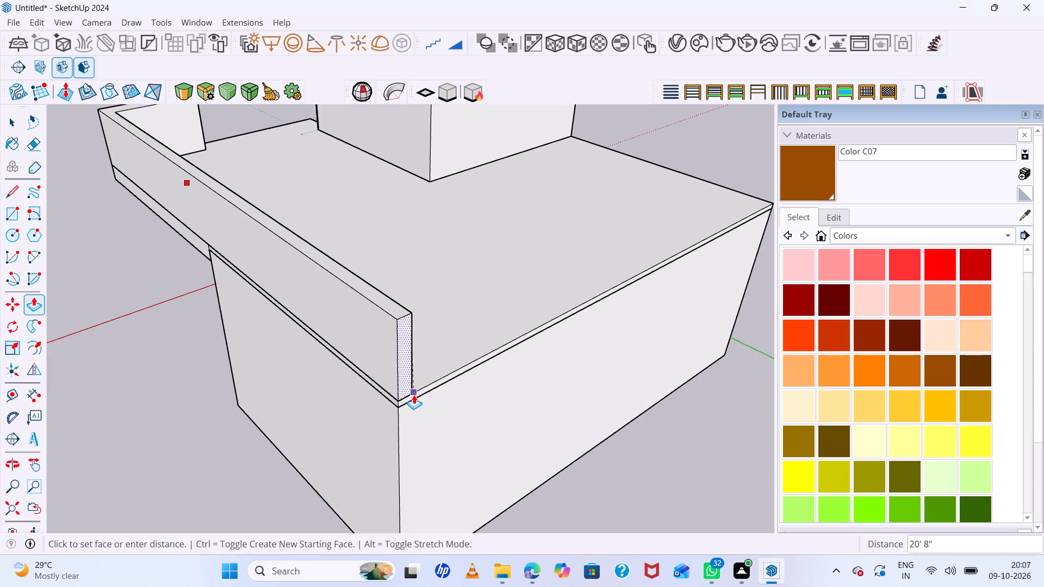
{"action": "left_click", "coordinate": [414, 395]}
Draw a 3' 11" vertical line on the side parapet's inner face, marking a wall-thickness strip at its rear end.
{"action": "middle_click_drag", "start_coordinate": [480, 361], "coordinate": [189, 331]}
{"action": "scroll", "coordinate": [170, 259], "scroll_direction": "down", "scroll_amount": 14}
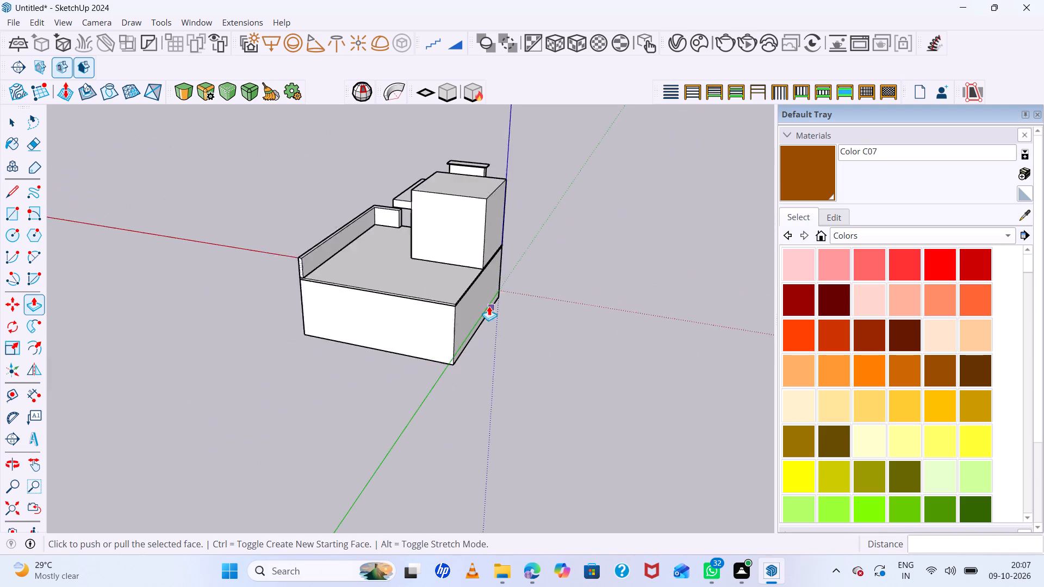
{"action": "middle_click_drag", "start_coordinate": [537, 292], "coordinate": [362, 236]}
{"action": "middle_click_drag", "start_coordinate": [358, 234], "coordinate": [352, 230]}
{"action": "scroll", "coordinate": [331, 216], "scroll_direction": "up", "scroll_amount": 17}
{"action": "key", "text": "space"}
{"action": "left_click", "coordinate": [289, 220]}
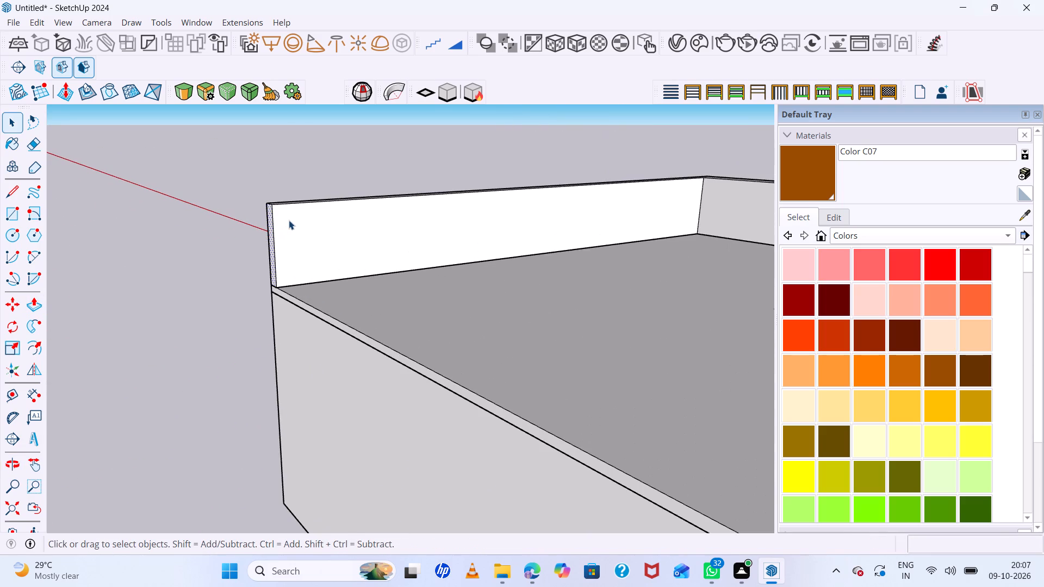
{"action": "scroll", "coordinate": [289, 220], "scroll_direction": "up", "scroll_amount": 1}
{"action": "key", "text": "l"}
{"action": "scroll", "coordinate": [284, 202], "scroll_direction": "up", "scroll_amount": 5}
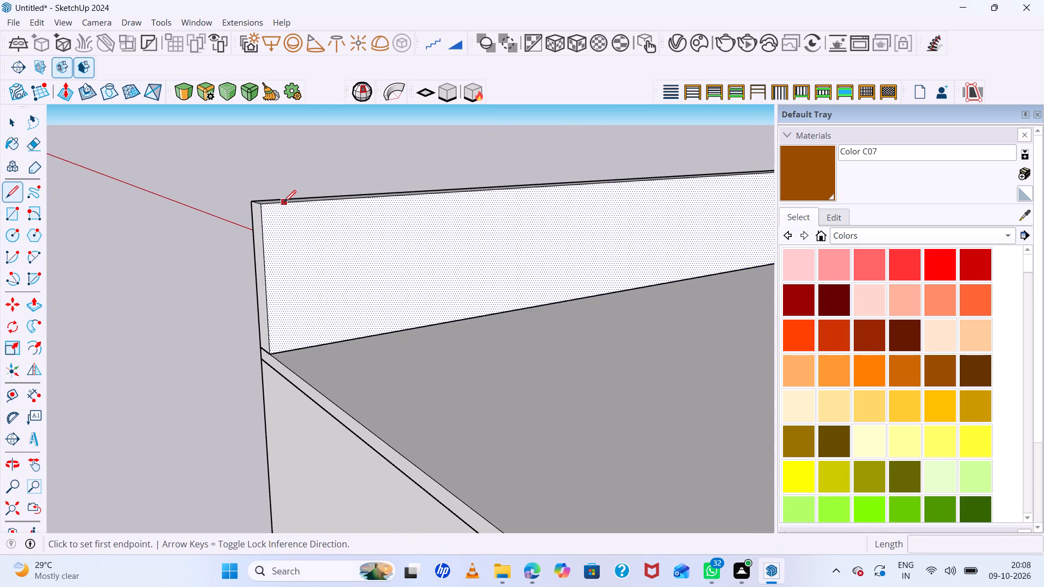
{"action": "left_click", "coordinate": [284, 204]}
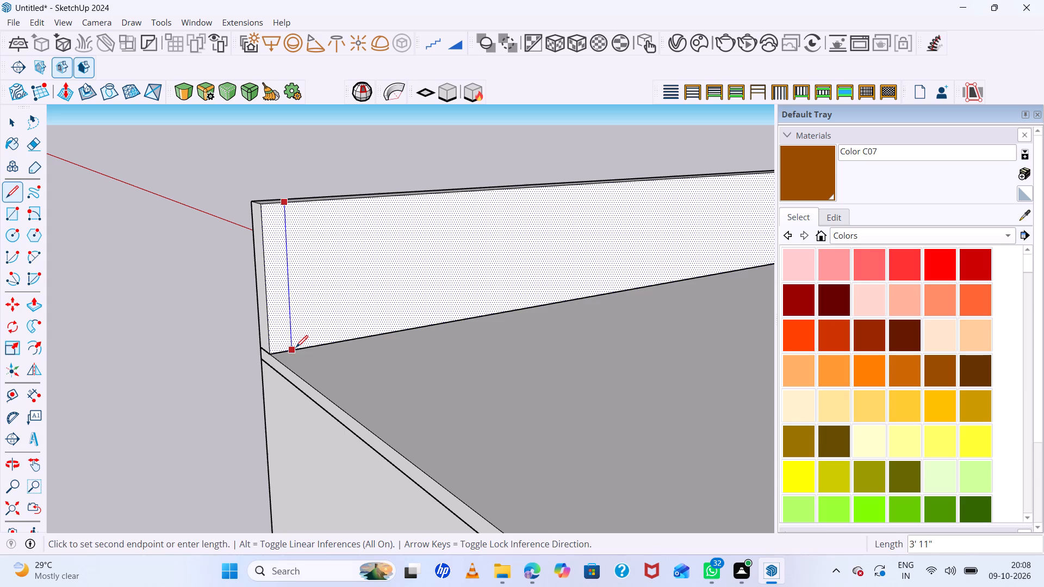
{"action": "left_click", "coordinate": [296, 348]}
Push/Pull the marked strip about 29' 4" along the lower roof's rear edge to the opposite rear corner.
{"action": "key", "text": "space"}
{"action": "double_click", "coordinate": [270, 297]}
{"action": "key", "text": "p"}
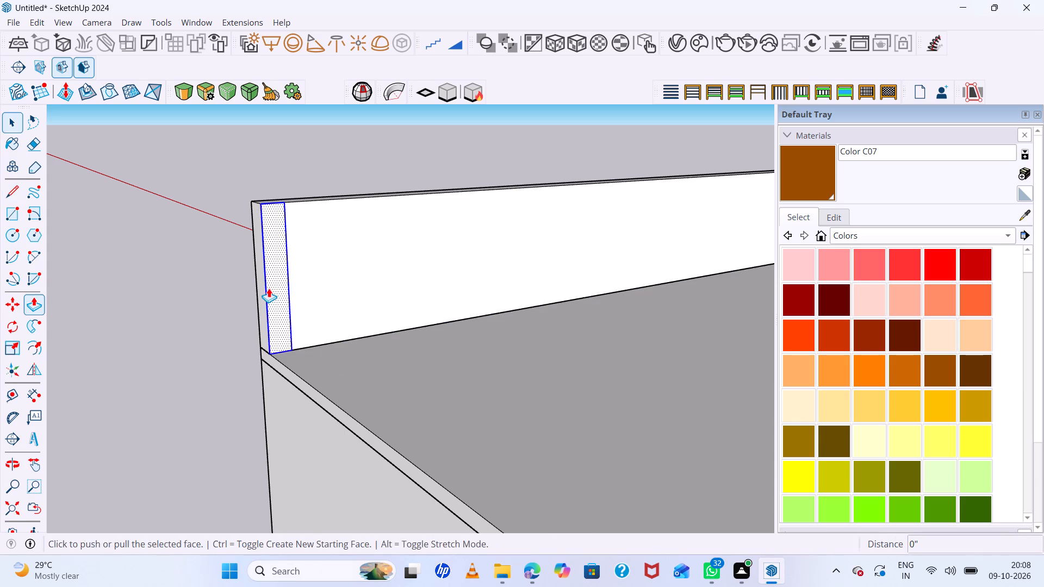
{"action": "left_click", "coordinate": [269, 288]}
{"action": "scroll", "coordinate": [431, 394], "scroll_direction": "down", "scroll_amount": 6}
{"action": "scroll", "coordinate": [391, 363], "scroll_direction": "down", "scroll_amount": 16}
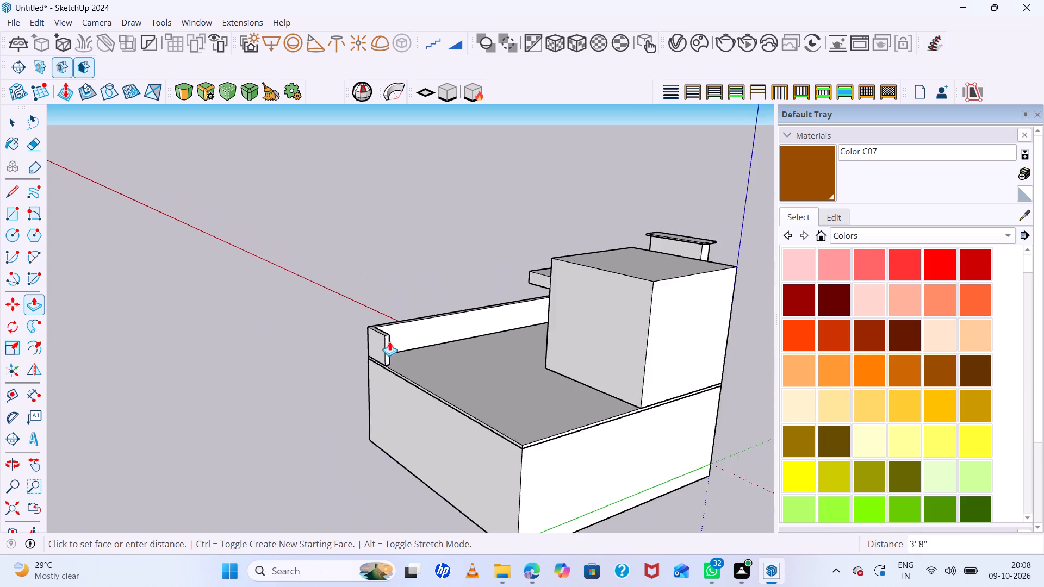
{"action": "scroll", "coordinate": [389, 341], "scroll_direction": "down", "scroll_amount": 4}
{"action": "scroll", "coordinate": [452, 408], "scroll_direction": "up", "scroll_amount": 16}
{"action": "left_click", "coordinate": [461, 374]}
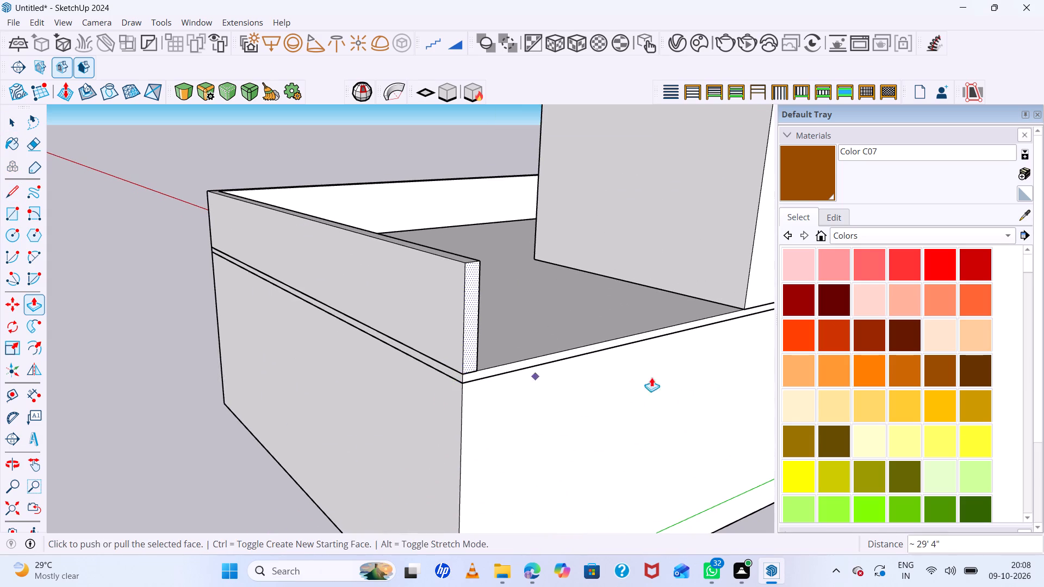
Draw a 3' 11" vertical line on the rear parapet's inner face, marking a narrow strip at its far end.
{"action": "middle_click_drag", "start_coordinate": [614, 376], "coordinate": [352, 373]}
{"action": "scroll", "coordinate": [534, 390], "scroll_direction": "down", "scroll_amount": 12}
{"action": "scroll", "coordinate": [383, 315], "scroll_direction": "up", "scroll_amount": 6}
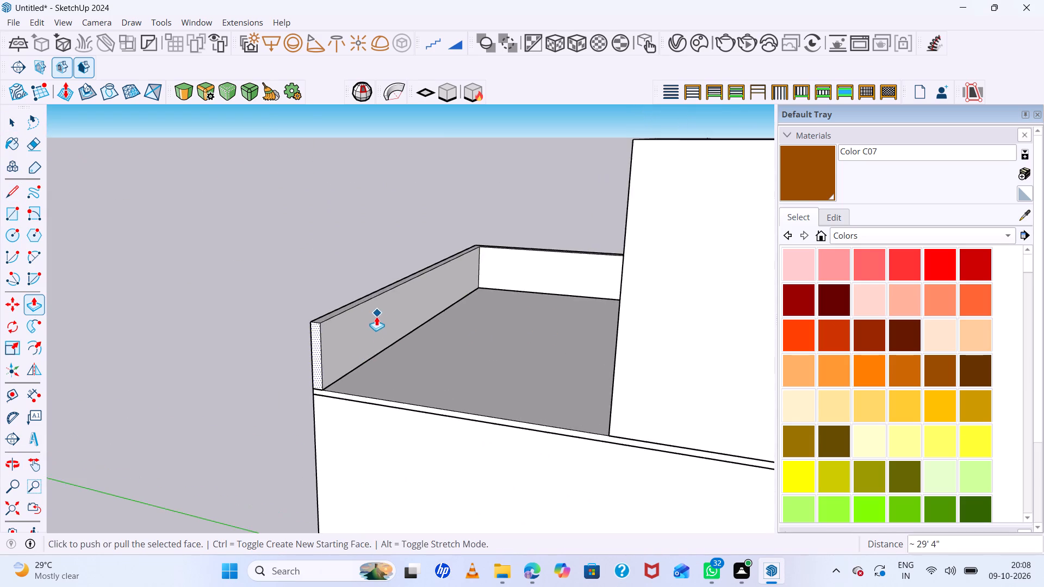
{"action": "middle_click_drag", "start_coordinate": [380, 326], "coordinate": [303, 302]}
{"action": "key", "text": "space"}
{"action": "double_click", "coordinate": [279, 323]}
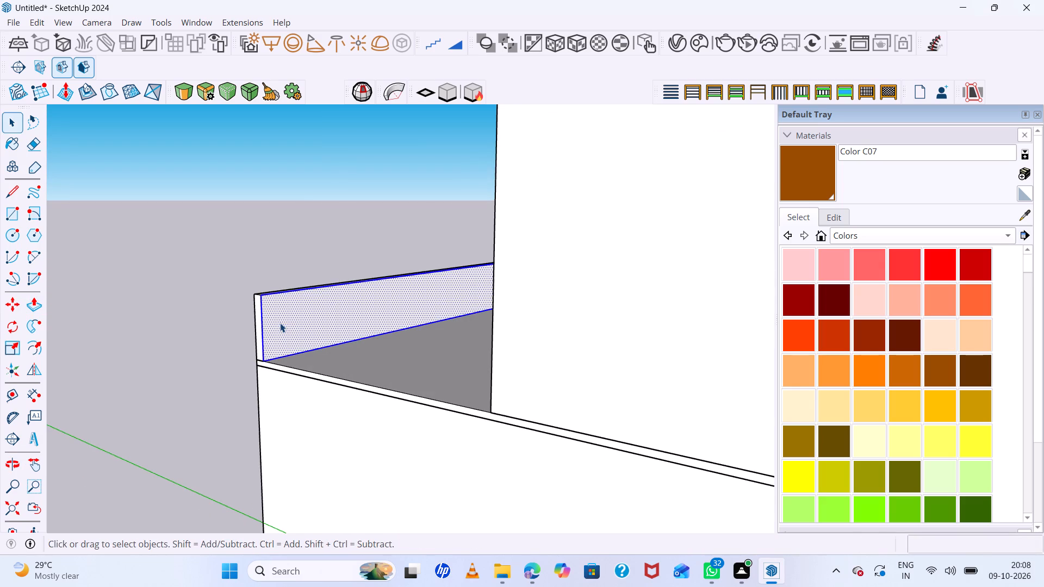
{"action": "key", "text": "l"}
{"action": "scroll", "coordinate": [271, 307], "scroll_direction": "up", "scroll_amount": 10}
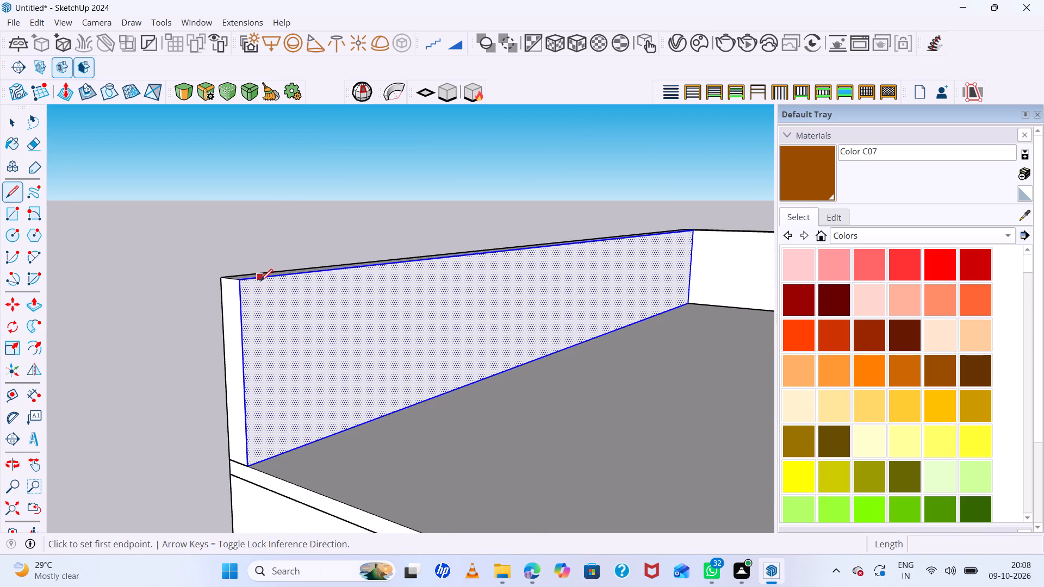
{"action": "left_click", "coordinate": [260, 281]}
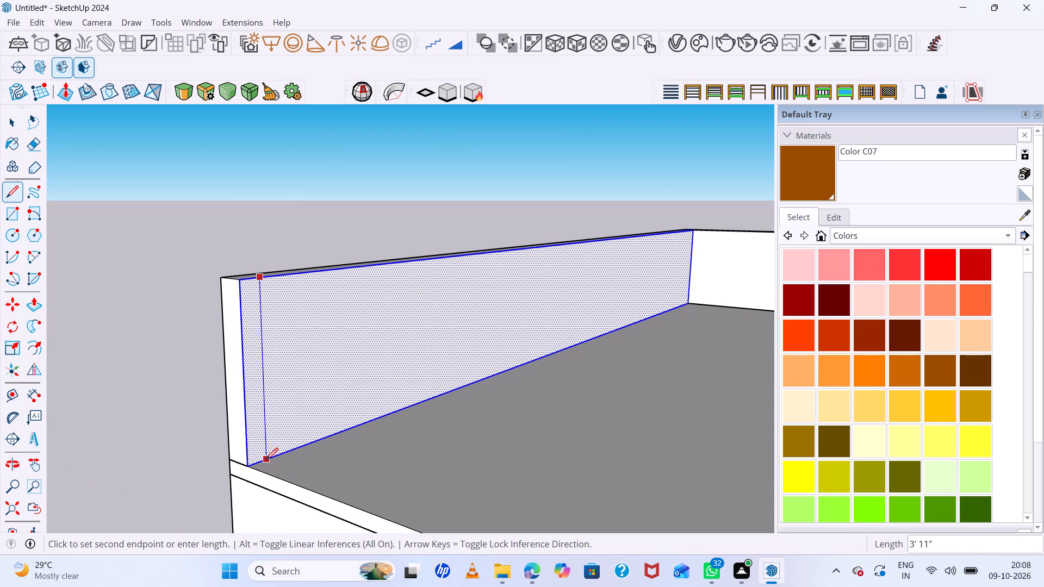
{"action": "left_click", "coordinate": [266, 460]}
Push/Pull this end strip about 15' 8" along the roof's remaining side edge to meet the taller upper block.
{"action": "key", "text": "space"}
{"action": "left_click", "coordinate": [248, 392]}
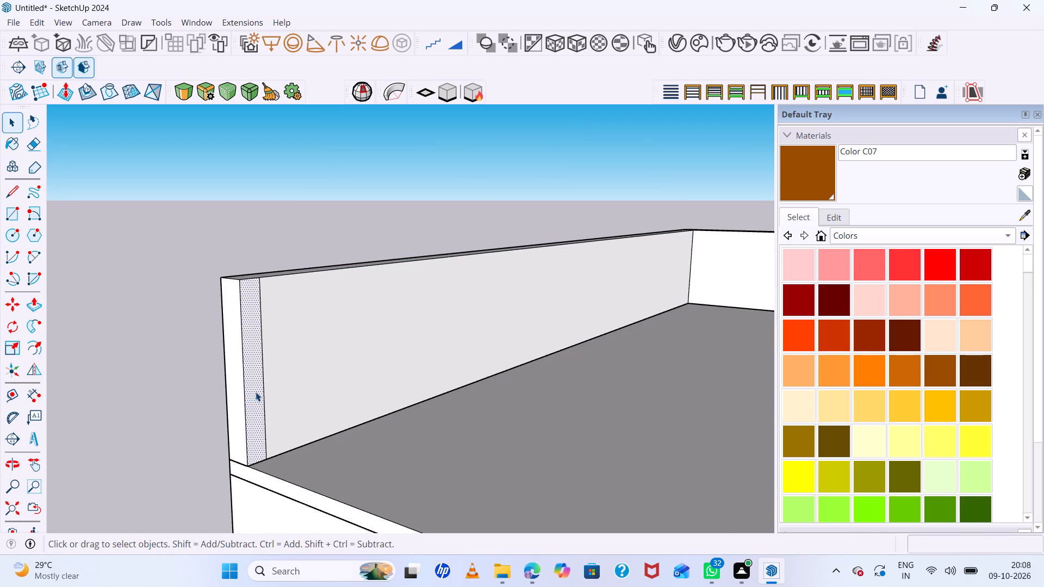
{"action": "key", "text": "p"}
{"action": "left_click", "coordinate": [255, 388]}
{"action": "scroll", "coordinate": [455, 442], "scroll_direction": "down", "scroll_amount": 13}
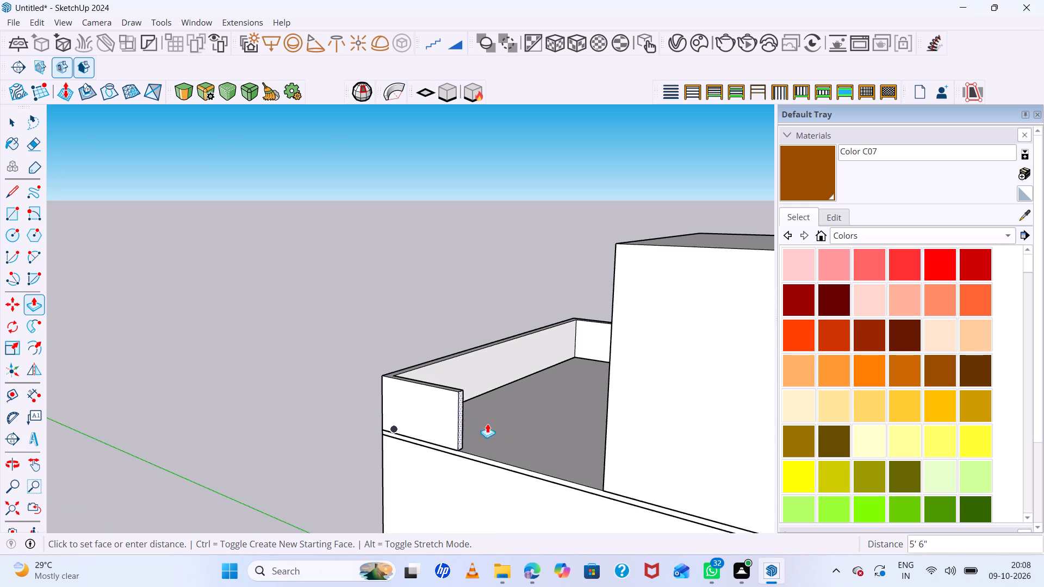
{"action": "left_click", "coordinate": [606, 488]}
Examine the extended parapet wall from the side and from the house's front elevation.
{"action": "scroll", "coordinate": [284, 416], "scroll_direction": "down", "scroll_amount": 7}
{"action": "middle_click_drag", "start_coordinate": [314, 423], "coordinate": [325, 426]}
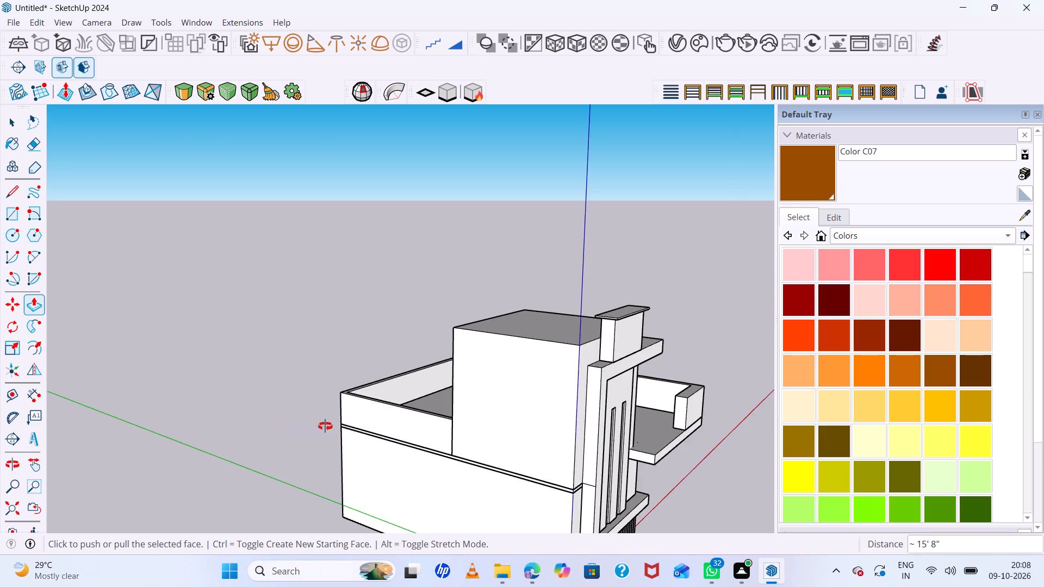
{"action": "middle_click_drag", "start_coordinate": [325, 426], "coordinate": [55, 284]}
{"action": "scroll", "coordinate": [279, 339], "scroll_direction": "down", "scroll_amount": 13}
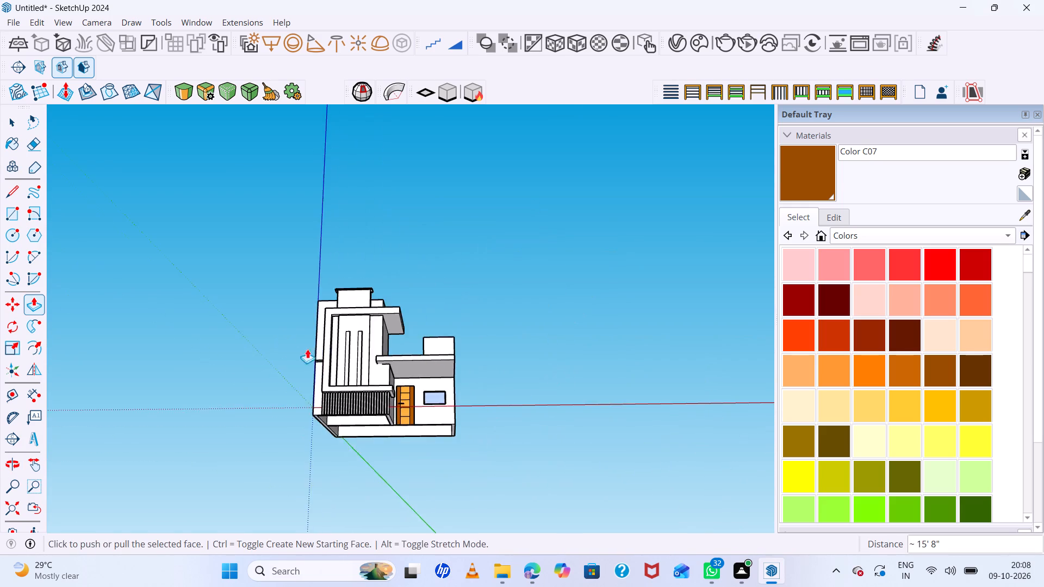
{"action": "scroll", "coordinate": [438, 358], "scroll_direction": "up", "scroll_amount": 1}
{"action": "middle_click_drag", "start_coordinate": [438, 366], "coordinate": [450, 464]}
{"action": "middle_click", "coordinate": [450, 464]}
{"action": "scroll", "coordinate": [456, 352], "scroll_direction": "up", "scroll_amount": 17}
{"action": "scroll", "coordinate": [555, 326], "scroll_direction": "down", "scroll_amount": 8}
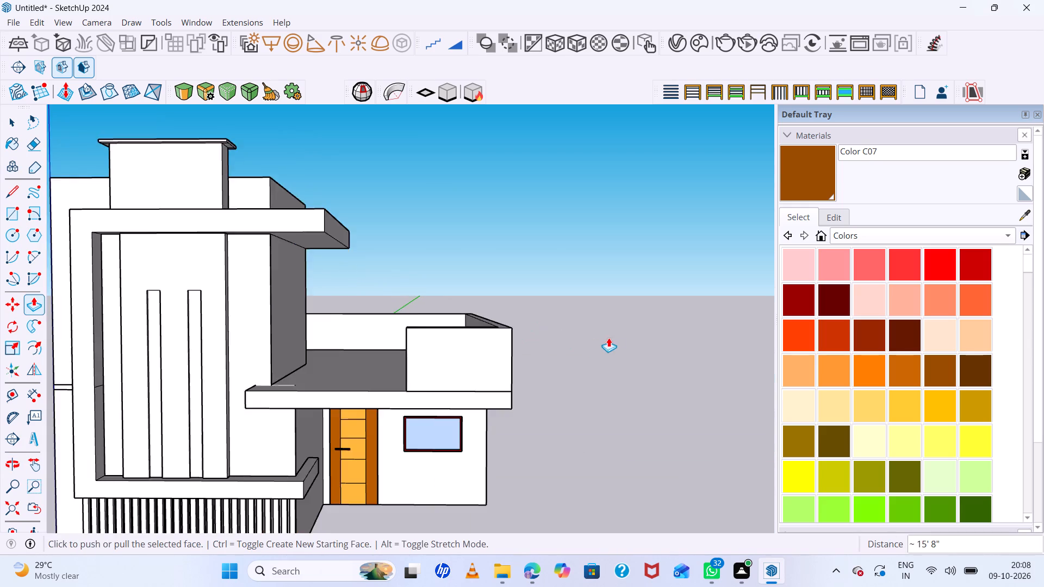
{"action": "scroll", "coordinate": [608, 338], "scroll_direction": "down", "scroll_amount": 5}
{"action": "scroll", "coordinate": [463, 320], "scroll_direction": "up", "scroll_amount": 5}
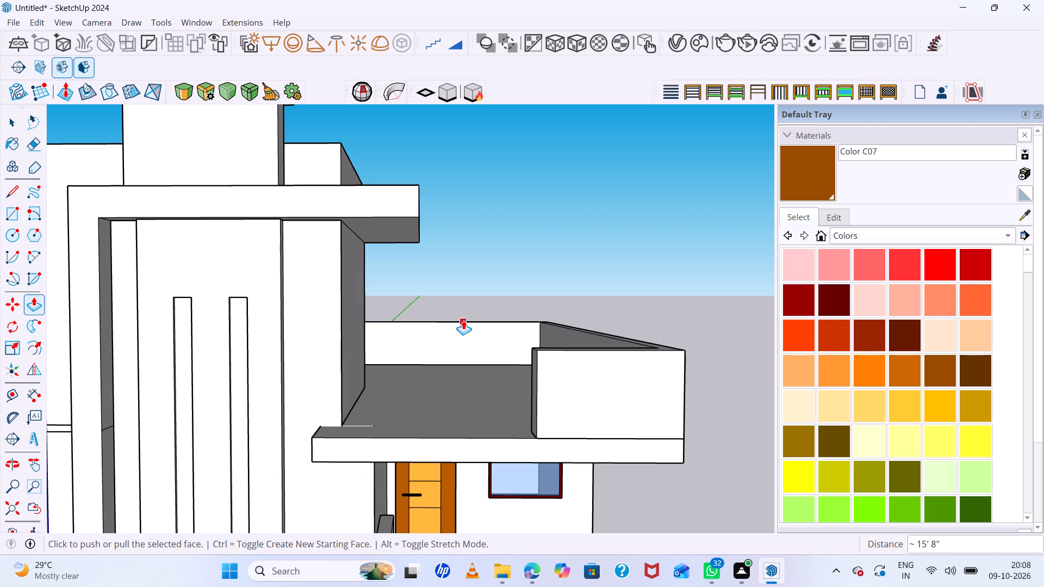
Draw a 3" by 3" square on the lower roof slab's top, near its front corner beside the tower.
{"action": "middle_click_drag", "start_coordinate": [462, 320], "coordinate": [458, 492]}
{"action": "middle_click", "coordinate": [458, 492]}
{"action": "scroll", "coordinate": [435, 272], "scroll_direction": "down", "scroll_amount": 7}
{"action": "scroll", "coordinate": [409, 386], "scroll_direction": "up", "scroll_amount": 10}
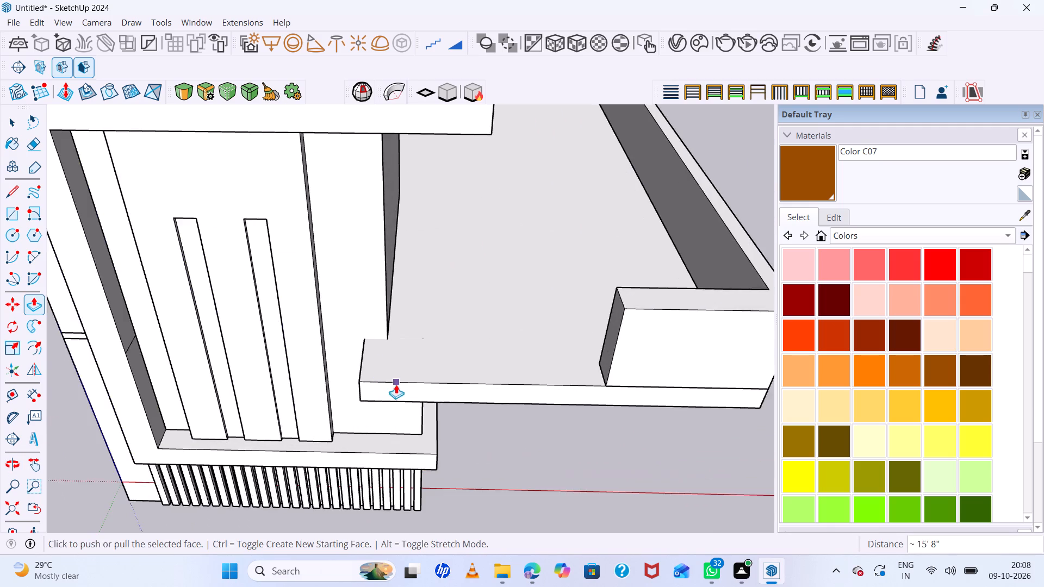
{"action": "scroll", "coordinate": [396, 384], "scroll_direction": "up", "scroll_amount": 6}
{"action": "key", "text": "f"}
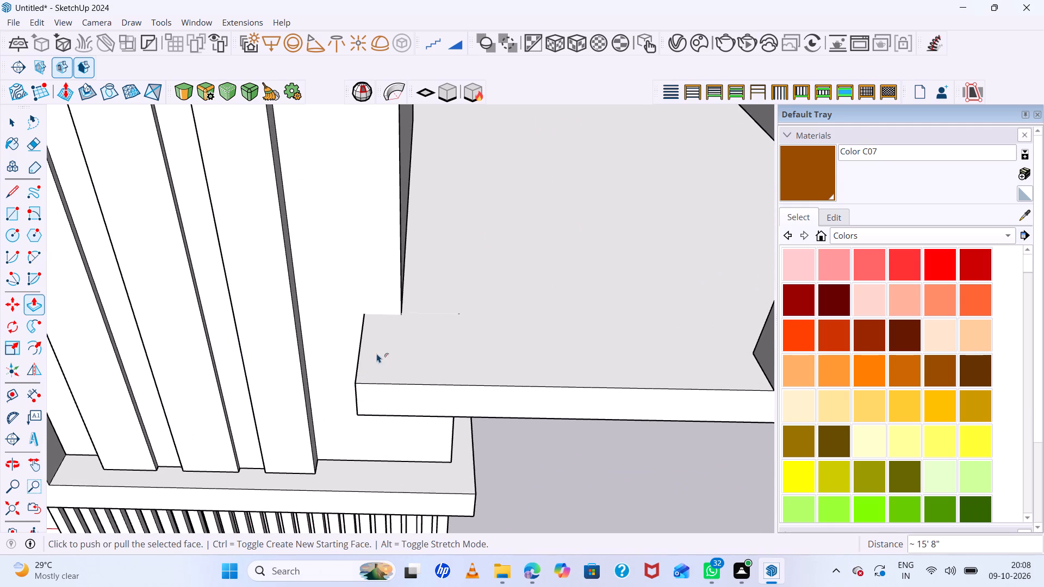
{"action": "scroll", "coordinate": [381, 370], "scroll_direction": "up", "scroll_amount": 6}
{"action": "key", "text": "r"}
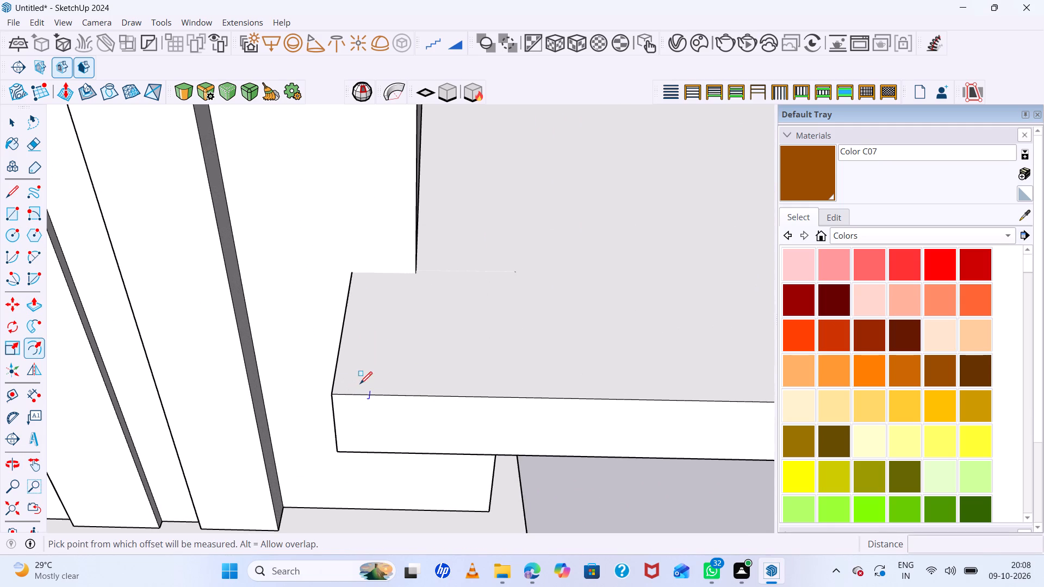
{"action": "scroll", "coordinate": [353, 382], "scroll_direction": "up", "scroll_amount": 6}
{"action": "left_click", "coordinate": [346, 368]}
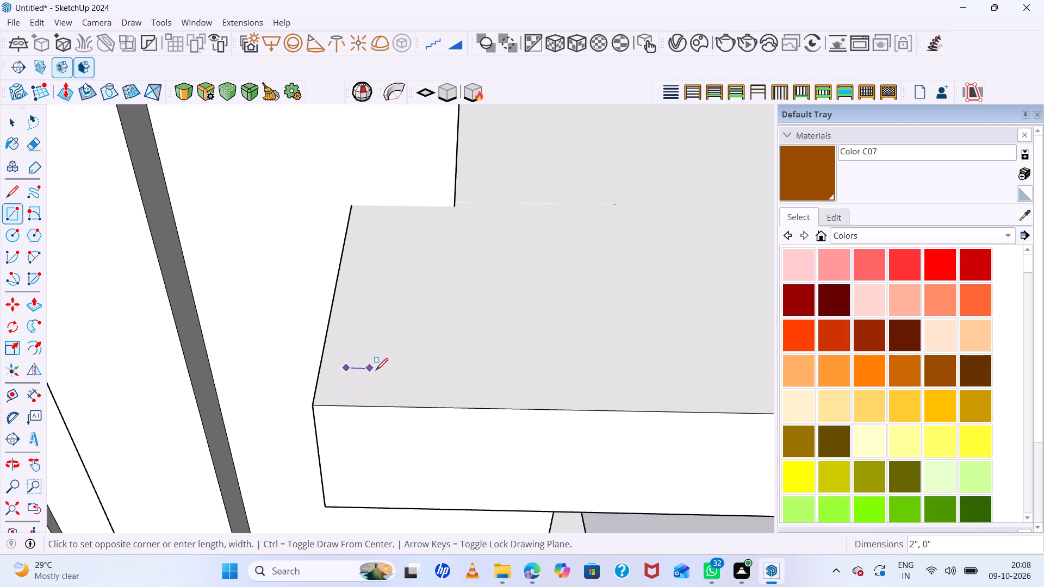
{"action": "left_click", "coordinate": [380, 392]}
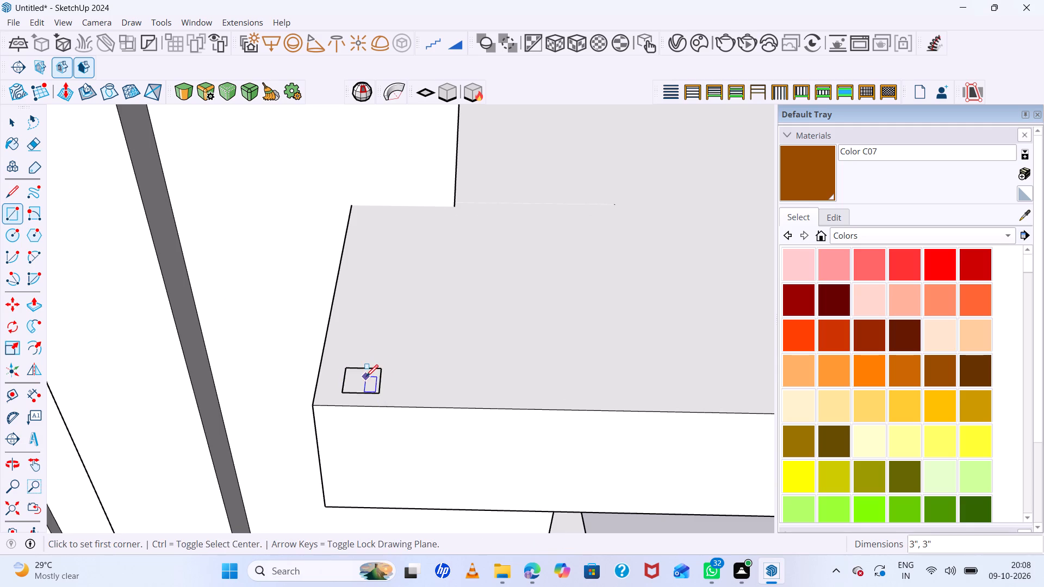
Push/Pull the small square up 3' 1" to form a railing post.
{"action": "key", "text": "space"}
{"action": "left_click", "coordinate": [366, 377]}
{"action": "key", "text": "p"}
{"action": "left_click", "coordinate": [366, 377]}
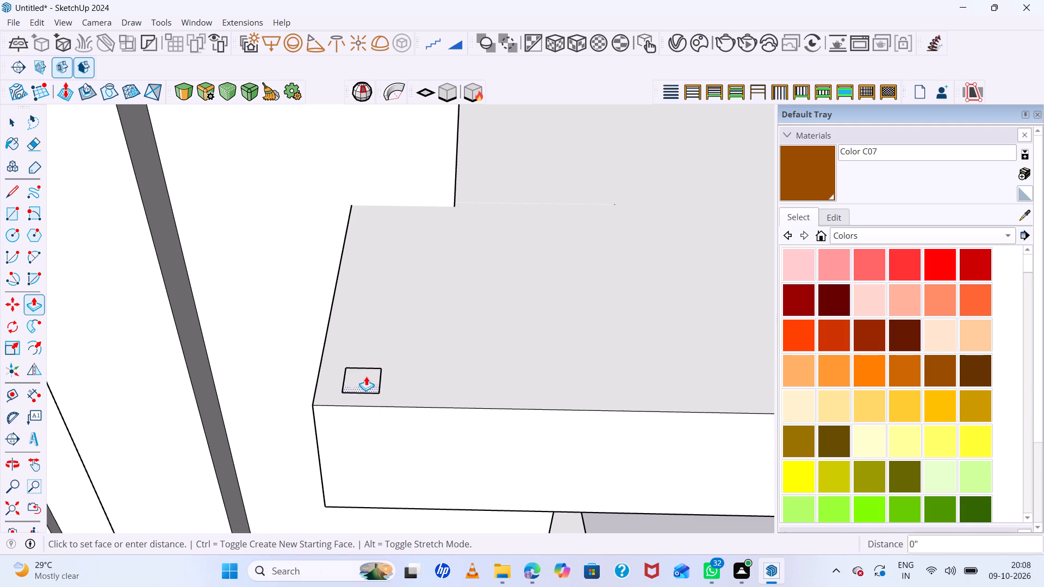
{"action": "scroll", "coordinate": [377, 290], "scroll_direction": "down", "scroll_amount": 14}
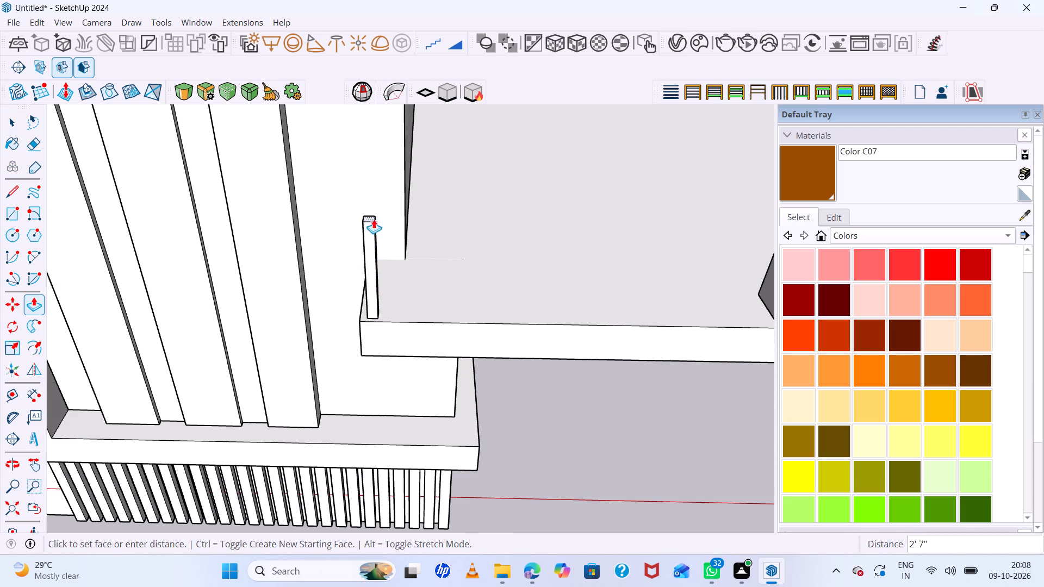
{"action": "left_click", "coordinate": [378, 199]}
Raise the post's top face another 10" to match the front parapet wall's top.
{"action": "middle_click_drag", "start_coordinate": [471, 295], "coordinate": [275, 264]}
{"action": "middle_click", "coordinate": [275, 264]}
{"action": "scroll", "coordinate": [402, 280], "scroll_direction": "down", "scroll_amount": 5}
{"action": "middle_click_drag", "start_coordinate": [358, 274], "coordinate": [552, 300]}
{"action": "scroll", "coordinate": [328, 218], "scroll_direction": "up", "scroll_amount": 4}
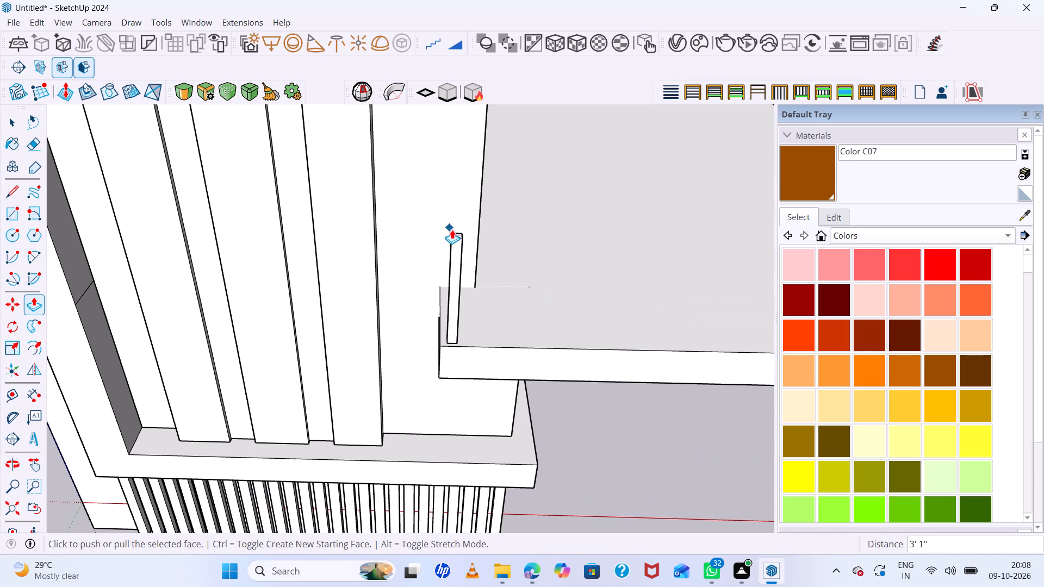
{"action": "left_click", "coordinate": [456, 234]}
{"action": "scroll", "coordinate": [458, 186], "scroll_direction": "down", "scroll_amount": 6}
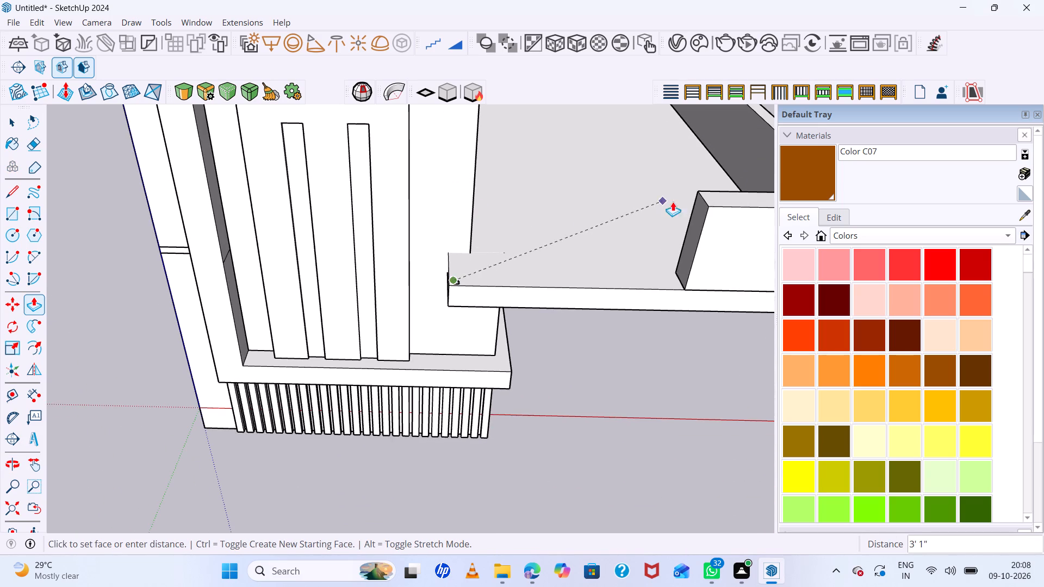
{"action": "left_click", "coordinate": [703, 198]}
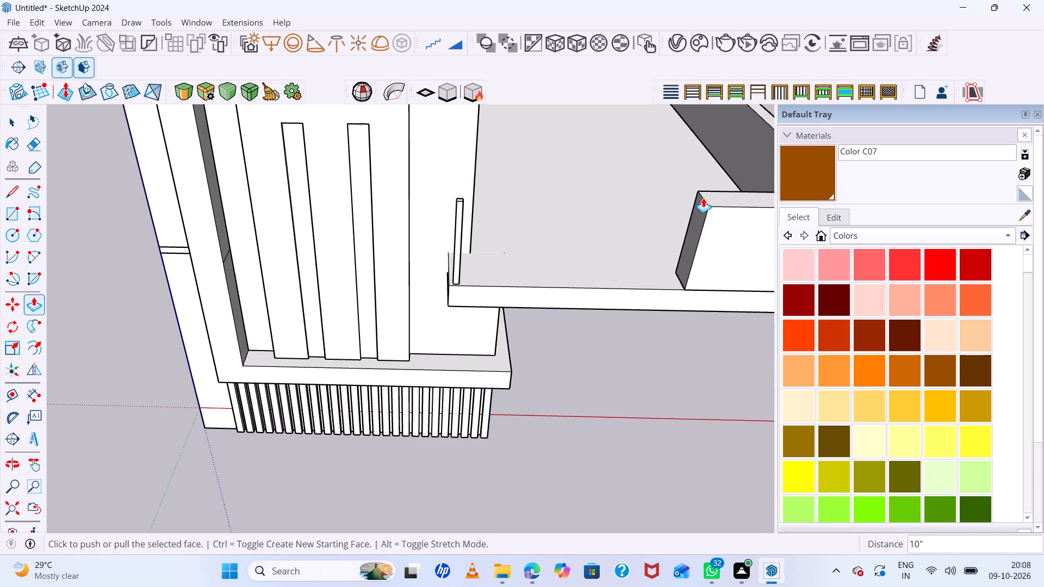
Examine the new post at the lower roof slab's front corner from several angles.
{"action": "scroll", "coordinate": [369, 215], "scroll_direction": "down", "scroll_amount": 4}
{"action": "middle_click_drag", "start_coordinate": [477, 220], "coordinate": [268, 205]}
{"action": "middle_click", "coordinate": [263, 205]}
{"action": "middle_click", "coordinate": [259, 204]}
{"action": "scroll", "coordinate": [361, 192], "scroll_direction": "up", "scroll_amount": 10}
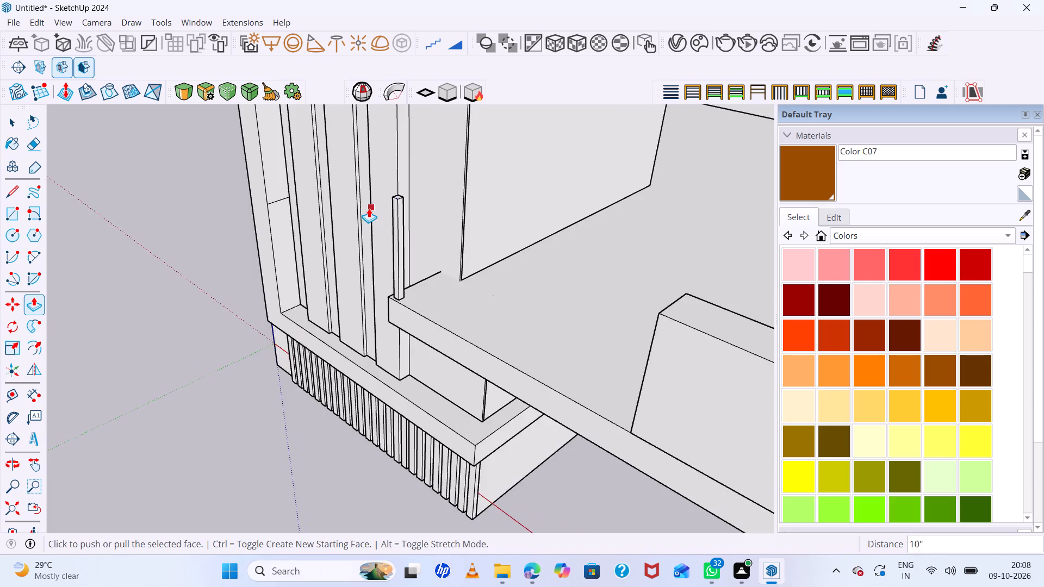
{"action": "middle_click_drag", "start_coordinate": [434, 248], "coordinate": [420, 261]}
{"action": "middle_click", "coordinate": [420, 261]}
{"action": "scroll", "coordinate": [387, 221], "scroll_direction": "down", "scroll_amount": 6}
{"action": "middle_click_drag", "start_coordinate": [386, 302], "coordinate": [517, 403]}
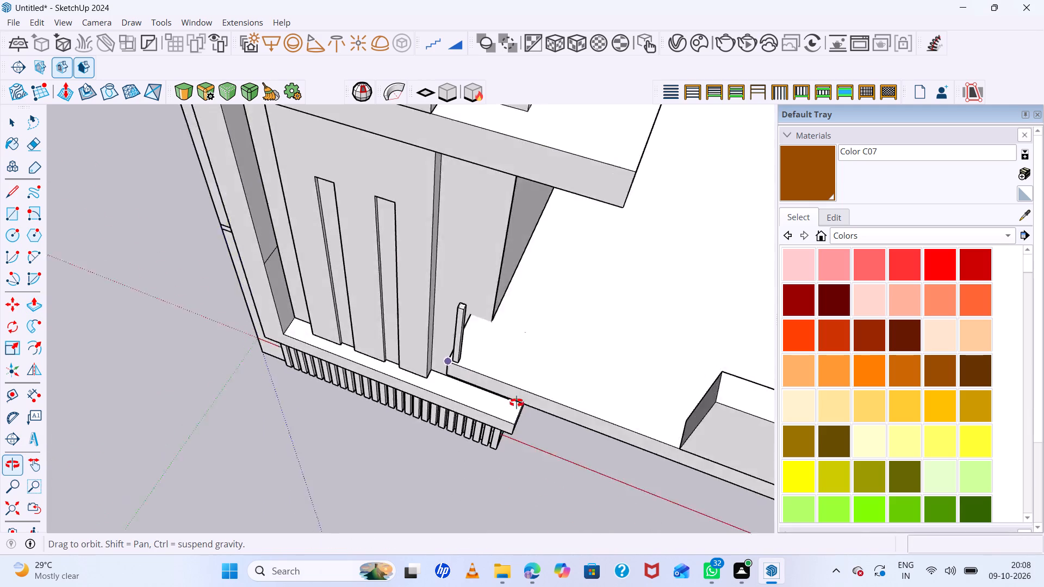
{"action": "middle_click_drag", "start_coordinate": [517, 403], "coordinate": [565, 420]}
{"action": "scroll", "coordinate": [473, 342], "scroll_direction": "up", "scroll_amount": 4}
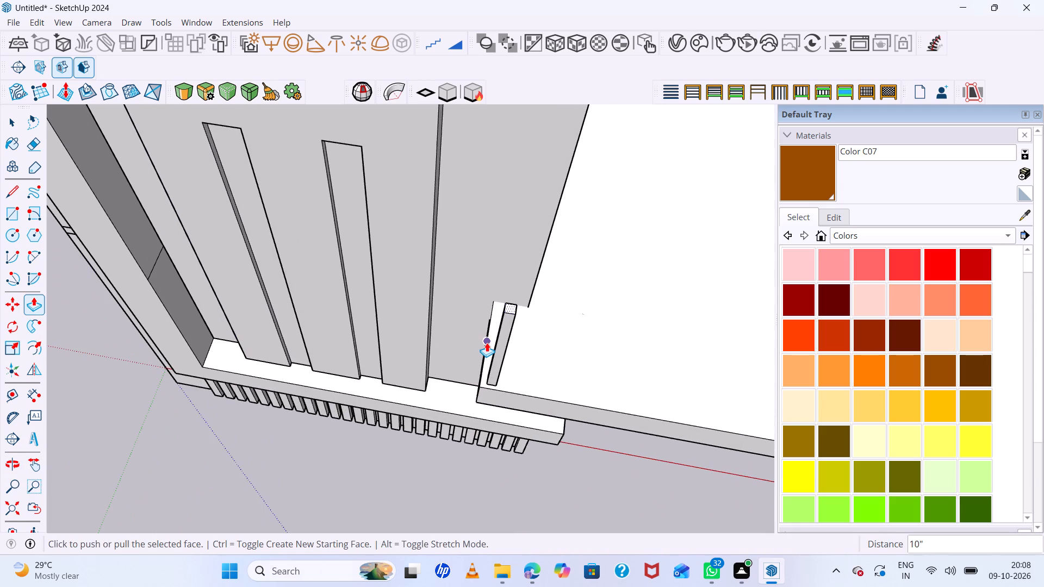
Undo the post's height changes and the small square it was built from.
{"action": "key", "text": "ctrl+z"}
{"action": "key", "text": "ctrl+z"}
{"action": "key", "text": "ctrl+z"}
{"action": "scroll", "coordinate": [408, 351], "scroll_direction": "down", "scroll_amount": 6}
{"action": "scroll", "coordinate": [714, 394], "scroll_direction": "up", "scroll_amount": 6}
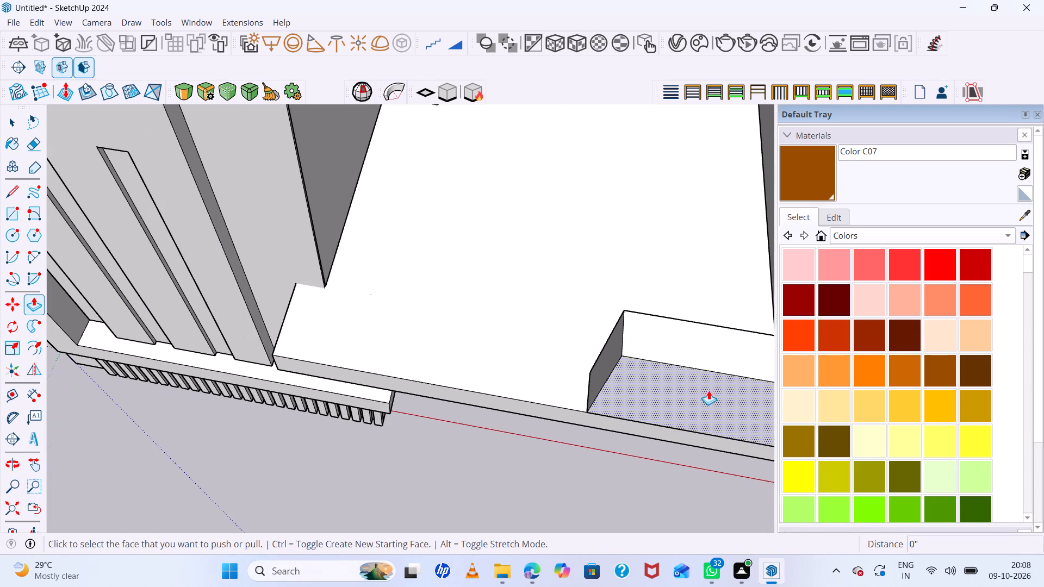
Draw a guide line across the lower roof slab's top, from the front parapet's end face to the slab edge beside the tower.
{"action": "key", "text": "l"}
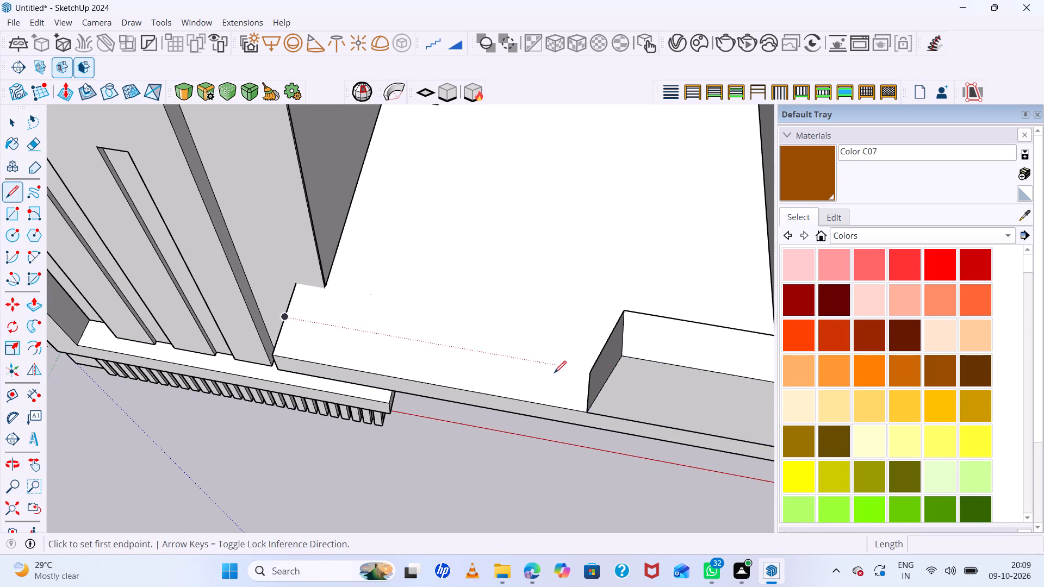
{"action": "scroll", "coordinate": [554, 373], "scroll_direction": "up", "scroll_amount": 4}
{"action": "left_click", "coordinate": [607, 399]}
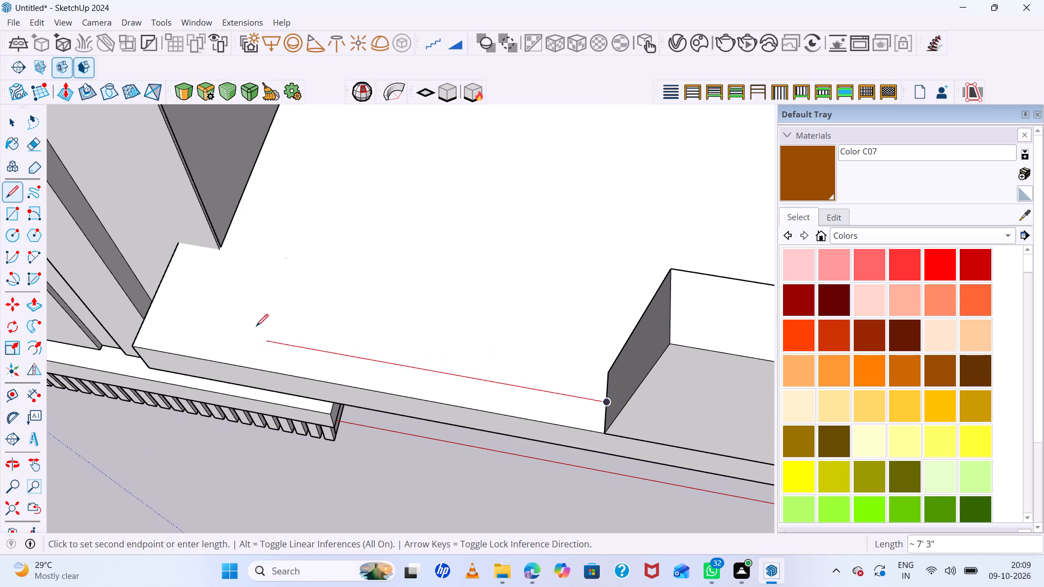
{"action": "left_click", "coordinate": [148, 316]}
{"action": "scroll", "coordinate": [437, 367], "scroll_direction": "down", "scroll_amount": 5}
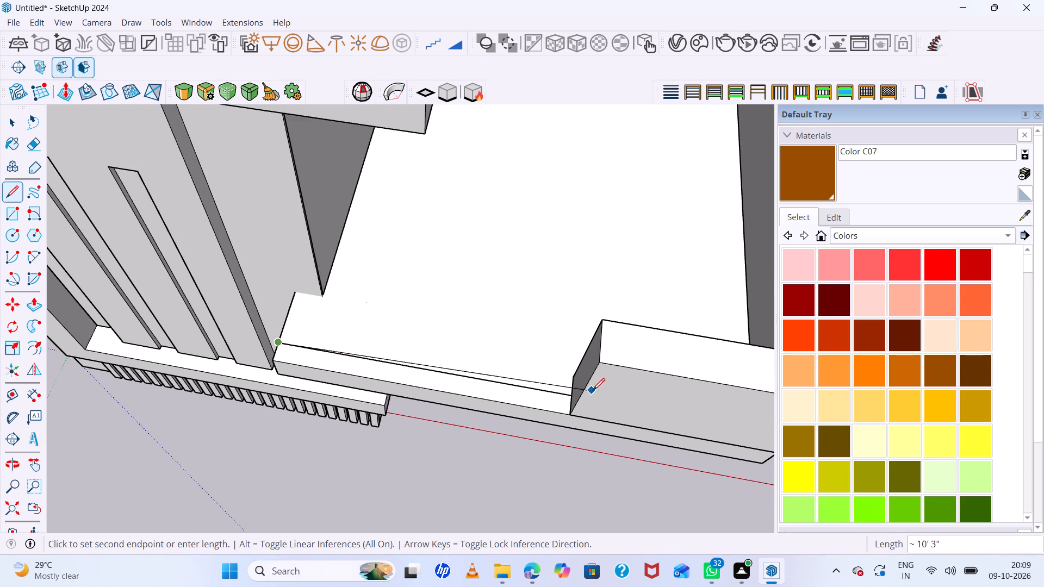
{"action": "key", "text": "space"}
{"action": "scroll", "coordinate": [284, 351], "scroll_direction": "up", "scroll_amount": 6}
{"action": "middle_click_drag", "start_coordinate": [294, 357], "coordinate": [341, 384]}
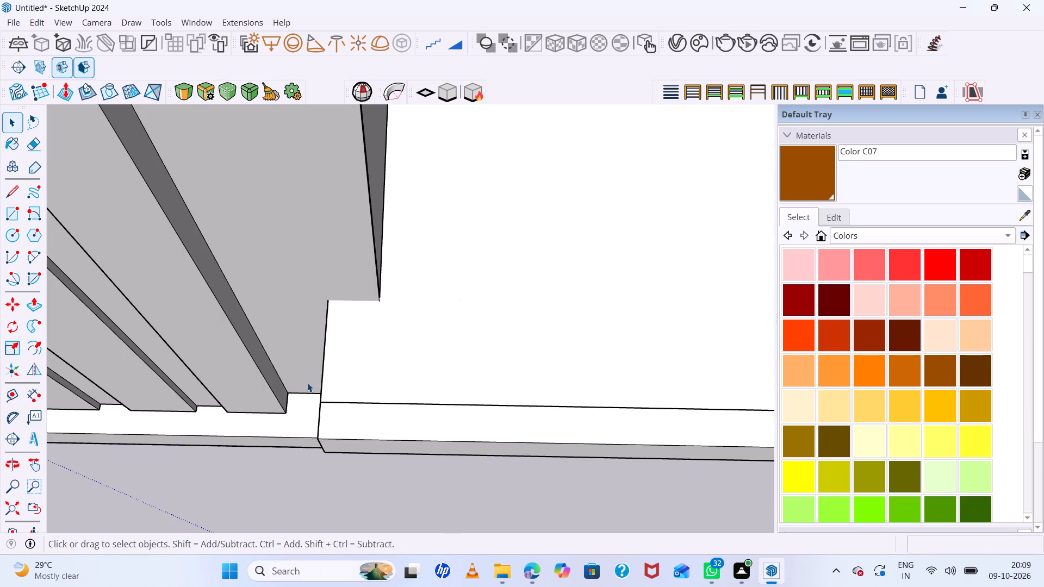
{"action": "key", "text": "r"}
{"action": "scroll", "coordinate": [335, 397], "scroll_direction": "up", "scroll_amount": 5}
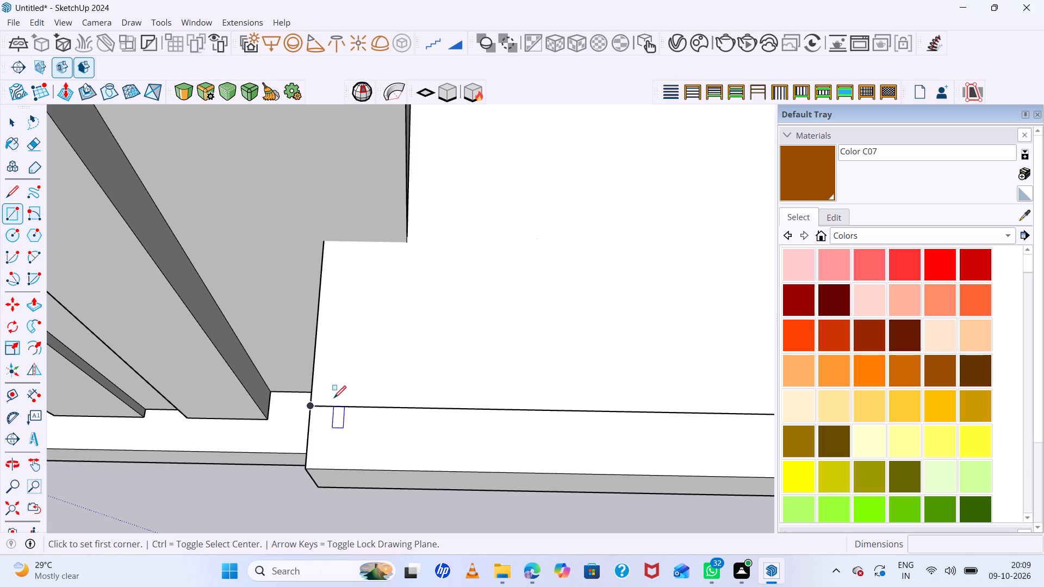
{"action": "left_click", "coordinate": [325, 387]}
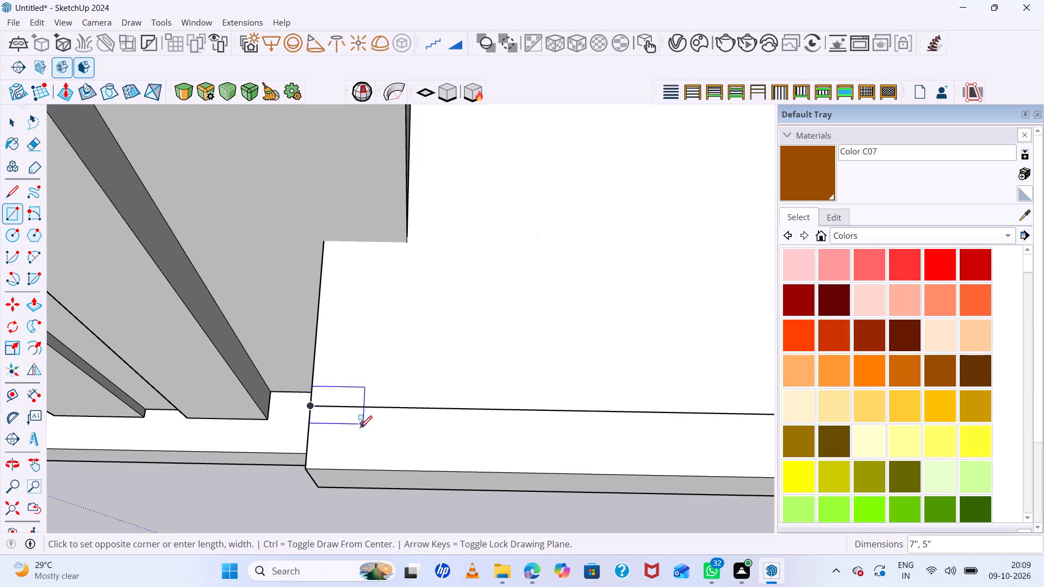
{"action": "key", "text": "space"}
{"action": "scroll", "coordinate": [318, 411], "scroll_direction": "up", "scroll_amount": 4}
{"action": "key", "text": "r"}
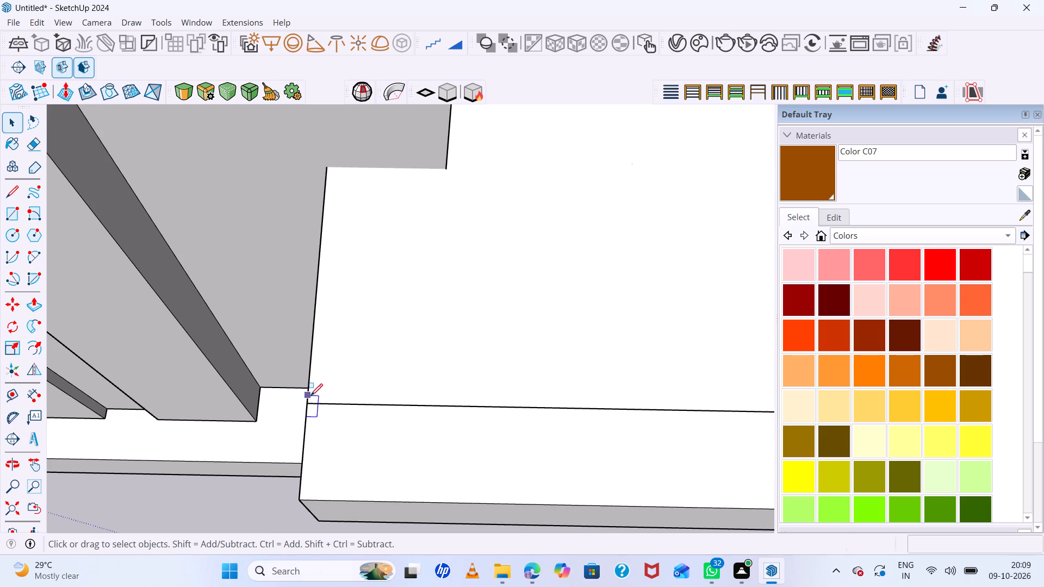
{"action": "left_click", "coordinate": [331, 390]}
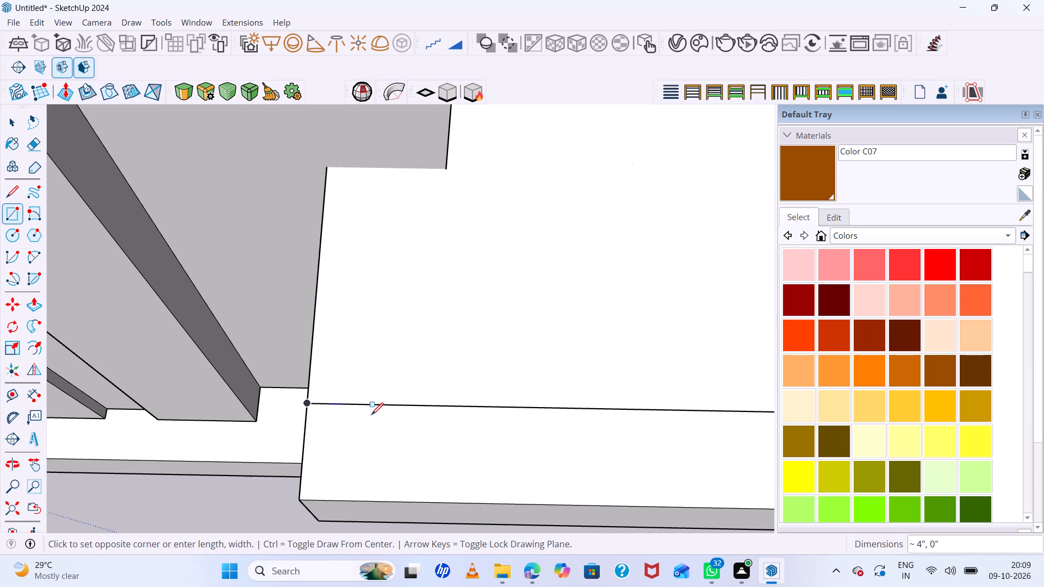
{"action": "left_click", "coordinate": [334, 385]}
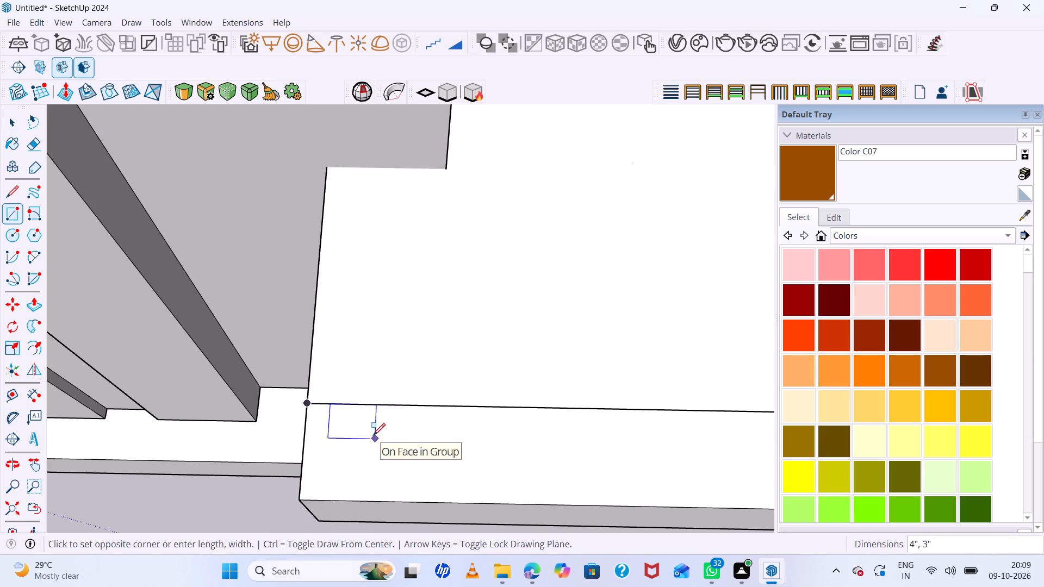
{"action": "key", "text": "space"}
Draw a 5" by 5" square straddling the guide line on the slab's top, near the front corner beside the tower.
{"action": "key", "text": "r"}
{"action": "left_click", "coordinate": [328, 374]}
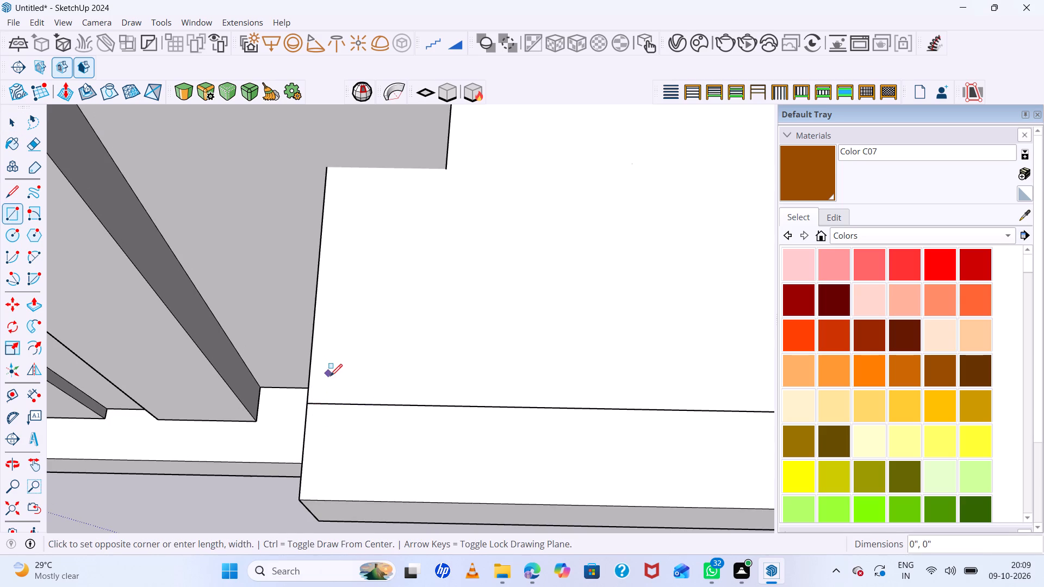
{"action": "left_click", "coordinate": [386, 429]}
{"action": "key", "text": "space"}
Erase the guide line inside the square and on both sides of it.
{"action": "left_click", "coordinate": [367, 405]}
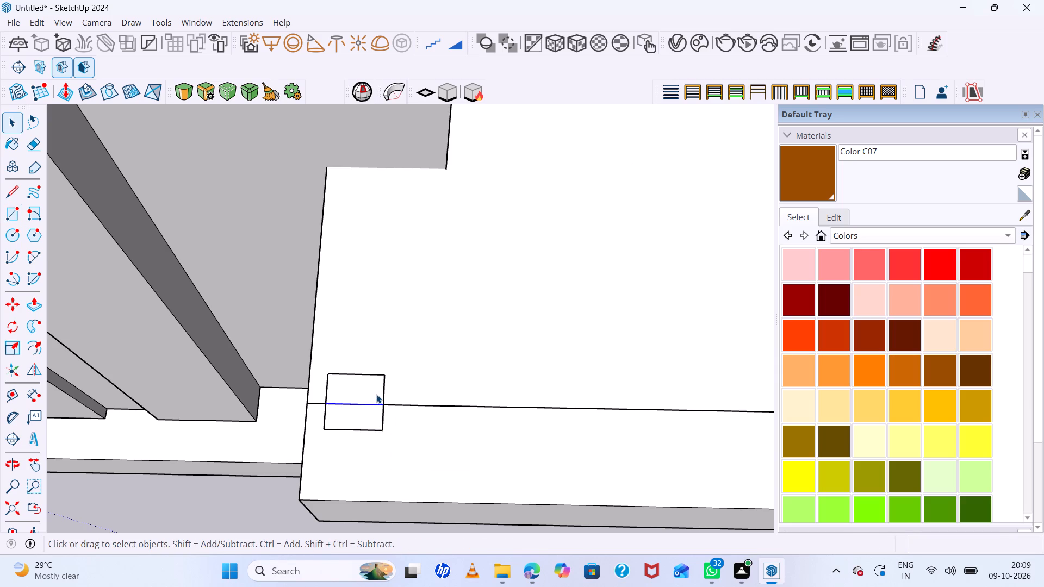
{"action": "key", "text": "e"}
{"action": "left_click_drag", "start_coordinate": [372, 404], "coordinate": [372, 411]}
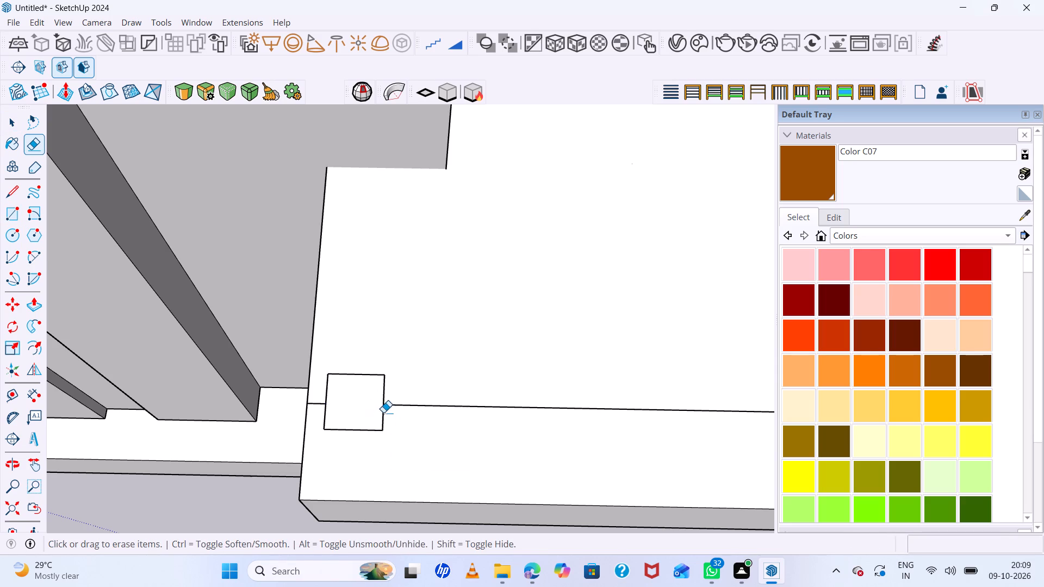
{"action": "left_click", "coordinate": [402, 409]}
{"action": "left_click", "coordinate": [404, 407]}
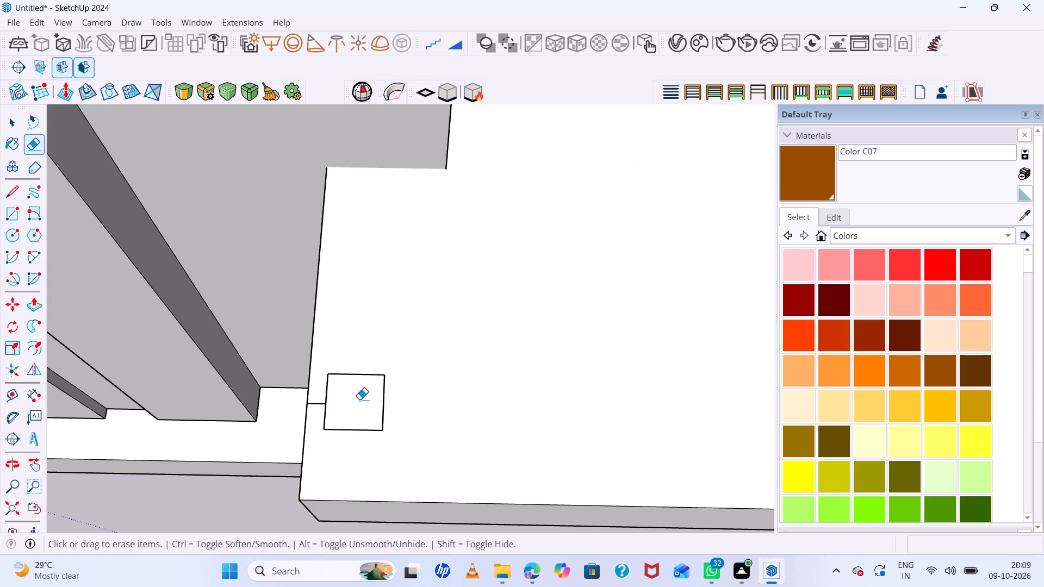
{"action": "left_click", "coordinate": [319, 402]}
{"action": "left_click", "coordinate": [318, 405]}
{"action": "key", "text": "space"}
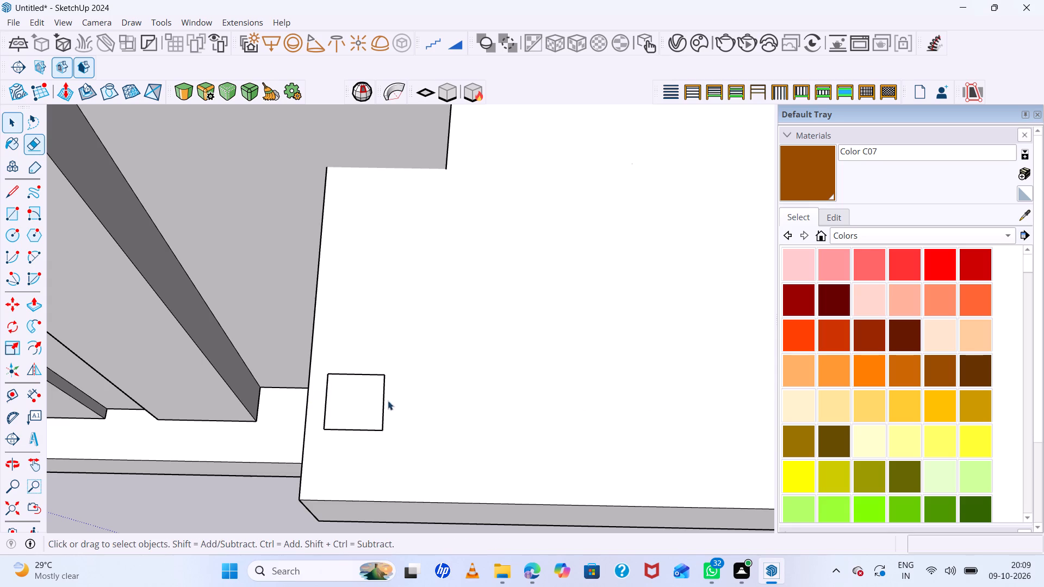
Push/Pull the square up 3' 11", level with the front parapet wall's top, to form a railing post.
{"action": "key", "text": "p"}
{"action": "left_click", "coordinate": [347, 395]}
{"action": "scroll", "coordinate": [350, 303], "scroll_direction": "down", "scroll_amount": 5}
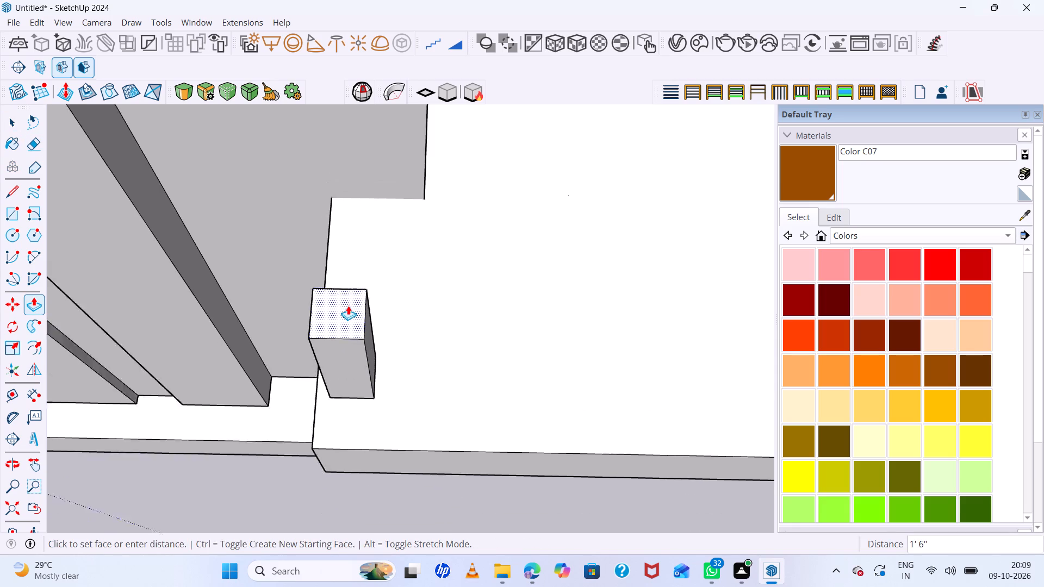
{"action": "scroll", "coordinate": [348, 305], "scroll_direction": "down", "scroll_amount": 16}
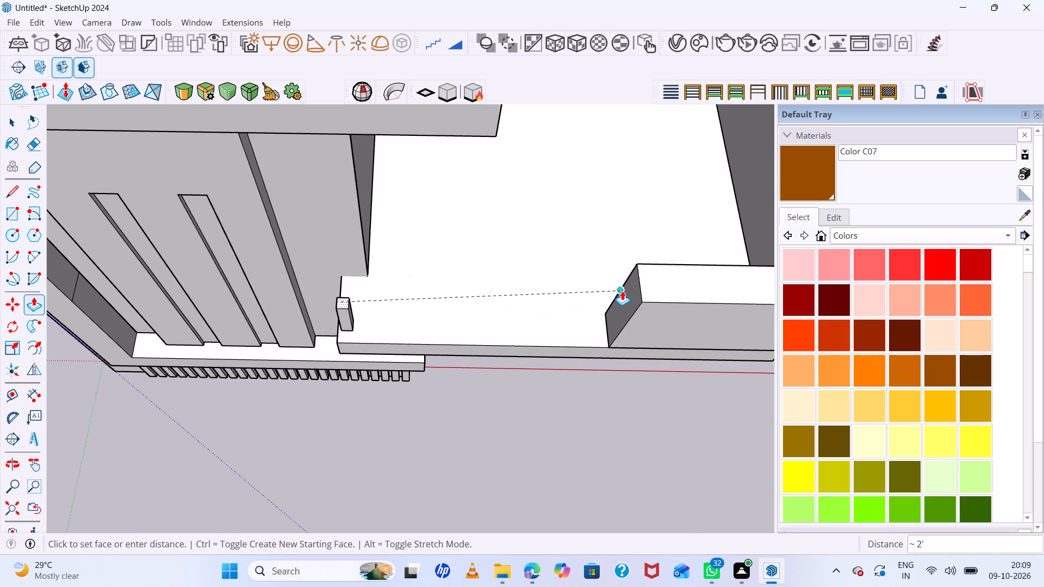
{"action": "left_click", "coordinate": [644, 286]}
Draw a line across the post's side face toward the front parapet, just below the post's top.
{"action": "scroll", "coordinate": [372, 292], "scroll_direction": "up", "scroll_amount": 6}
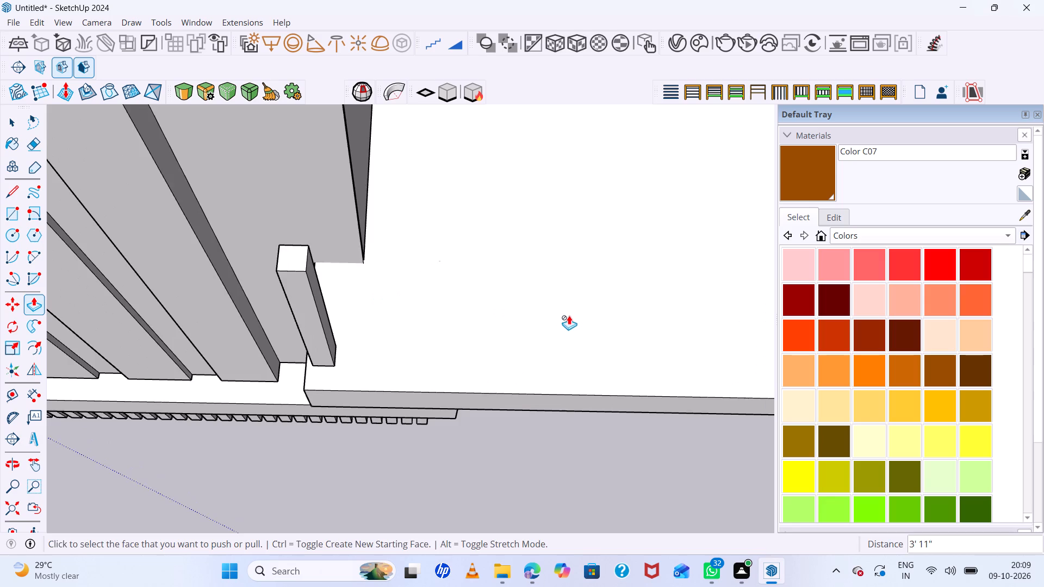
{"action": "middle_click_drag", "start_coordinate": [569, 315], "coordinate": [451, 293]}
{"action": "middle_click", "coordinate": [451, 293]}
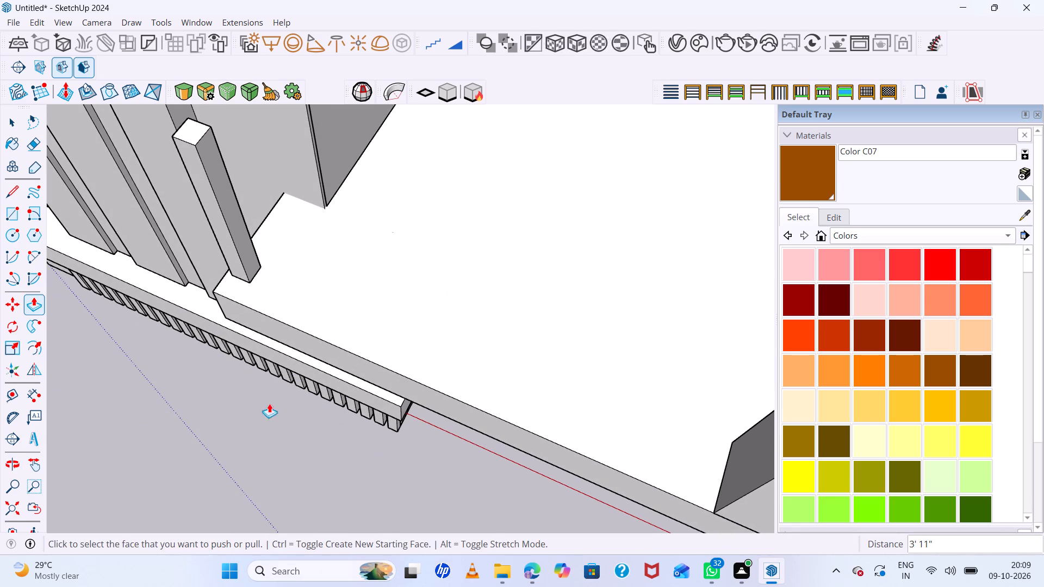
{"action": "scroll", "coordinate": [278, 176], "scroll_direction": "down", "scroll_amount": 11}
{"action": "middle_click_drag", "start_coordinate": [315, 239], "coordinate": [324, 100]}
{"action": "scroll", "coordinate": [250, 118], "scroll_direction": "up", "scroll_amount": 2}
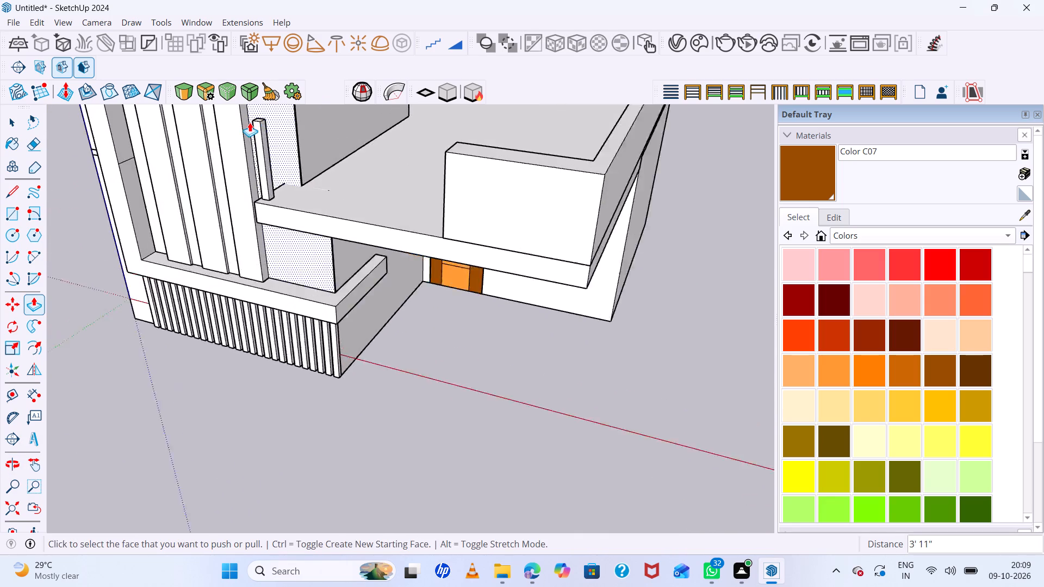
{"action": "scroll", "coordinate": [250, 122], "scroll_direction": "up", "scroll_amount": 11}
{"action": "key", "text": "space"}
{"action": "middle_click_drag", "start_coordinate": [409, 197], "coordinate": [404, 197]}
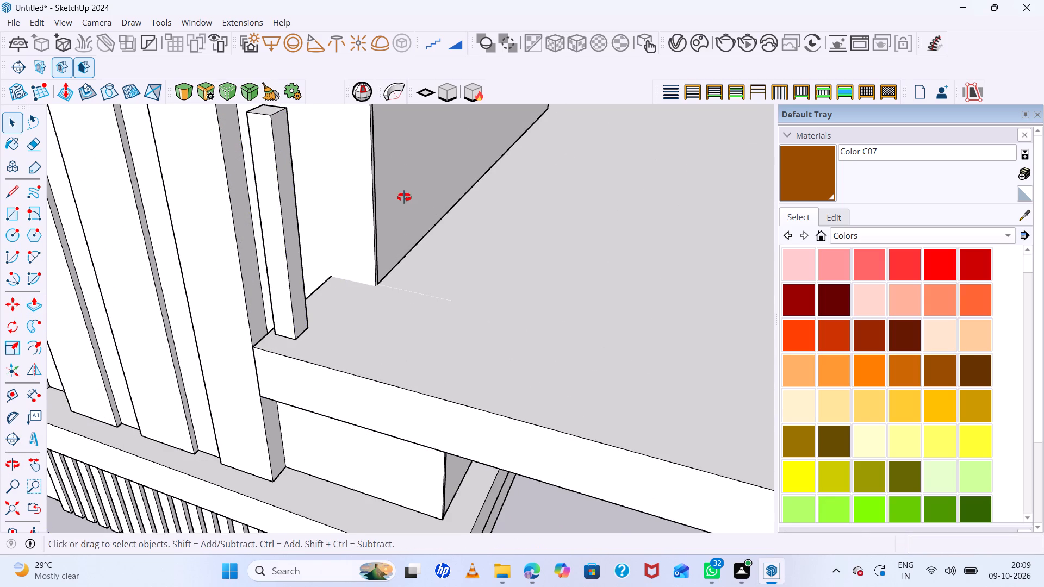
{"action": "middle_click_drag", "start_coordinate": [404, 197], "coordinate": [387, 197]}
{"action": "middle_click", "coordinate": [383, 197]}
{"action": "scroll", "coordinate": [407, 205], "scroll_direction": "down", "scroll_amount": 8}
{"action": "scroll", "coordinate": [325, 149], "scroll_direction": "up", "scroll_amount": 6}
{"action": "middle_click_drag", "start_coordinate": [434, 183], "coordinate": [403, 147]}
{"action": "scroll", "coordinate": [319, 177], "scroll_direction": "up", "scroll_amount": 5}
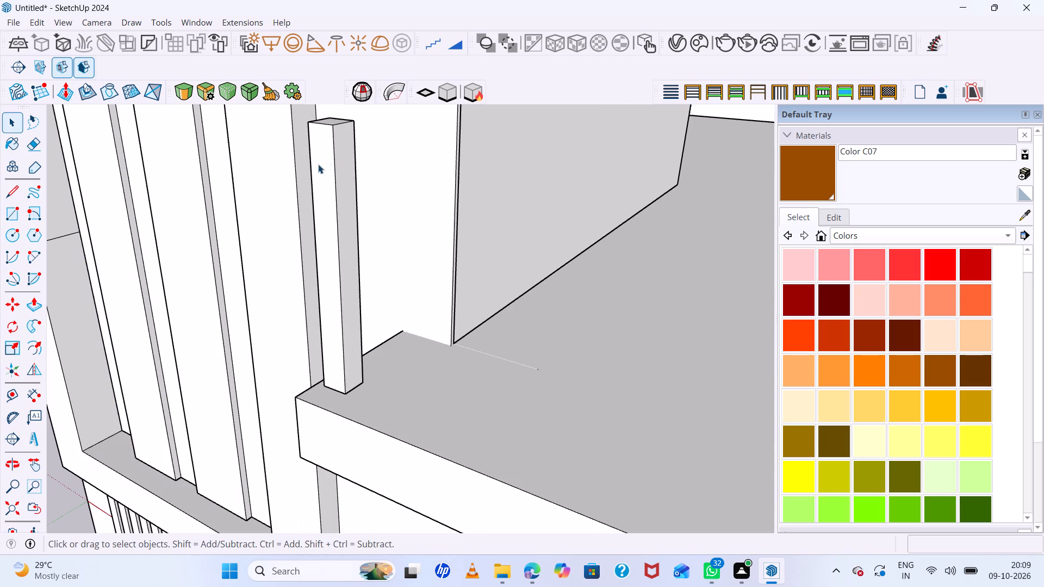
{"action": "key", "text": "l"}
{"action": "scroll", "coordinate": [341, 149], "scroll_direction": "up", "scroll_amount": 5}
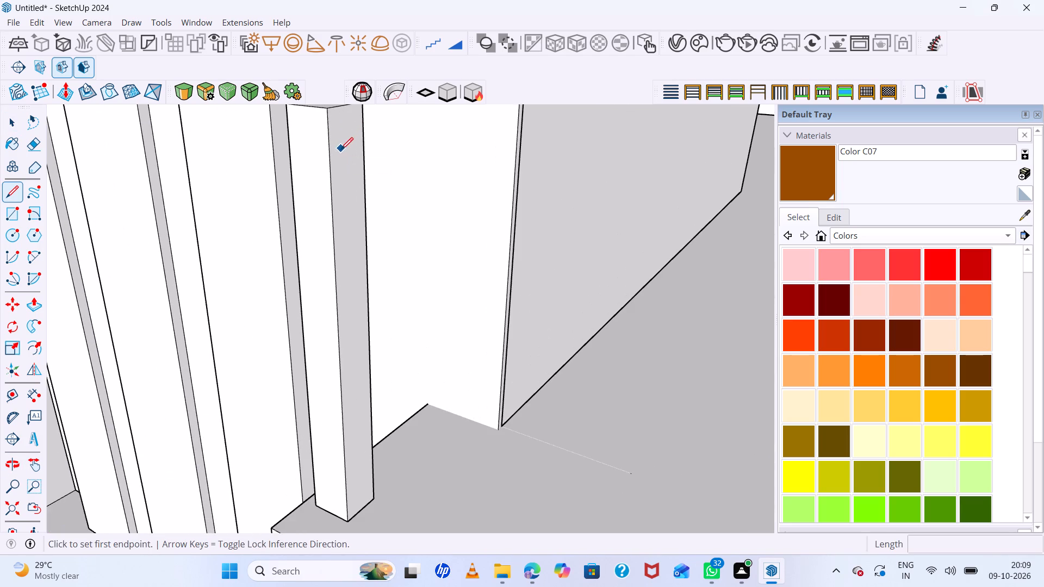
{"action": "left_click", "coordinate": [333, 145]}
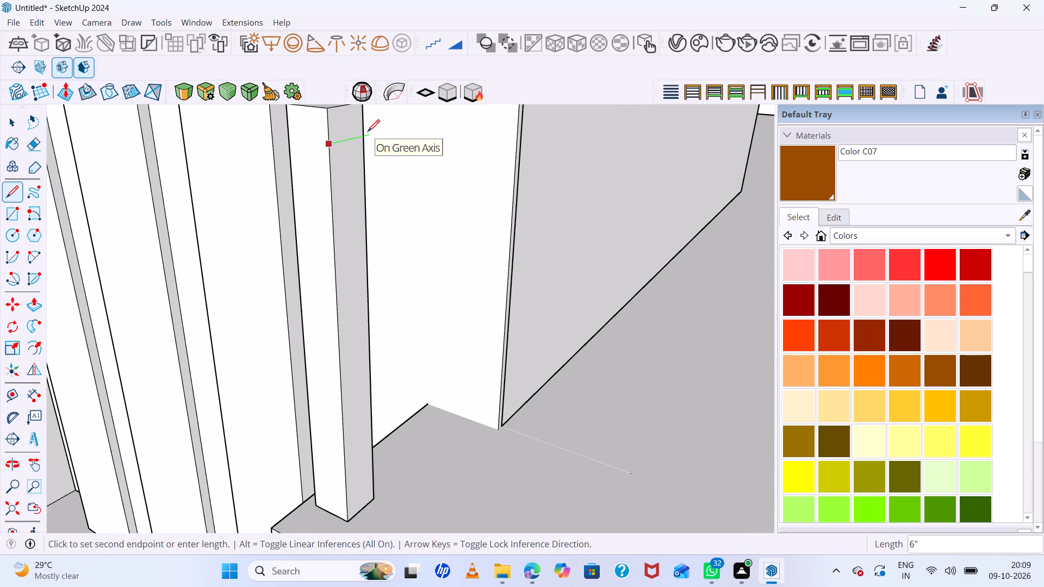
{"action": "left_click", "coordinate": [363, 133]}
{"action": "key", "text": "space"}
Push/Pull the small face at the post's top across to the front parapet wall to form the top rail.
{"action": "left_click", "coordinate": [349, 130]}
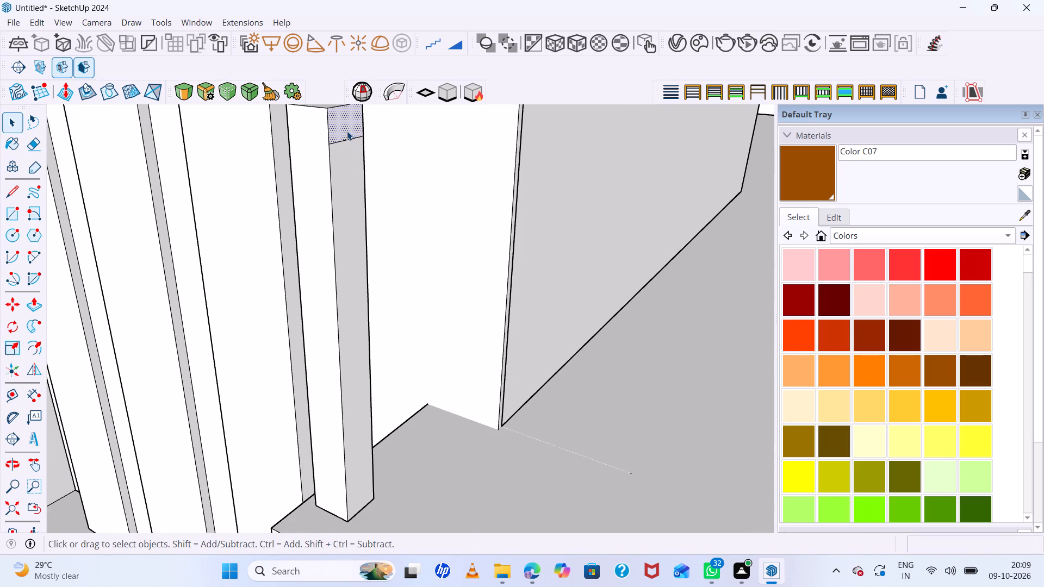
{"action": "key", "text": "p"}
{"action": "left_click", "coordinate": [346, 132]}
{"action": "scroll", "coordinate": [445, 163], "scroll_direction": "down", "scroll_amount": 14}
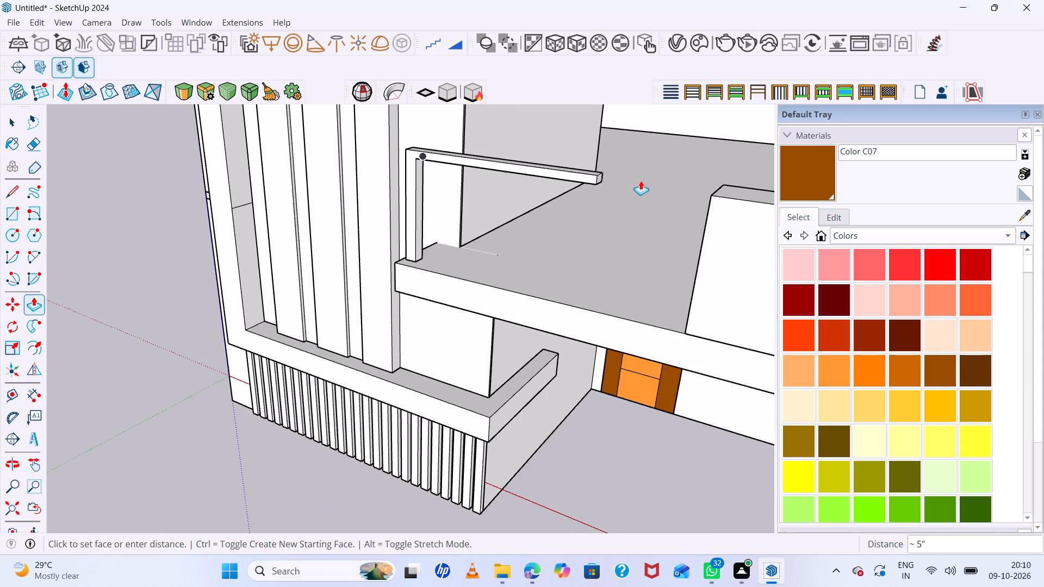
{"action": "left_click", "coordinate": [719, 193]}
Draw a rectangle about 3" by 5" across the top rail's underside, partway along its length.
{"action": "middle_click_drag", "start_coordinate": [457, 193], "coordinate": [413, 164]}
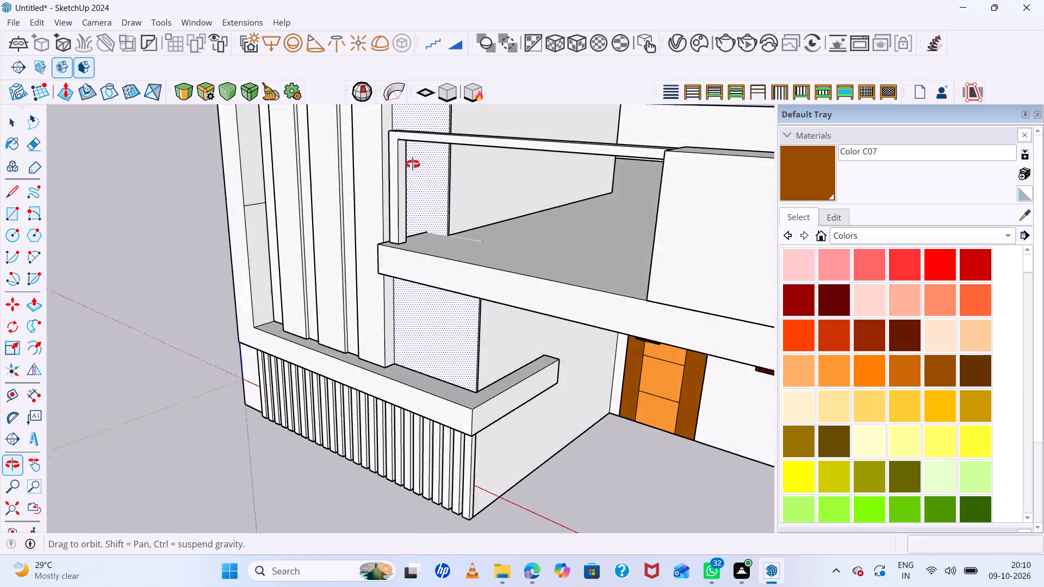
{"action": "middle_click_drag", "start_coordinate": [413, 164], "coordinate": [403, 163]}
{"action": "middle_click", "coordinate": [402, 163]}
{"action": "scroll", "coordinate": [397, 160], "scroll_direction": "up", "scroll_amount": 6}
{"action": "key", "text": "space"}
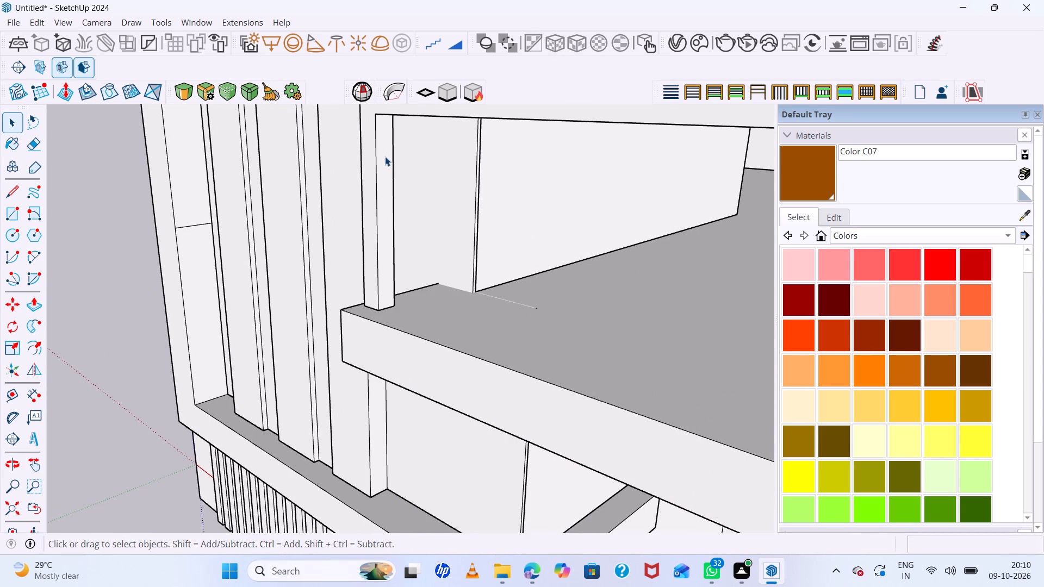
{"action": "scroll", "coordinate": [381, 149], "scroll_direction": "up", "scroll_amount": 2}
{"action": "scroll", "coordinate": [382, 147], "scroll_direction": "down", "scroll_amount": 12}
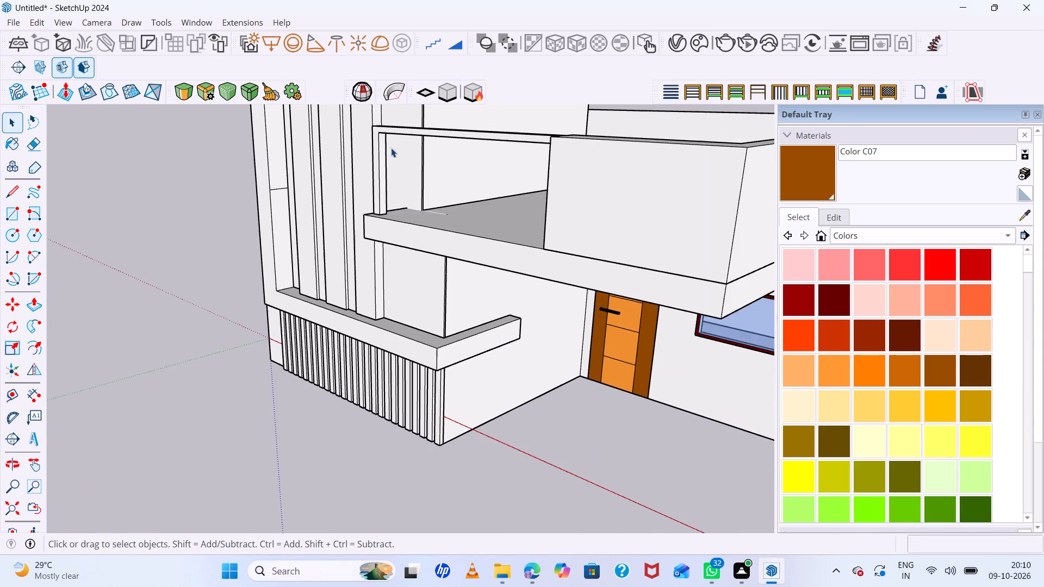
{"action": "middle_click_drag", "start_coordinate": [467, 166], "coordinate": [468, 139]}
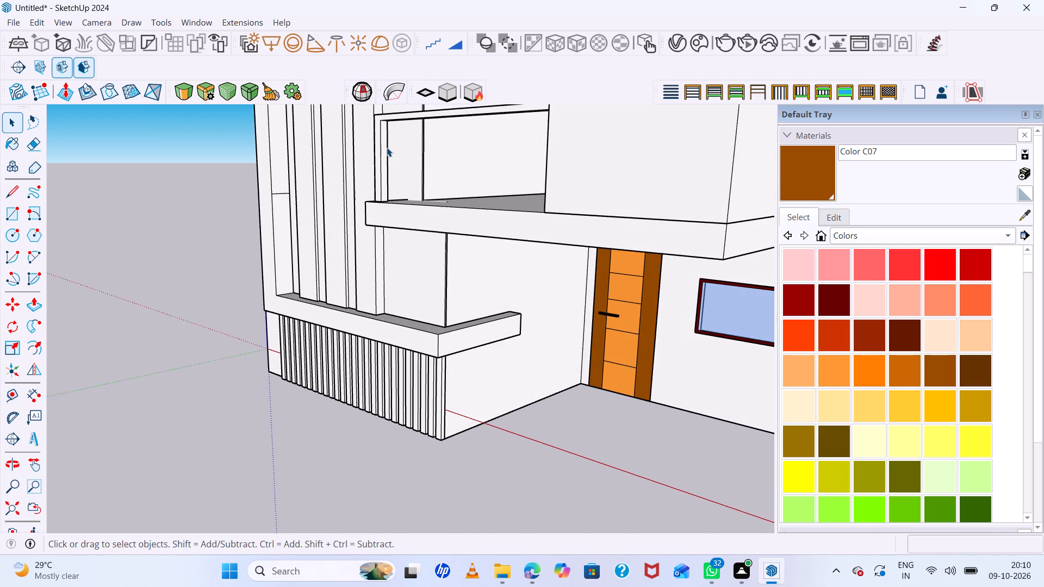
{"action": "scroll", "coordinate": [387, 147], "scroll_direction": "up", "scroll_amount": 5}
{"action": "scroll", "coordinate": [498, 188], "scroll_direction": "down", "scroll_amount": 10}
{"action": "middle_click_drag", "start_coordinate": [538, 226], "coordinate": [578, 77]}
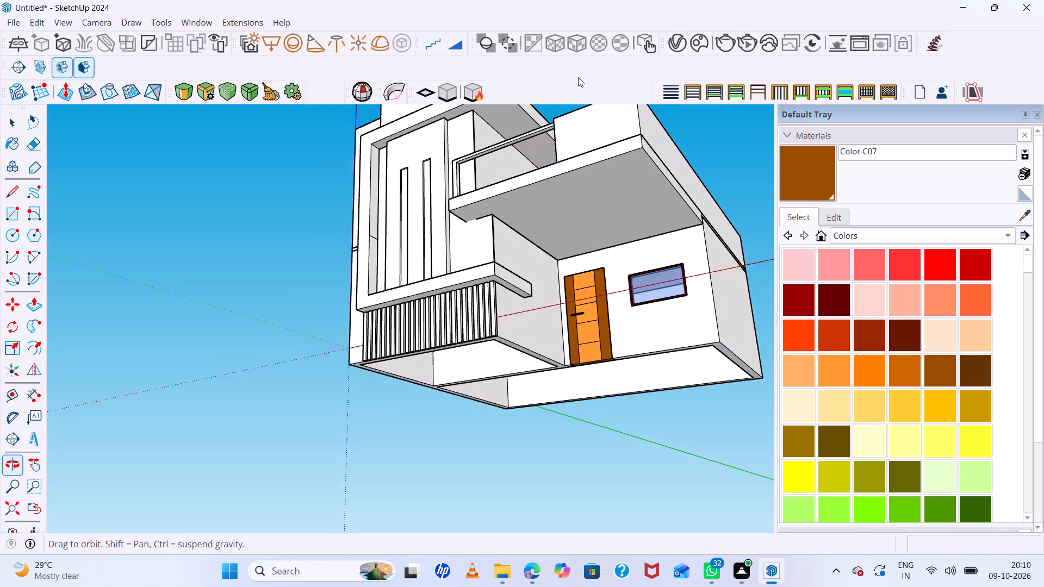
{"action": "middle_click", "coordinate": [578, 77]}
{"action": "middle_click_drag", "start_coordinate": [578, 77], "coordinate": [579, 79]}
{"action": "scroll", "coordinate": [513, 126], "scroll_direction": "up", "scroll_amount": 12}
{"action": "scroll", "coordinate": [496, 178], "scroll_direction": "up", "scroll_amount": 4}
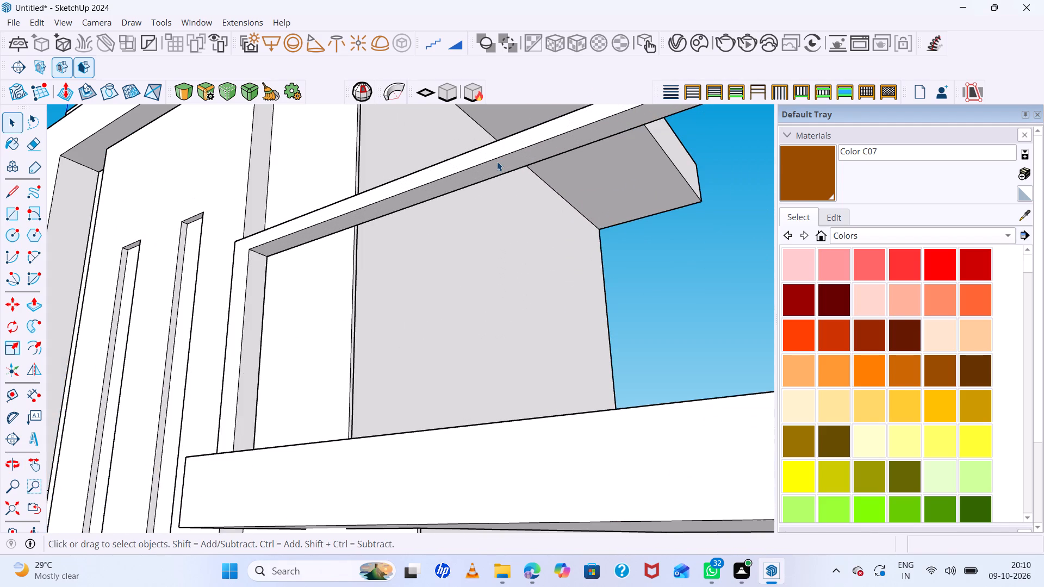
{"action": "key", "text": "r"}
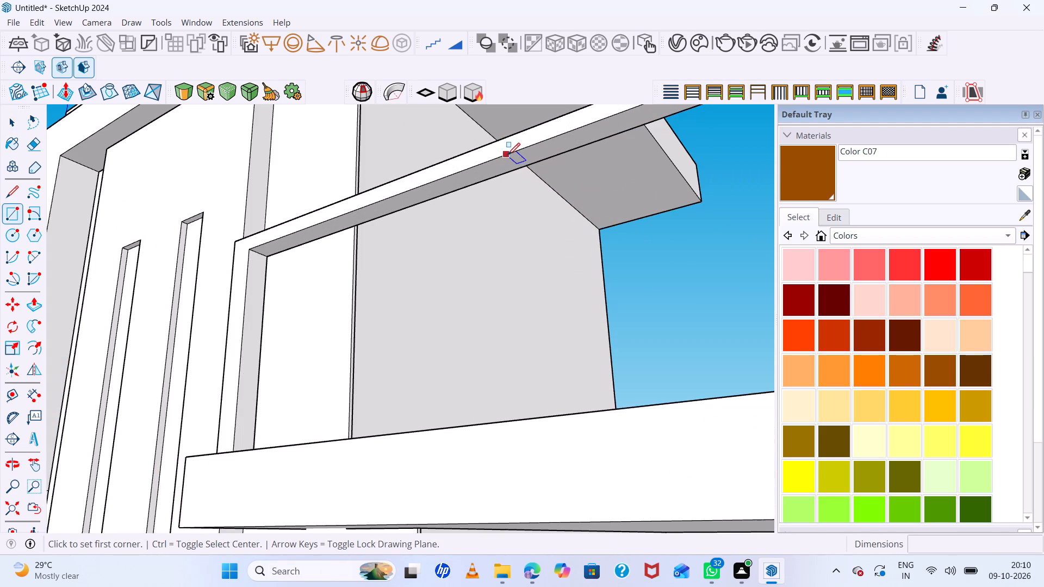
{"action": "left_click", "coordinate": [509, 155]}
{"action": "left_click", "coordinate": [540, 162]}
{"action": "scroll", "coordinate": [513, 163], "scroll_direction": "up", "scroll_amount": 3}
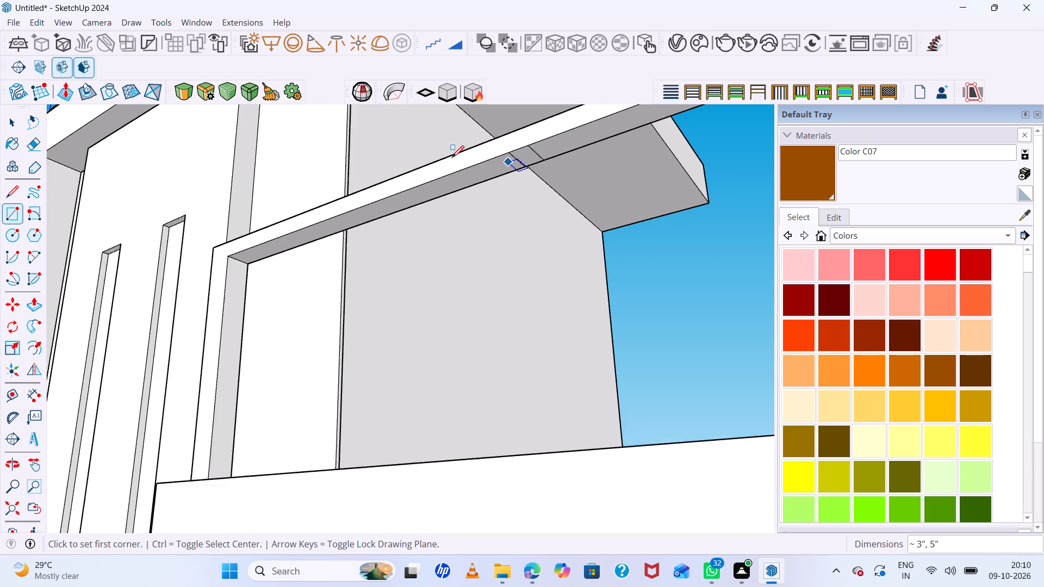
{"action": "scroll", "coordinate": [436, 168], "scroll_direction": "down", "scroll_amount": 11}
{"action": "middle_click_drag", "start_coordinate": [513, 262], "coordinate": [549, 341]}
{"action": "scroll", "coordinate": [525, 237], "scroll_direction": "up", "scroll_amount": 6}
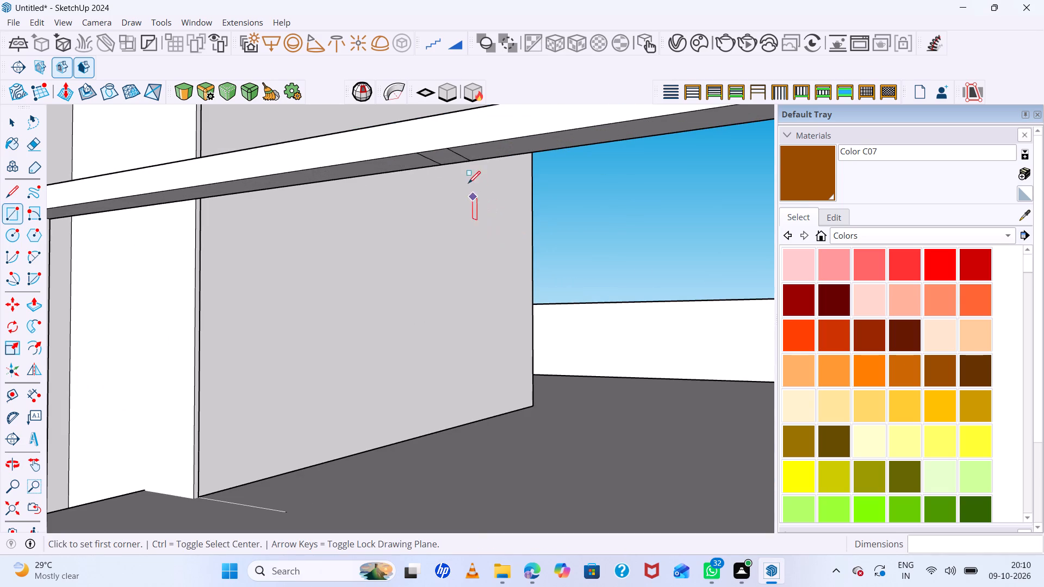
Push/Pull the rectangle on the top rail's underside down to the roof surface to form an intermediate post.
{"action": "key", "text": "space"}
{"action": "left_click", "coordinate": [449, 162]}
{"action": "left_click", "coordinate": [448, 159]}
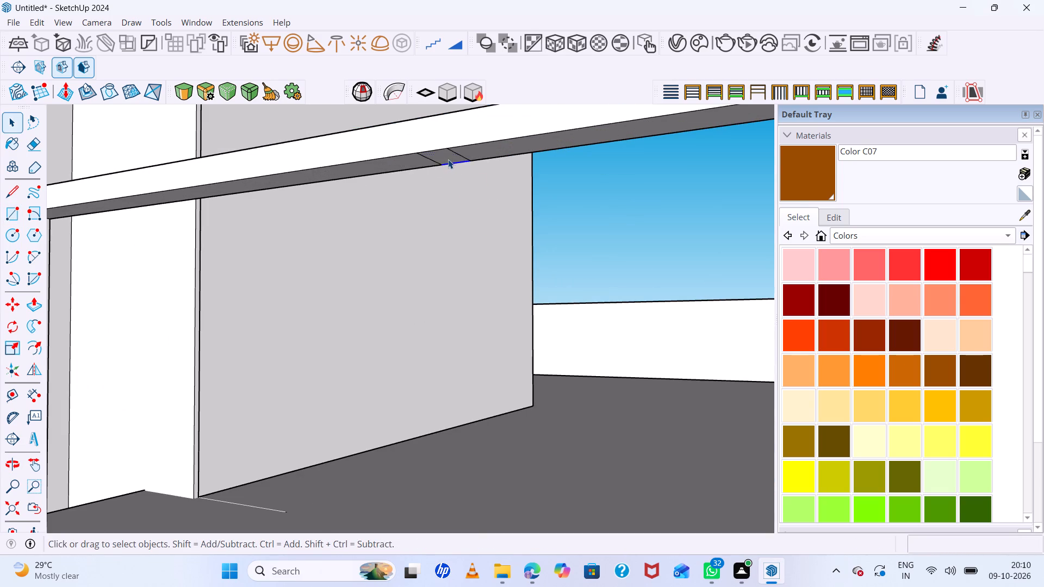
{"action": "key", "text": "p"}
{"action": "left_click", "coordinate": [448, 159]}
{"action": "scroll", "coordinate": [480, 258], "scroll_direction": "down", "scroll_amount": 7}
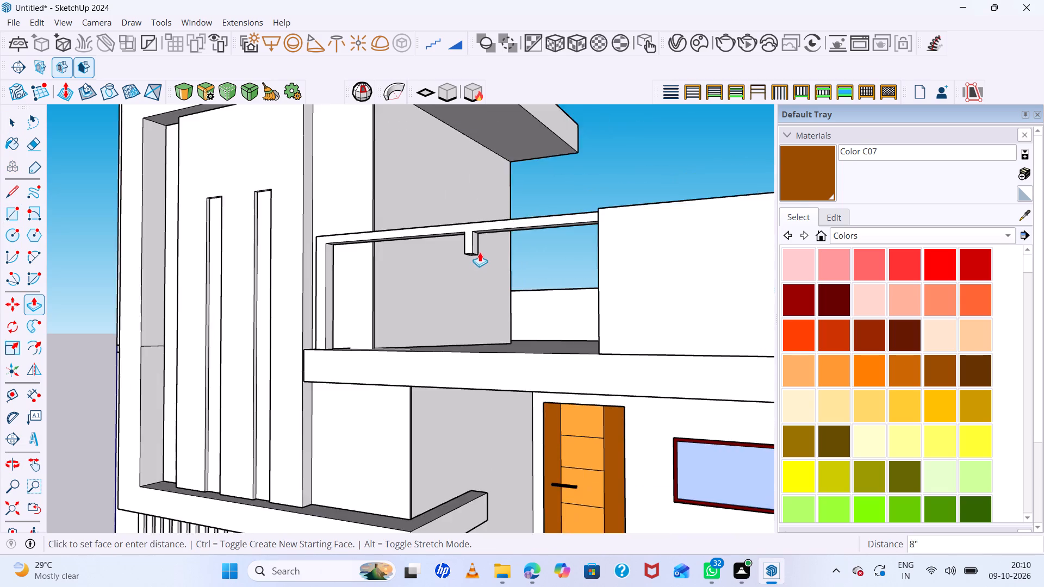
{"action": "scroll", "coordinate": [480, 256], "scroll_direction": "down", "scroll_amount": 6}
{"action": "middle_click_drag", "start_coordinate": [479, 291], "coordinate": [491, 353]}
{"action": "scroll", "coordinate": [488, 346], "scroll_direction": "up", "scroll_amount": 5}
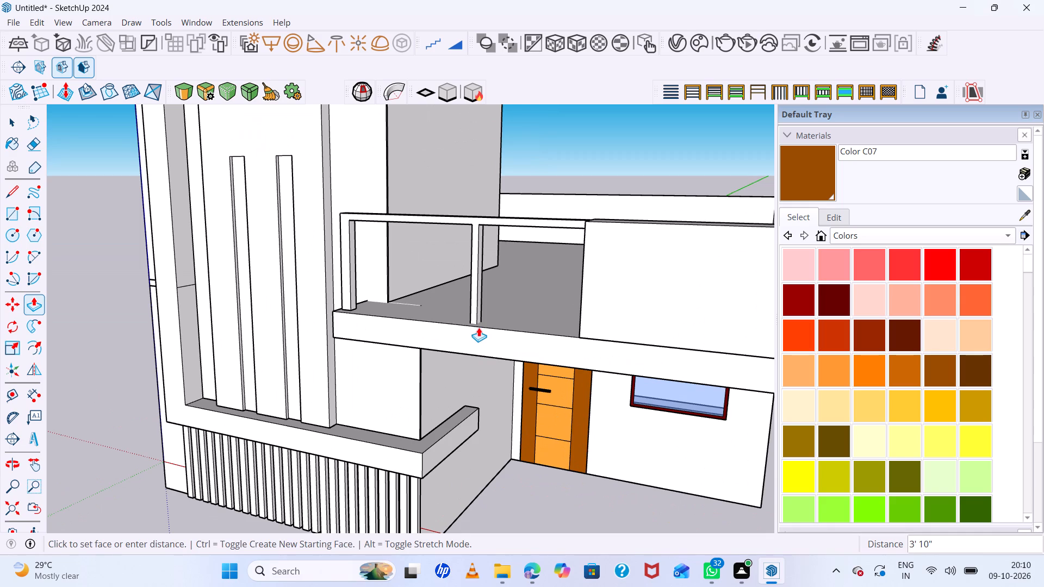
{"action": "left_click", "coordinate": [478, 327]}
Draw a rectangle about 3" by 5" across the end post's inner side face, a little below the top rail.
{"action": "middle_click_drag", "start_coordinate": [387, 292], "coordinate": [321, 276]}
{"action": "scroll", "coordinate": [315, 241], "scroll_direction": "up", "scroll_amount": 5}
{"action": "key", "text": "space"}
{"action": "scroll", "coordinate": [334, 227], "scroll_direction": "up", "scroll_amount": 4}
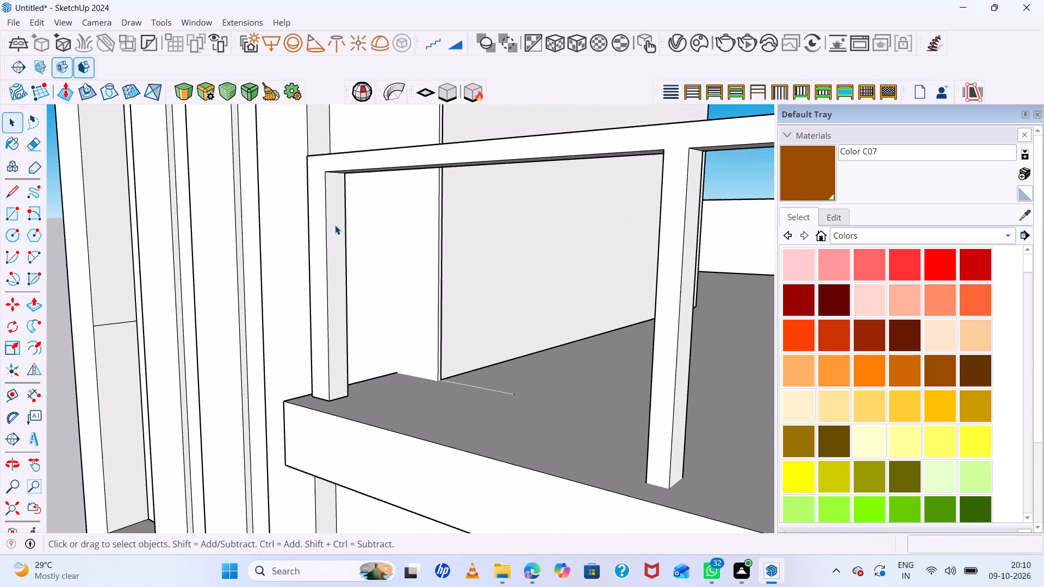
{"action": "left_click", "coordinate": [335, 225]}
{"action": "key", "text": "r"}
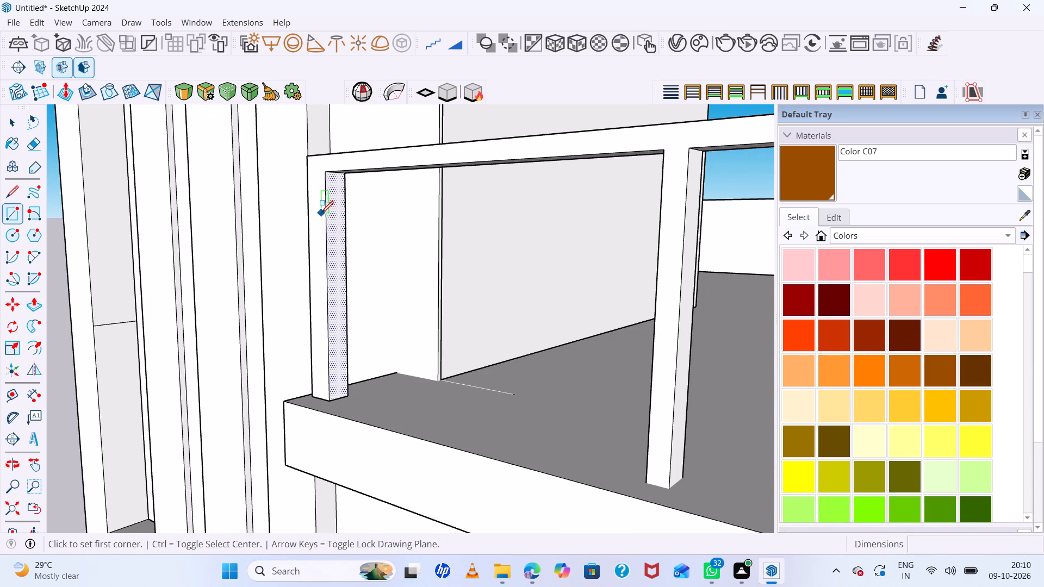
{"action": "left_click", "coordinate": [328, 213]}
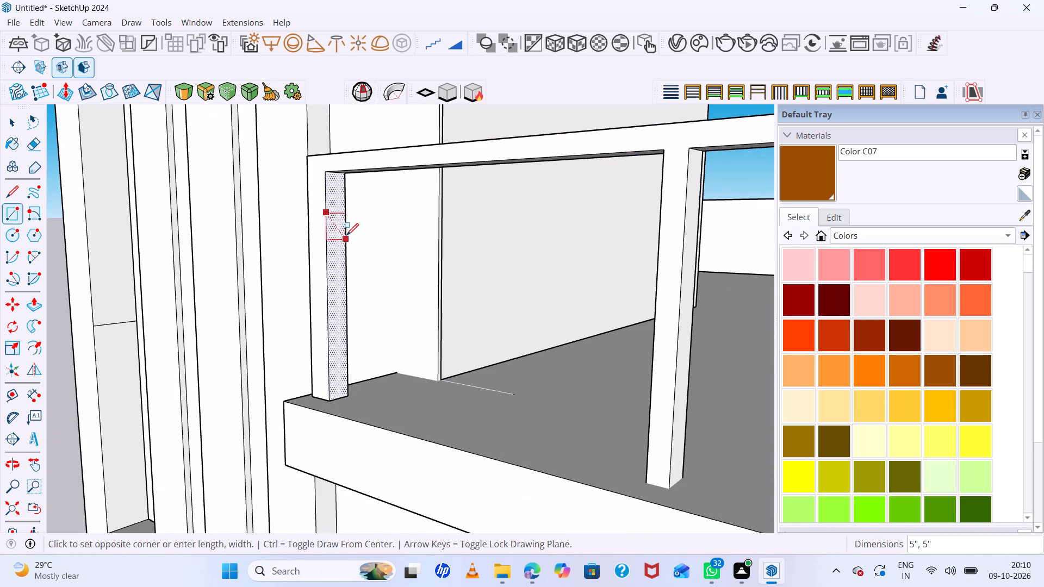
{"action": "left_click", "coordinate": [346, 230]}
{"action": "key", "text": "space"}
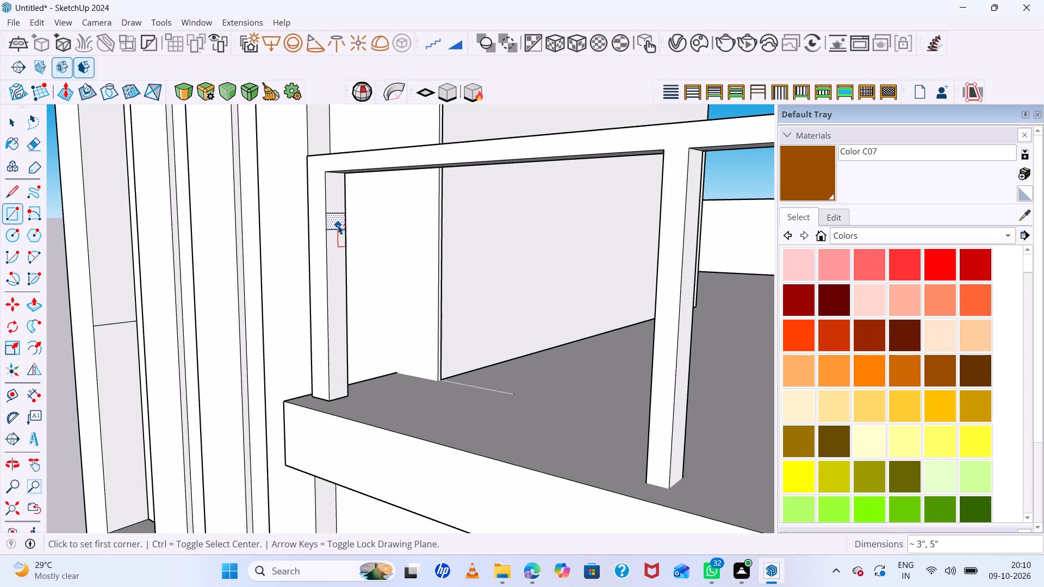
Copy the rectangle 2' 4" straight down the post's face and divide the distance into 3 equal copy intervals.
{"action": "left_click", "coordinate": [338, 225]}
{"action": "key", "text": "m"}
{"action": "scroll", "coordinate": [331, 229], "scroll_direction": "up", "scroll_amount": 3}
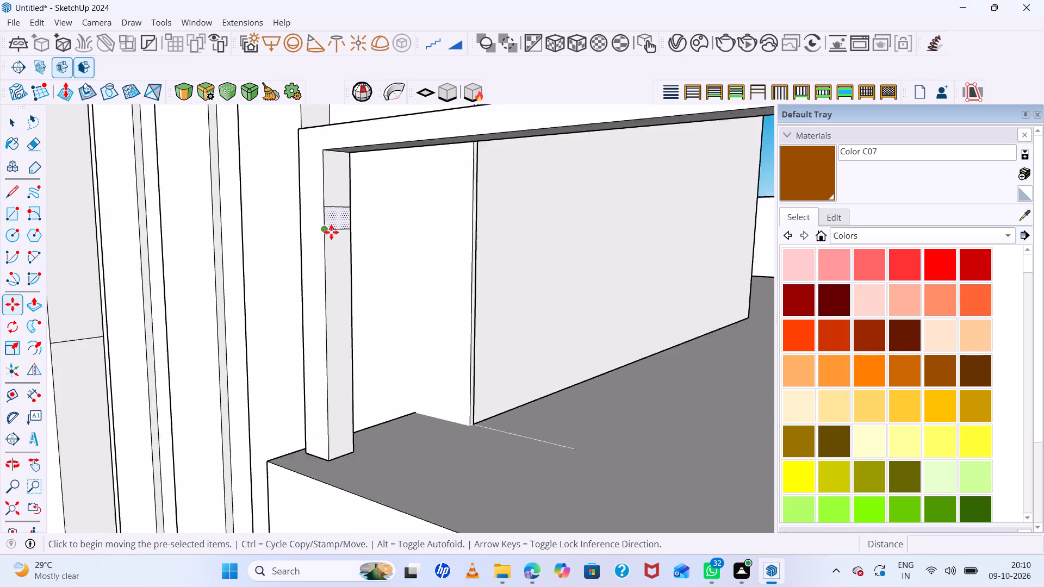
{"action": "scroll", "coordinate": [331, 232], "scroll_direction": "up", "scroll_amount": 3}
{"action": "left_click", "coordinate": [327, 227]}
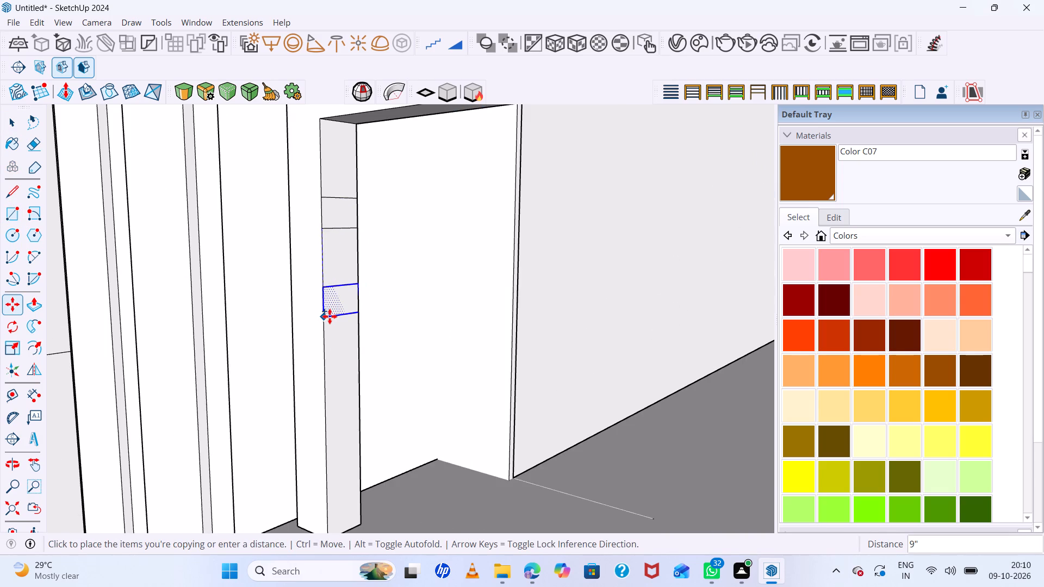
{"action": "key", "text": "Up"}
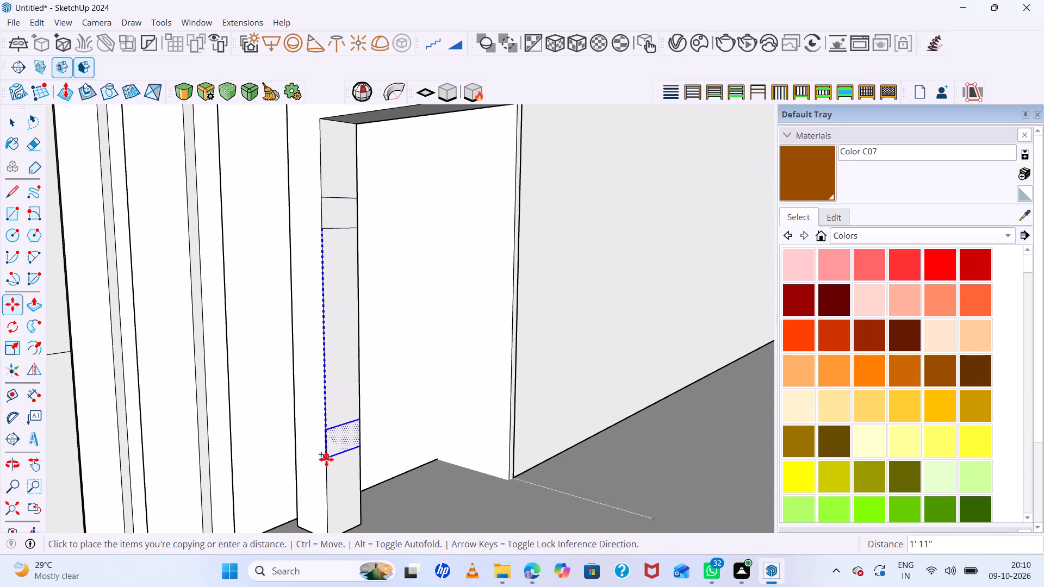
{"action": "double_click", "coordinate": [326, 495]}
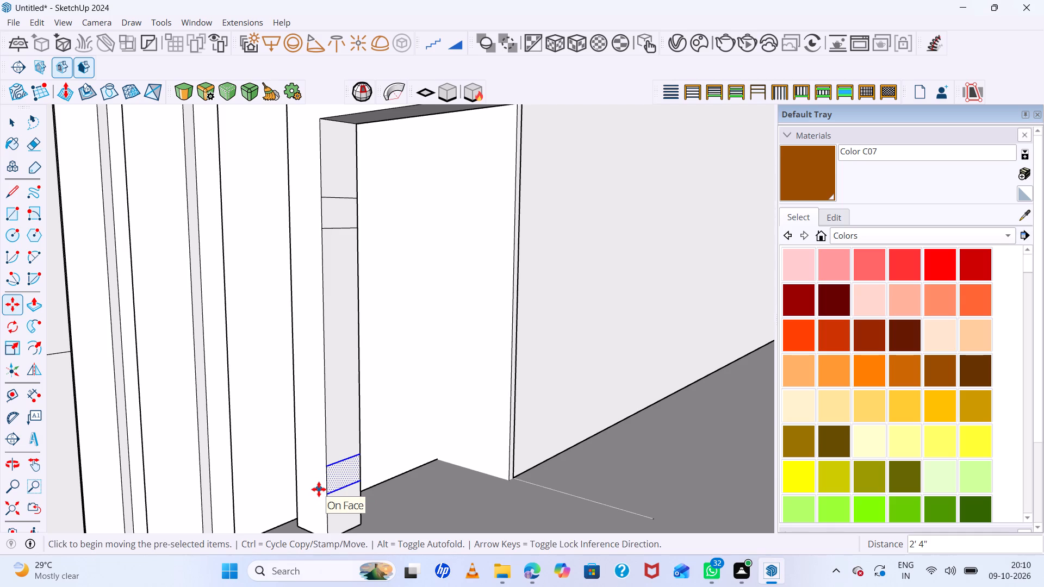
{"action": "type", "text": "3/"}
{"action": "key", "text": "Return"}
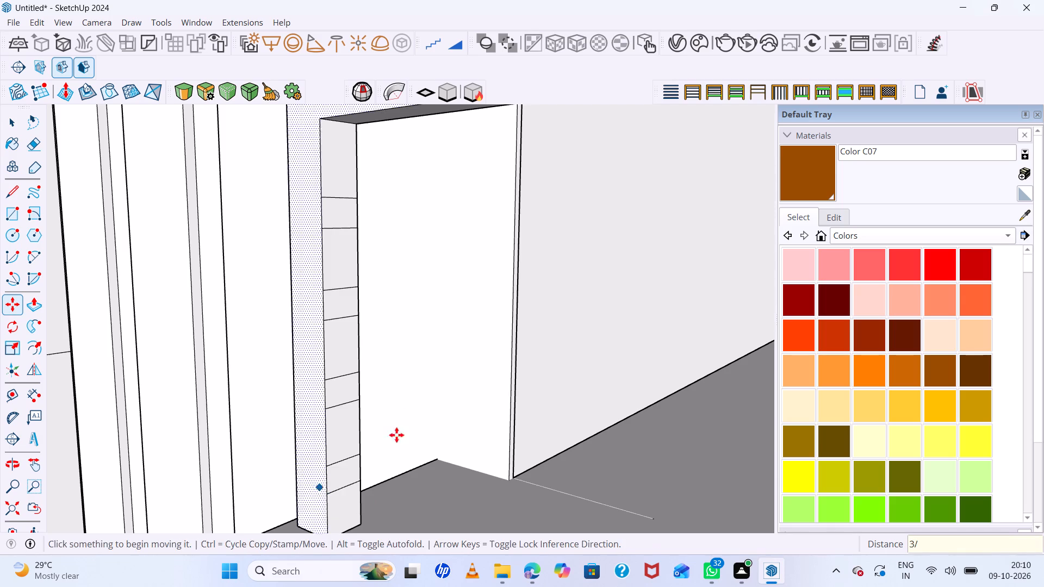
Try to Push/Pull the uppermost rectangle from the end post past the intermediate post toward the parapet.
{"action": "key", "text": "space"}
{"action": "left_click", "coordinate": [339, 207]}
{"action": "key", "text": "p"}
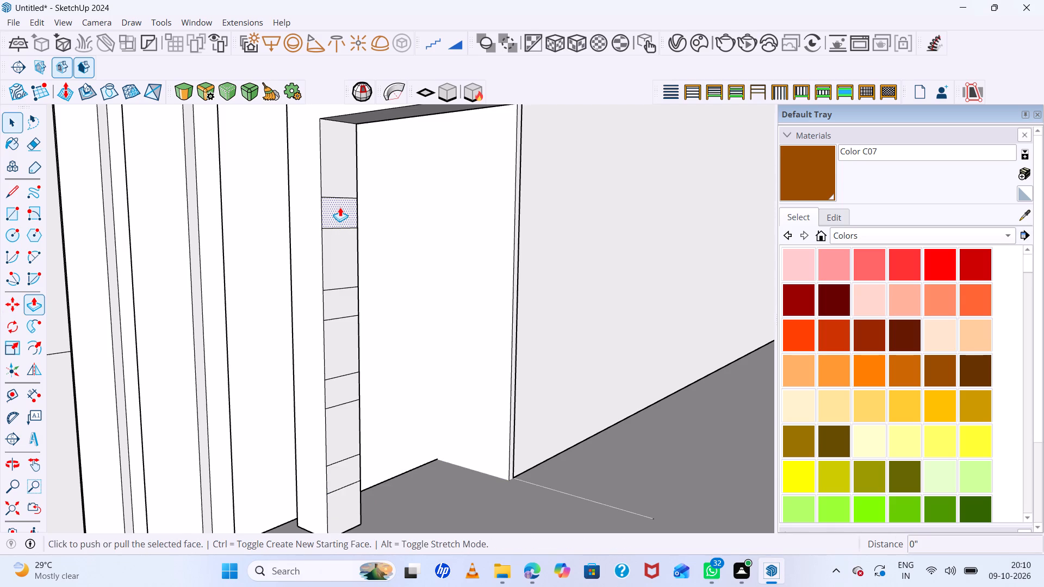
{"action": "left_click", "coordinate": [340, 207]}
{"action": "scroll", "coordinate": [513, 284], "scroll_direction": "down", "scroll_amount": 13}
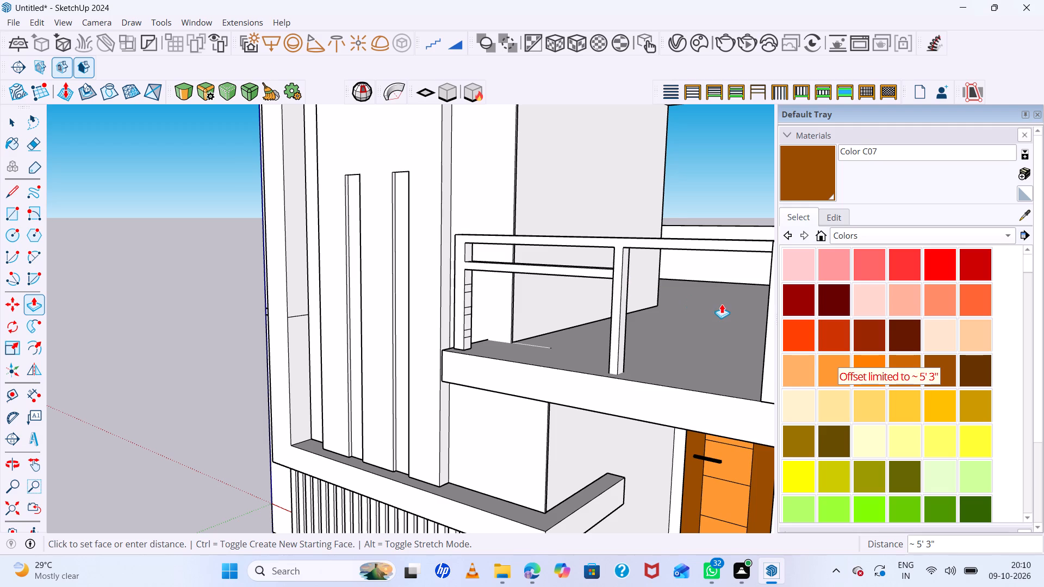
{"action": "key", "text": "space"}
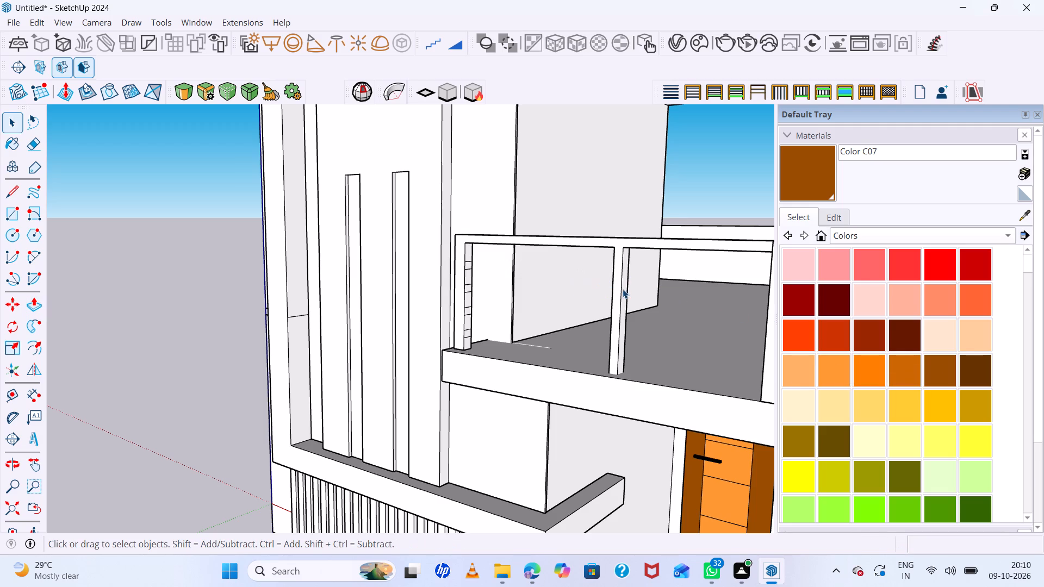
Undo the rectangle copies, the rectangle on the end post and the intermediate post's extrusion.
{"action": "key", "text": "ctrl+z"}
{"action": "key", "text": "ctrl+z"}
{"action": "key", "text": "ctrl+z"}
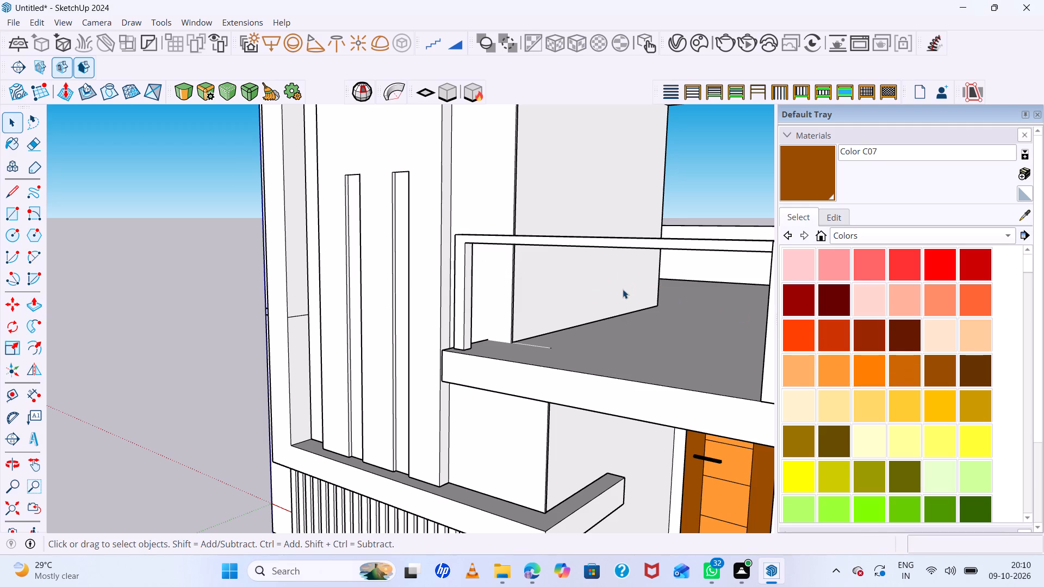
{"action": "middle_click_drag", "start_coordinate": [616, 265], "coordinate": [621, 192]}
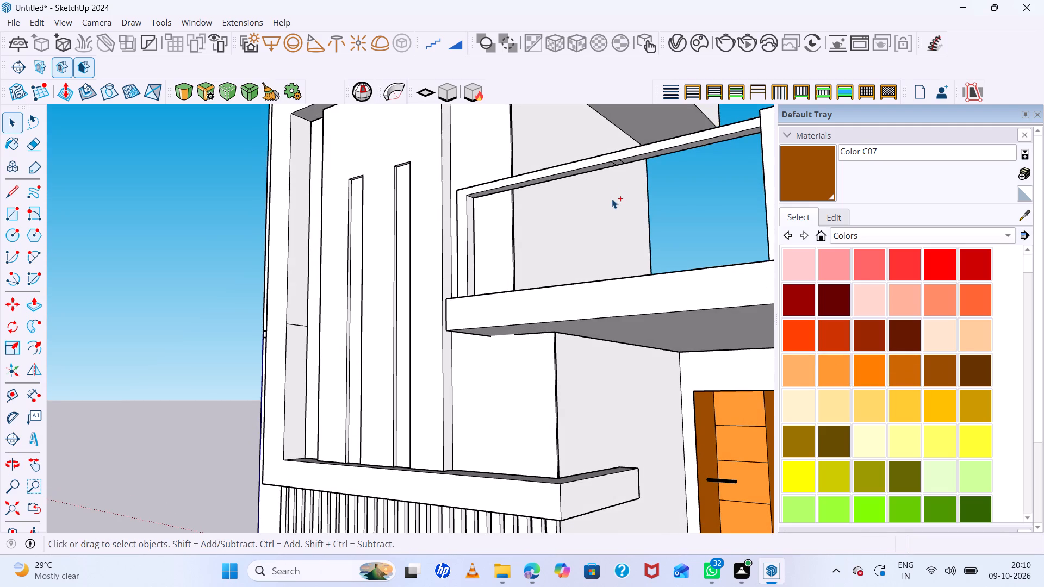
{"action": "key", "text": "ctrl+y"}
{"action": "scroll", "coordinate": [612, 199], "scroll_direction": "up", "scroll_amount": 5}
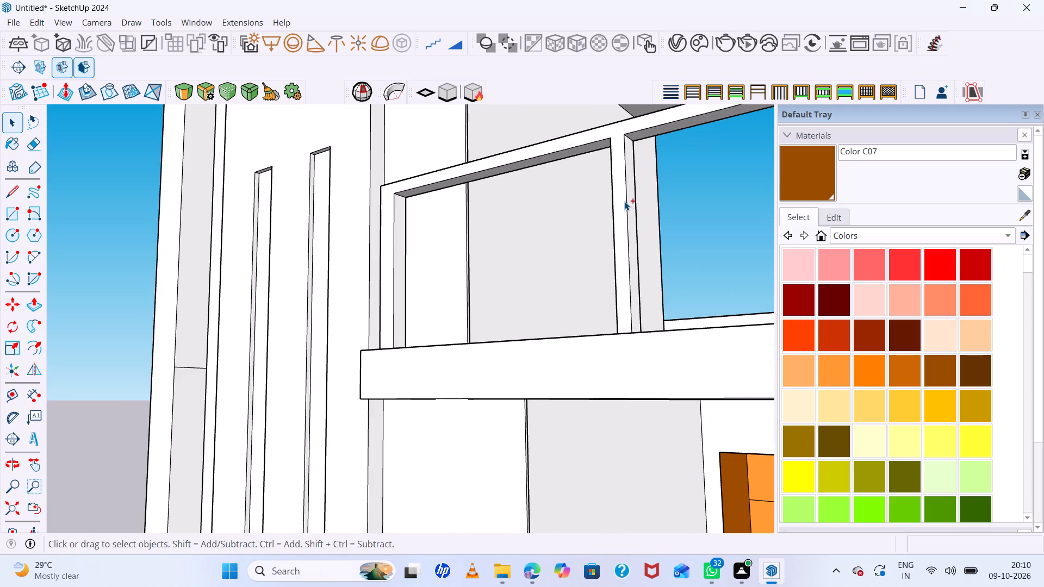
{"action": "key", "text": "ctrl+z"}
Make a group from the small rectangle on the top rail's underside and open it for editing.
{"action": "left_click", "coordinate": [628, 139]}
{"action": "double_click", "coordinate": [625, 140]}
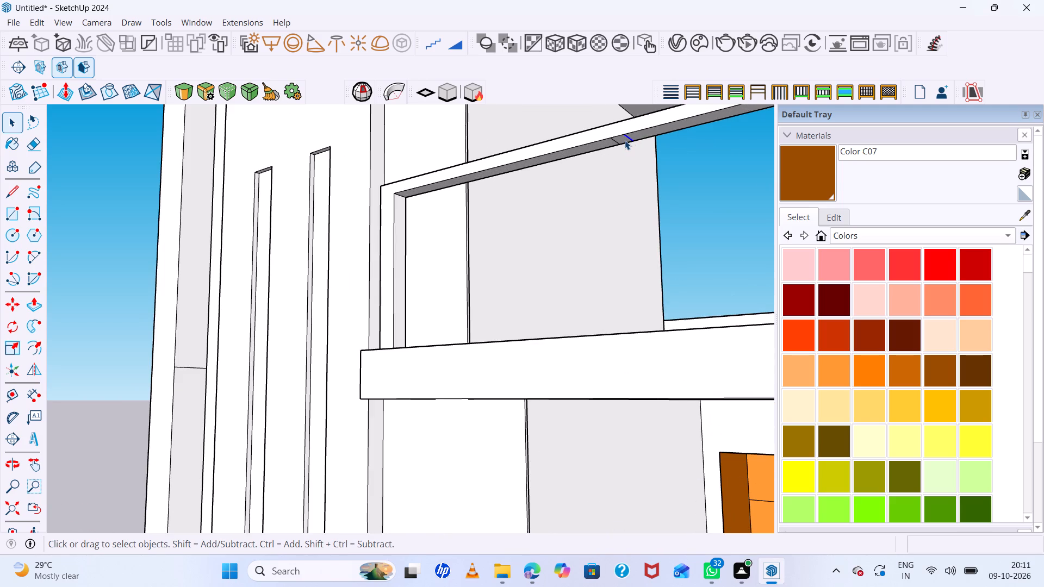
{"action": "right_click", "coordinate": [625, 140]}
{"action": "left_click", "coordinate": [679, 271]}
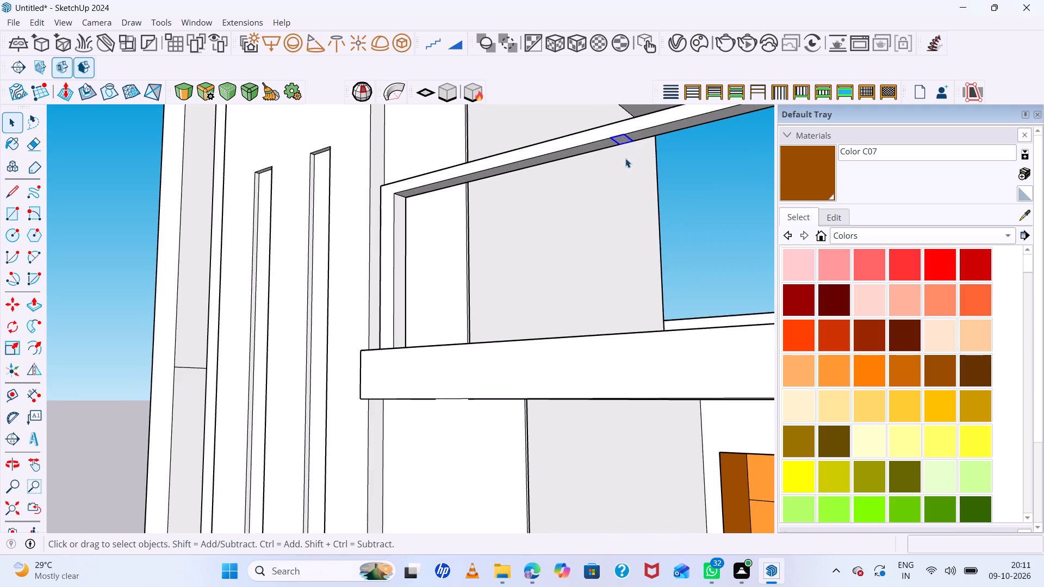
{"action": "scroll", "coordinate": [625, 156], "scroll_direction": "up", "scroll_amount": 5}
{"action": "scroll", "coordinate": [616, 173], "scroll_direction": "down", "scroll_amount": 4}
{"action": "key", "text": "space"}
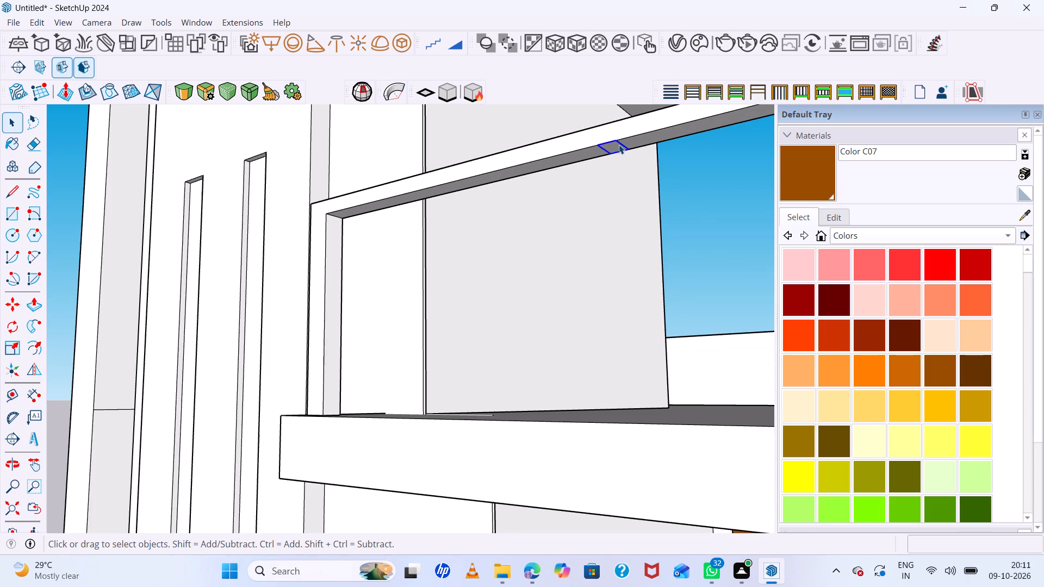
{"action": "double_click", "coordinate": [619, 145]}
{"action": "double_click", "coordinate": [615, 150]}
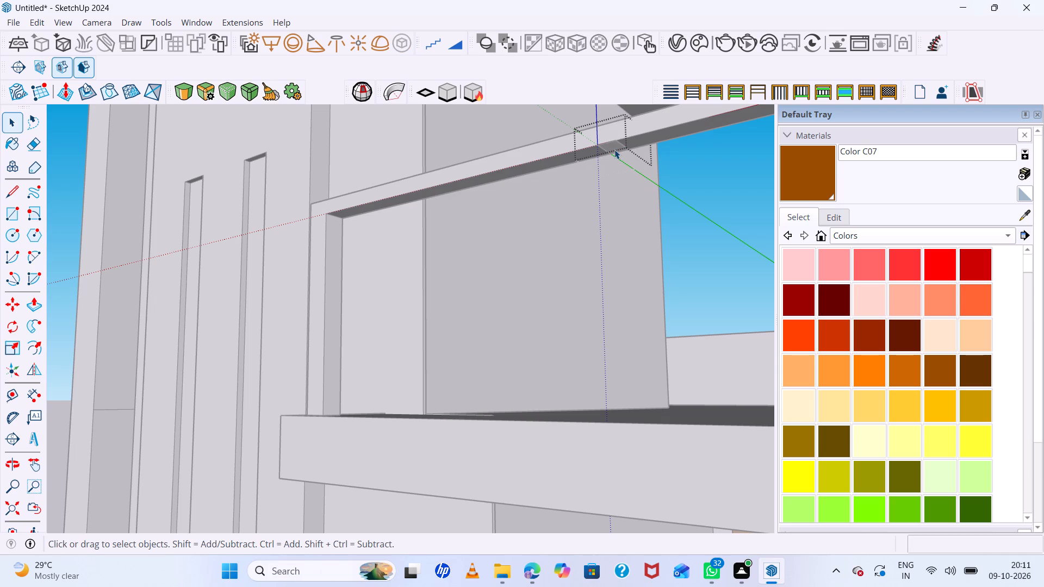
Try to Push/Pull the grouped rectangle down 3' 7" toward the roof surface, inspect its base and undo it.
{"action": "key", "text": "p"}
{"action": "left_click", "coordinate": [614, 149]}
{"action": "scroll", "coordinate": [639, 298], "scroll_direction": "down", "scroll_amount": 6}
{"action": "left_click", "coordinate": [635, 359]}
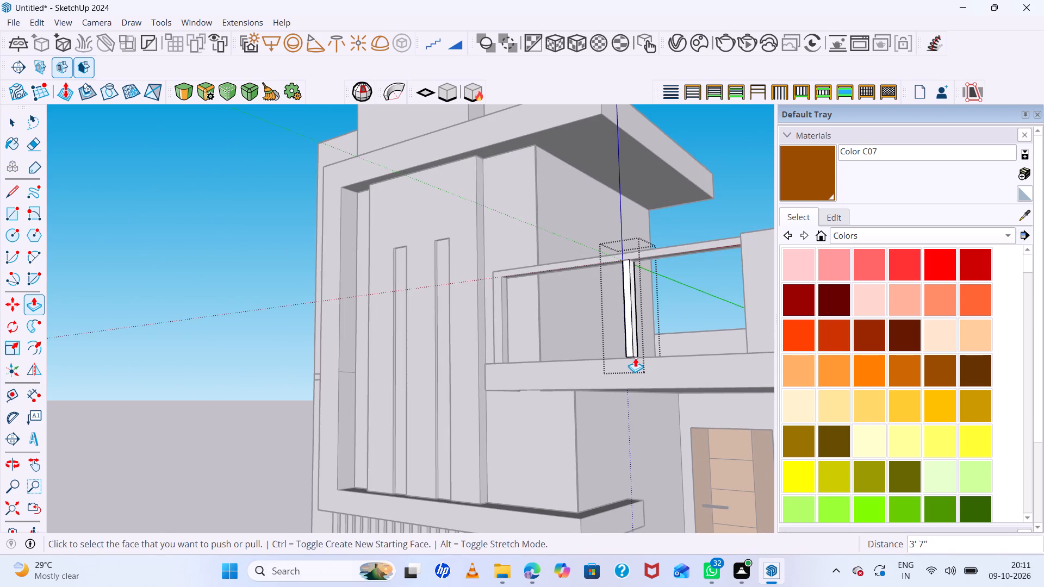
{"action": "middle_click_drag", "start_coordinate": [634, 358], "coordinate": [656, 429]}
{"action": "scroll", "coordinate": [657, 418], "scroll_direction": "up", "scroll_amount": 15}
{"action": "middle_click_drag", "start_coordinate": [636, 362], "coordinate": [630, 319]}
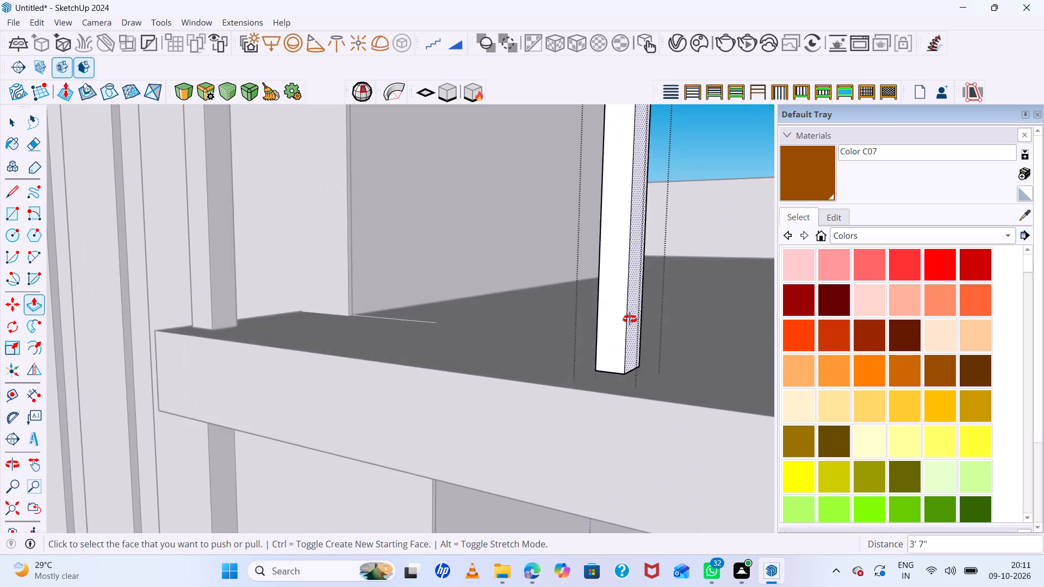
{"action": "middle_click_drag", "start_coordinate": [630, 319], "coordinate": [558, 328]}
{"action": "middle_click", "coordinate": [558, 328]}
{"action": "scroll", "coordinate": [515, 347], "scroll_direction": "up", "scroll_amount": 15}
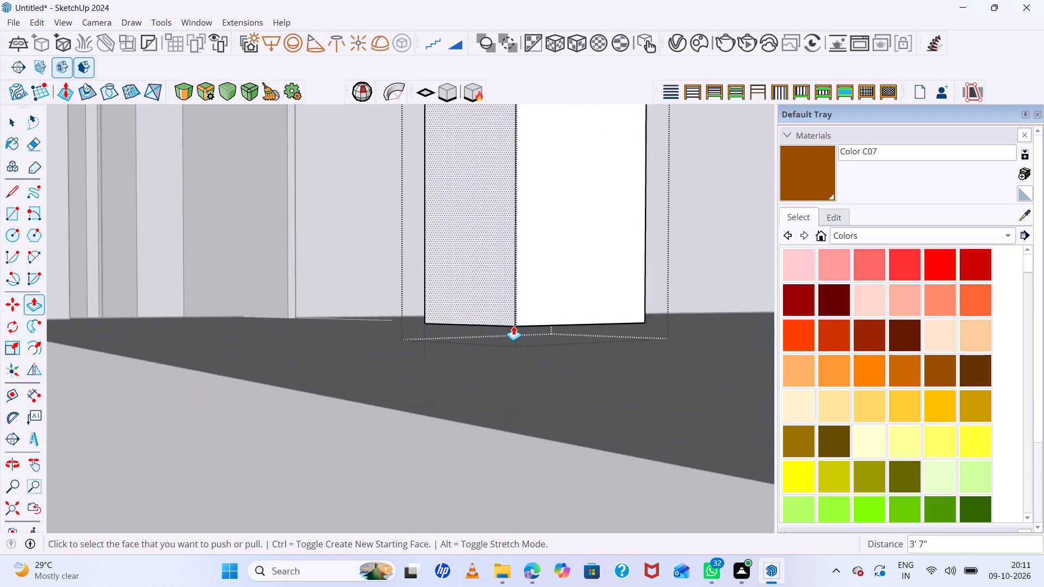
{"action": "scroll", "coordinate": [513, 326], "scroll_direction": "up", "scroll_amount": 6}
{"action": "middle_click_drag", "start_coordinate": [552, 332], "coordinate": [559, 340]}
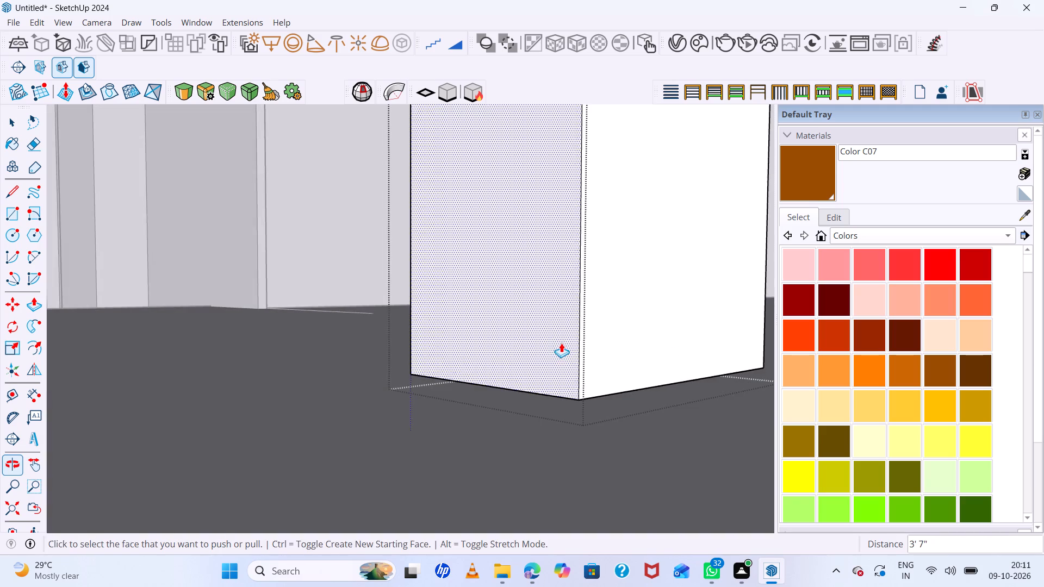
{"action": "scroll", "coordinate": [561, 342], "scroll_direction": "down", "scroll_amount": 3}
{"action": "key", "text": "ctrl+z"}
Push/Pull the grouped rectangle down about 3' 8" to the roof to form the intermediate post, and close the group.
{"action": "scroll", "coordinate": [561, 333], "scroll_direction": "down", "scroll_amount": 7}
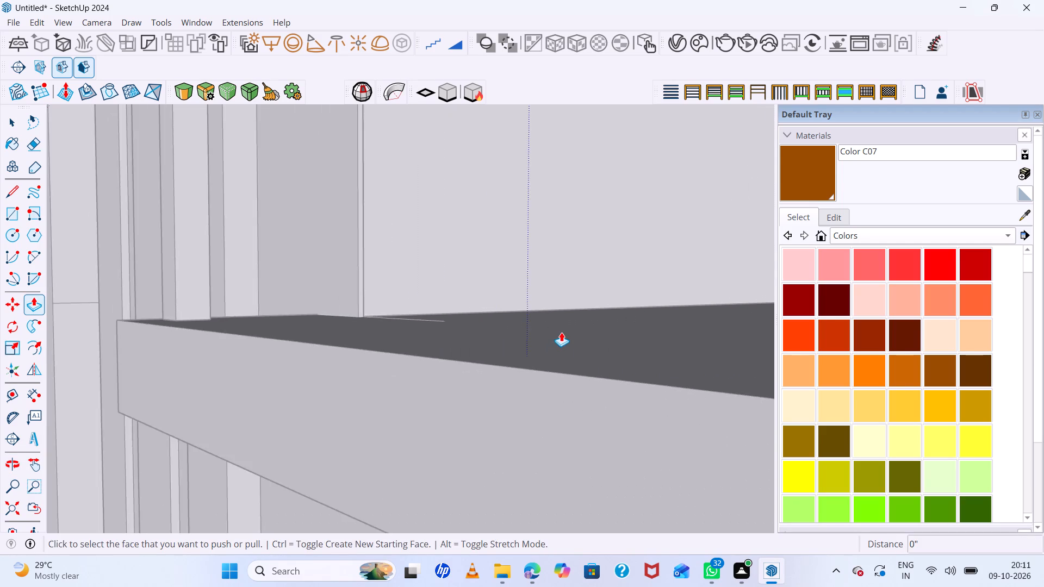
{"action": "scroll", "coordinate": [561, 333], "scroll_direction": "down", "scroll_amount": 19}
{"action": "scroll", "coordinate": [551, 268], "scroll_direction": "up", "scroll_amount": 11}
{"action": "scroll", "coordinate": [481, 191], "scroll_direction": "down", "scroll_amount": 2}
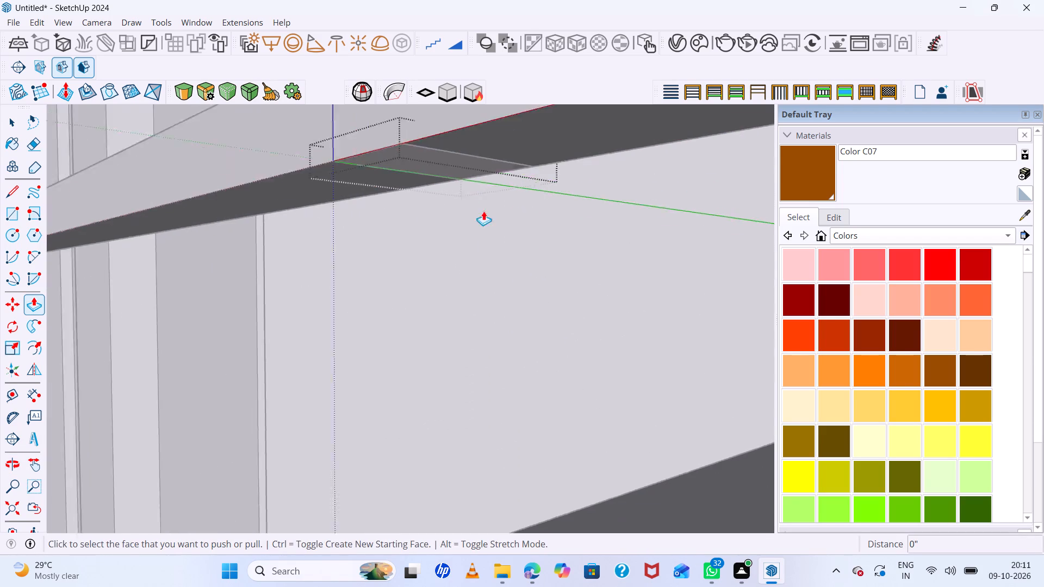
{"action": "scroll", "coordinate": [483, 211], "scroll_direction": "down", "scroll_amount": 5}
{"action": "scroll", "coordinate": [509, 223], "scroll_direction": "up", "scroll_amount": 4}
{"action": "middle_click_drag", "start_coordinate": [503, 240], "coordinate": [529, 172]}
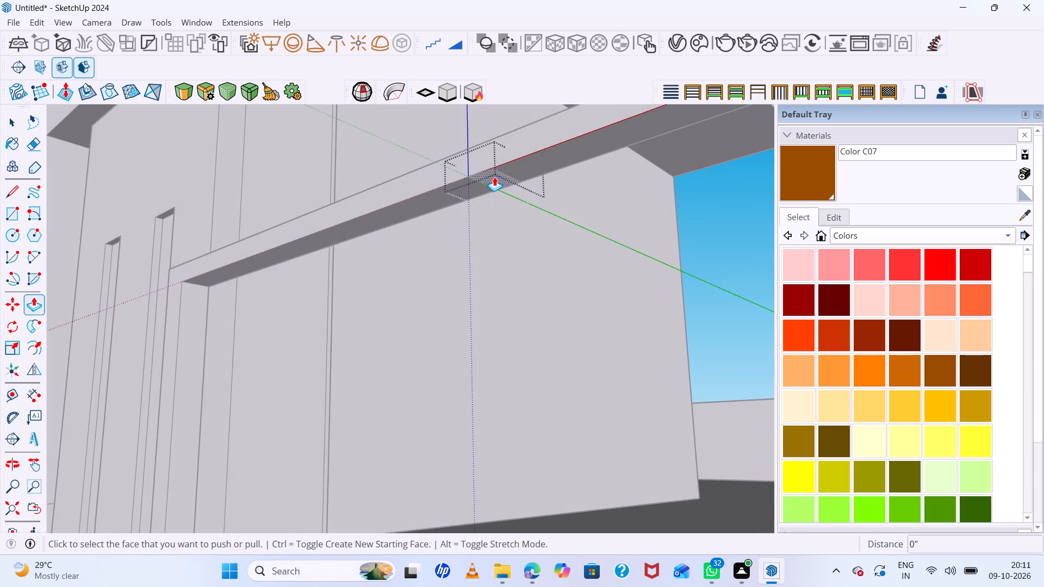
{"action": "left_click", "coordinate": [494, 177]}
{"action": "scroll", "coordinate": [518, 316], "scroll_direction": "down", "scroll_amount": 11}
{"action": "middle_click_drag", "start_coordinate": [520, 342], "coordinate": [539, 433]}
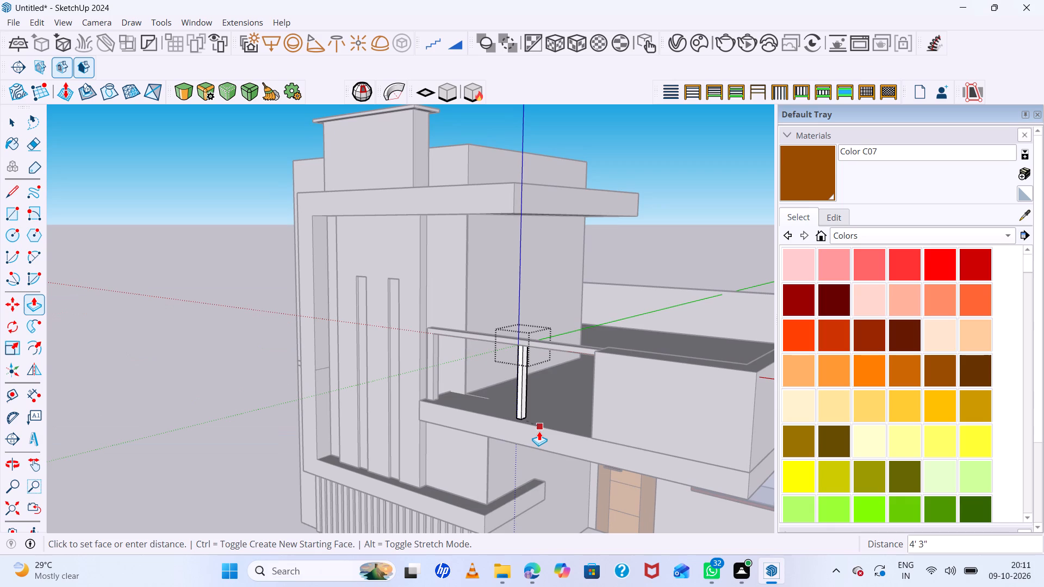
{"action": "left_click", "coordinate": [568, 435]}
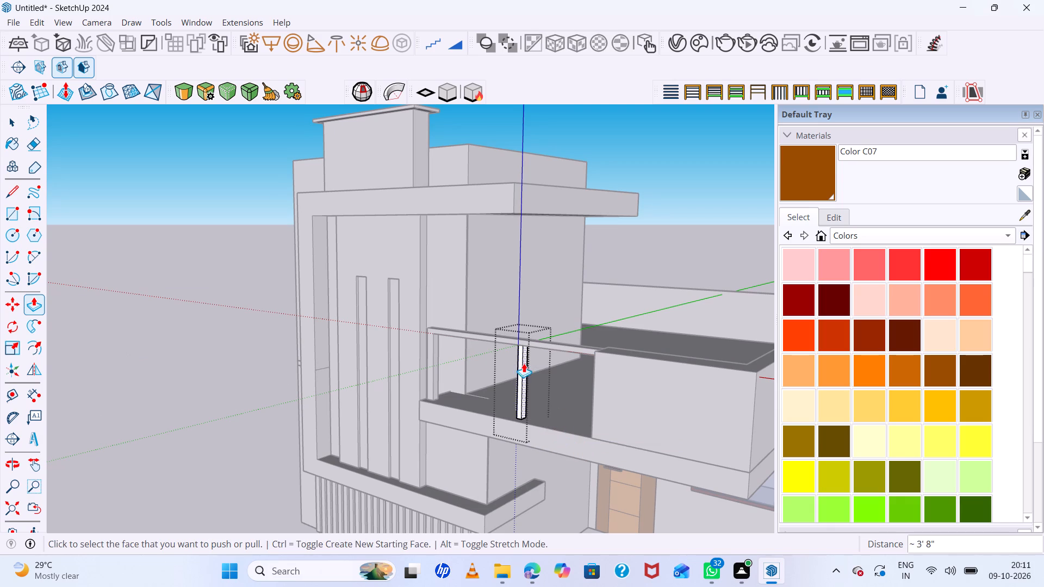
{"action": "scroll", "coordinate": [524, 363], "scroll_direction": "down", "scroll_amount": 4}
{"action": "middle_click_drag", "start_coordinate": [558, 378], "coordinate": [577, 361]}
{"action": "key", "text": "space"}
{"action": "left_click", "coordinate": [173, 314]}
Draw a small rectangle across the full width of the end post's inner side face, just below the top rail.
{"action": "scroll", "coordinate": [514, 352], "scroll_direction": "up", "scroll_amount": 6}
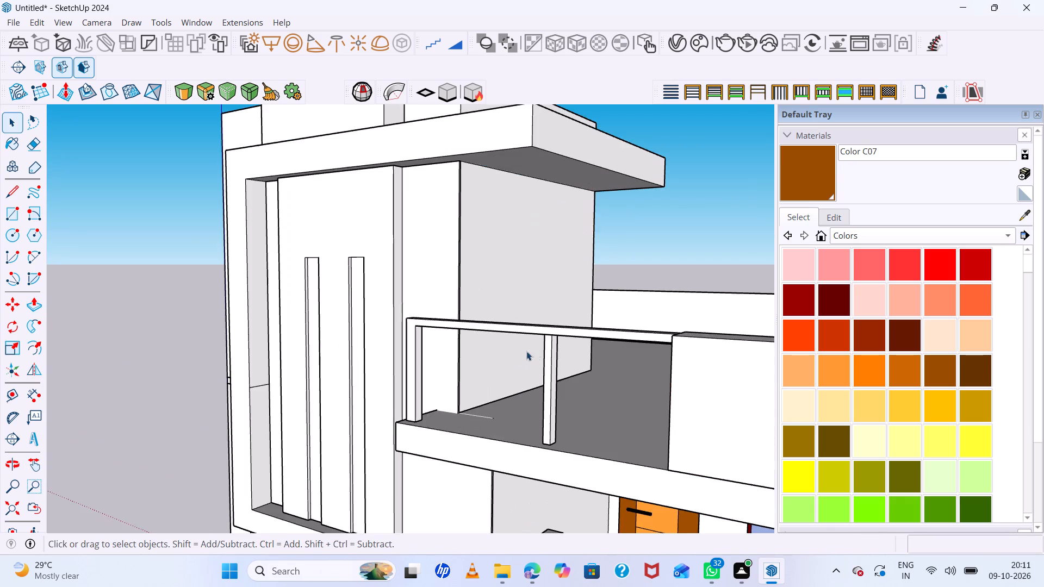
{"action": "middle_click_drag", "start_coordinate": [536, 347], "coordinate": [490, 291]}
{"action": "scroll", "coordinate": [404, 297], "scroll_direction": "up", "scroll_amount": 5}
{"action": "key", "text": "r"}
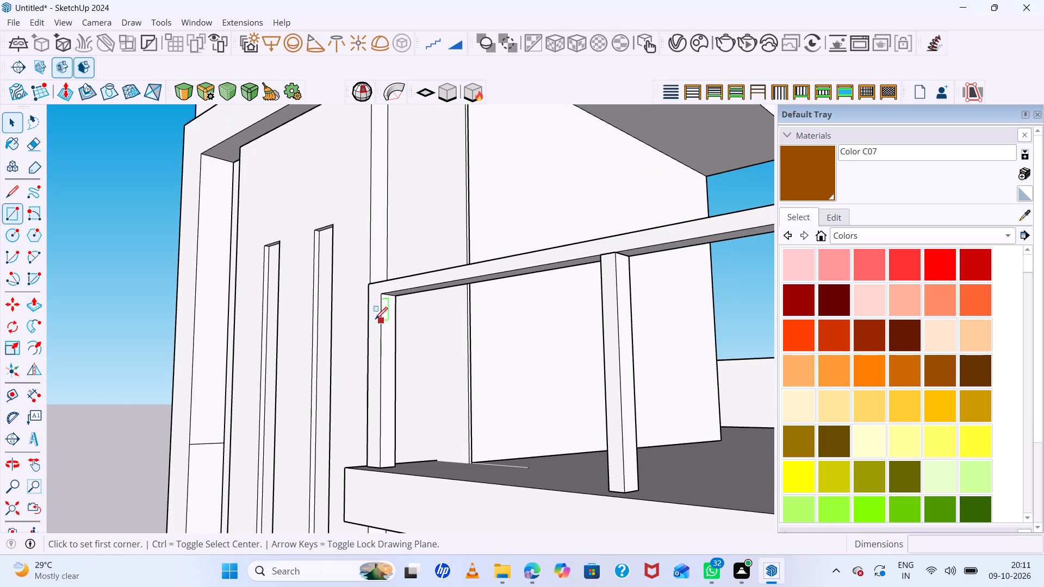
{"action": "scroll", "coordinate": [381, 317], "scroll_direction": "up", "scroll_amount": 5}
{"action": "left_click", "coordinate": [383, 316]}
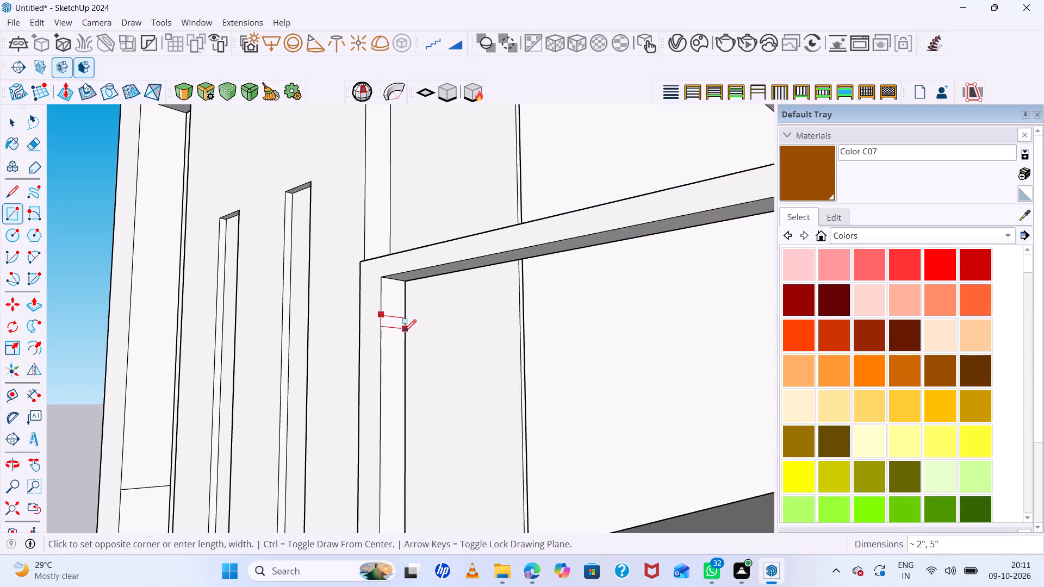
{"action": "left_click", "coordinate": [406, 340]}
{"action": "key", "text": "space"}
{"action": "left_click", "coordinate": [400, 331]}
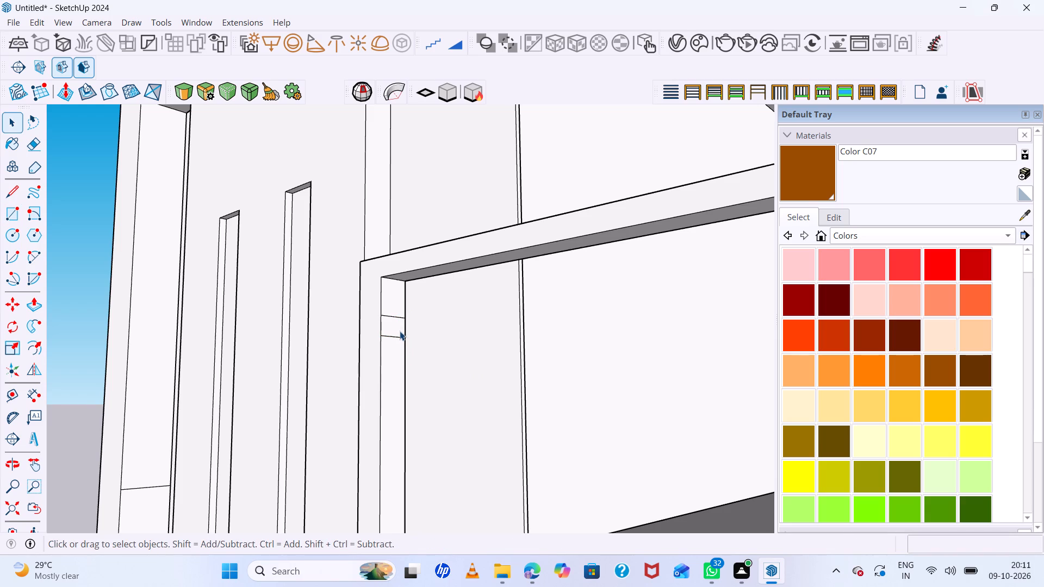
Copy the small rectangle 2' 7" straight down the end post's inner side face and divide the distance into 3 equal copies.
{"action": "double_click", "coordinate": [400, 331]}
{"action": "double_click", "coordinate": [400, 331]}
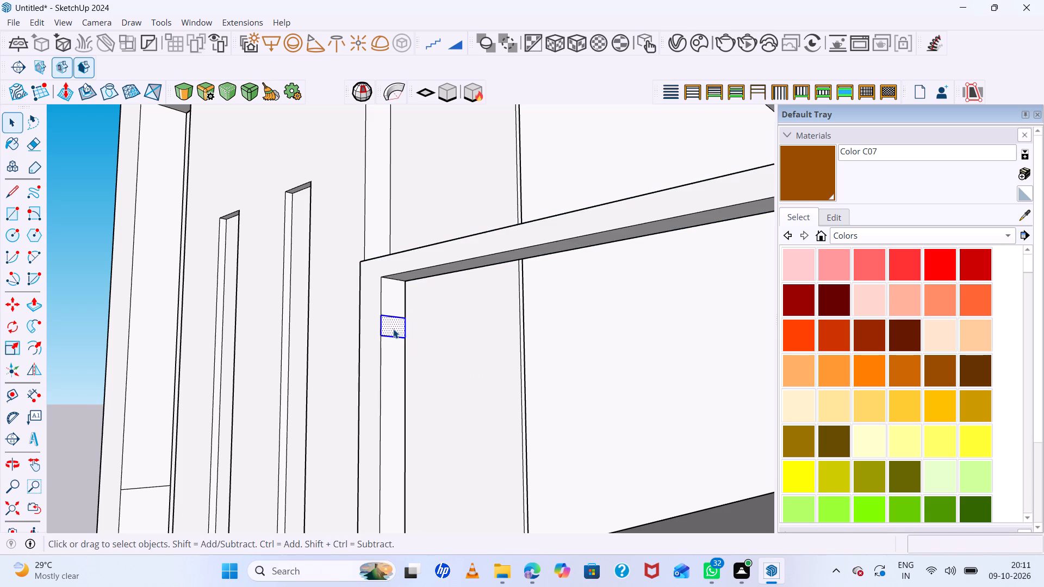
{"action": "key", "text": "m"}
{"action": "scroll", "coordinate": [371, 344], "scroll_direction": "up", "scroll_amount": 5}
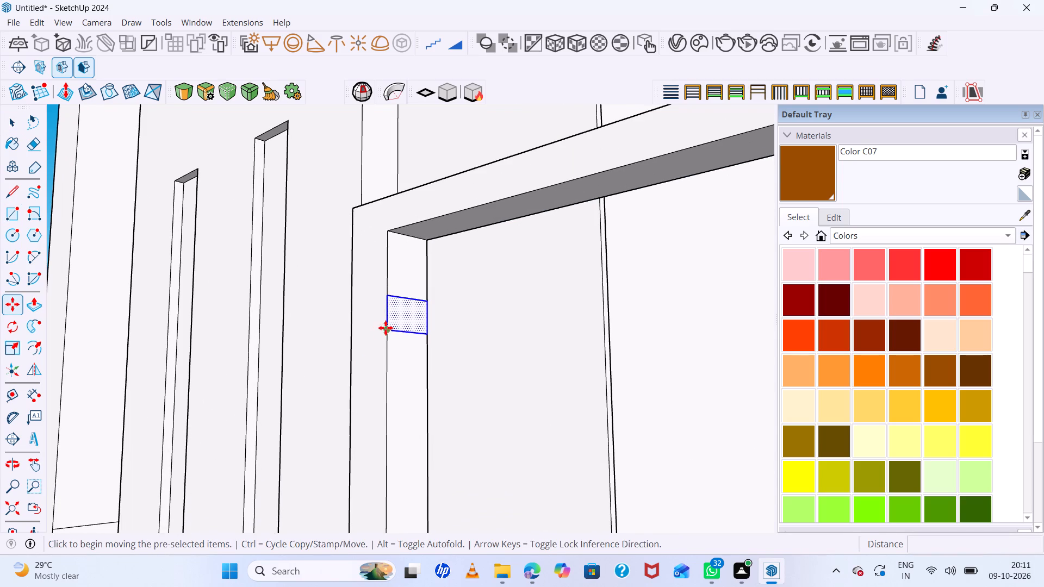
{"action": "left_click", "coordinate": [389, 329]}
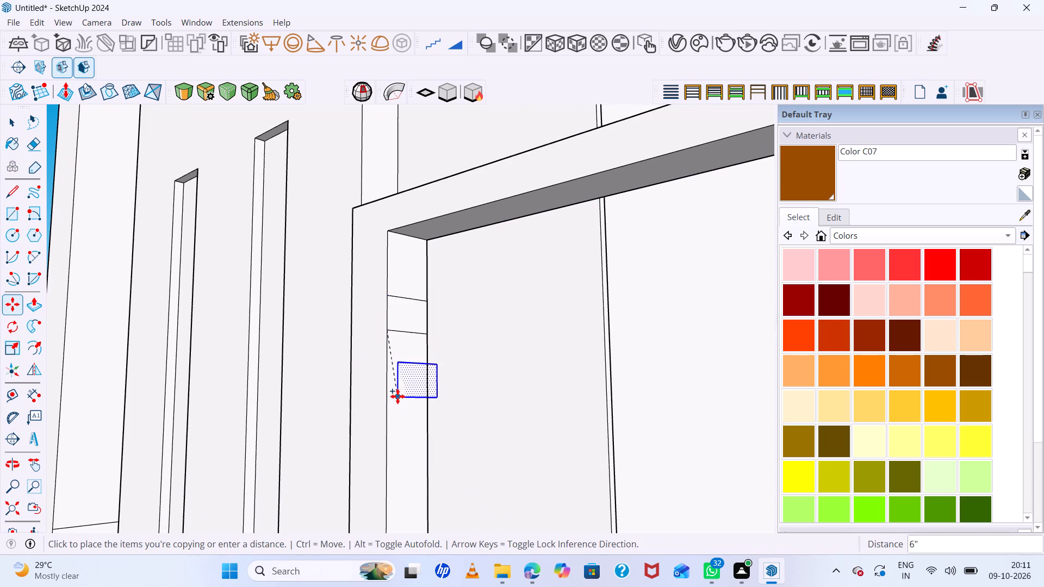
{"action": "key", "text": "Up"}
{"action": "scroll", "coordinate": [397, 392], "scroll_direction": "down", "scroll_amount": 15}
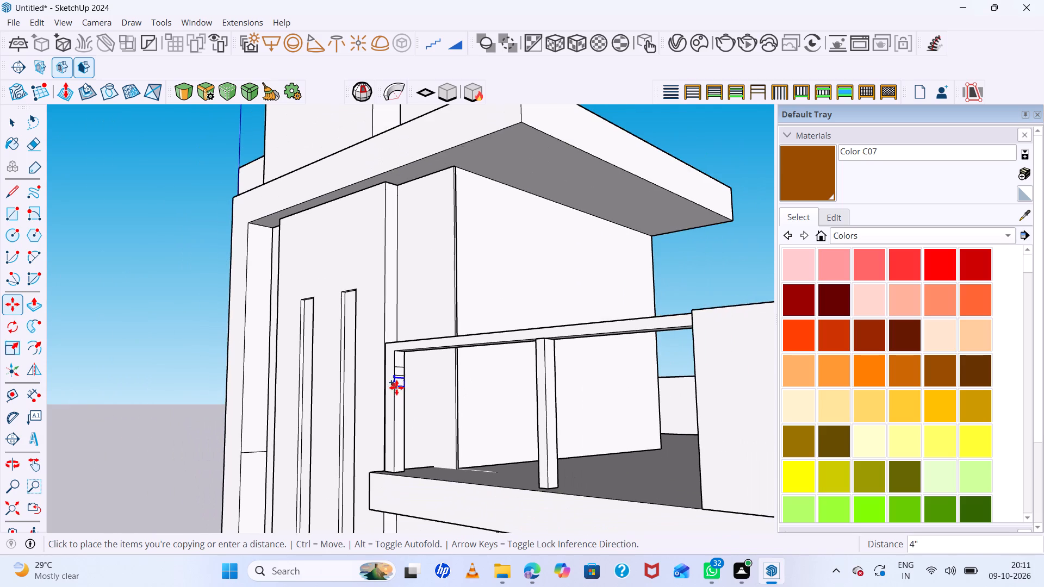
{"action": "left_click", "coordinate": [397, 460]}
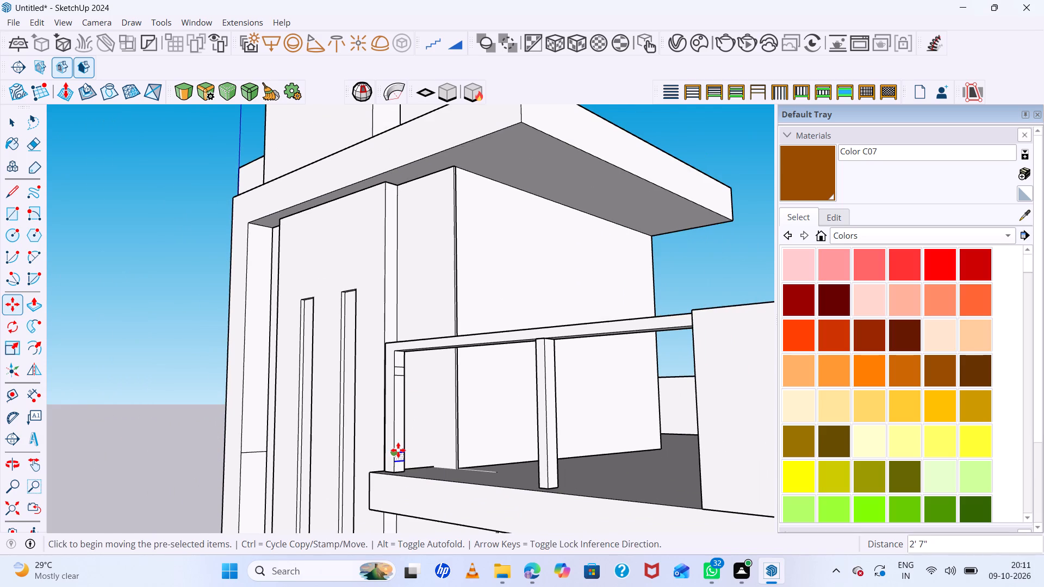
{"action": "type", "text": "3/"}
{"action": "key", "text": "Return"}
Push/Pull the uppermost small rectangle from the end post across to the parapet to form the first rail below the top rail.
{"action": "key", "text": "space"}
{"action": "scroll", "coordinate": [404, 363], "scroll_direction": "up", "scroll_amount": 6}
{"action": "left_click", "coordinate": [402, 372]}
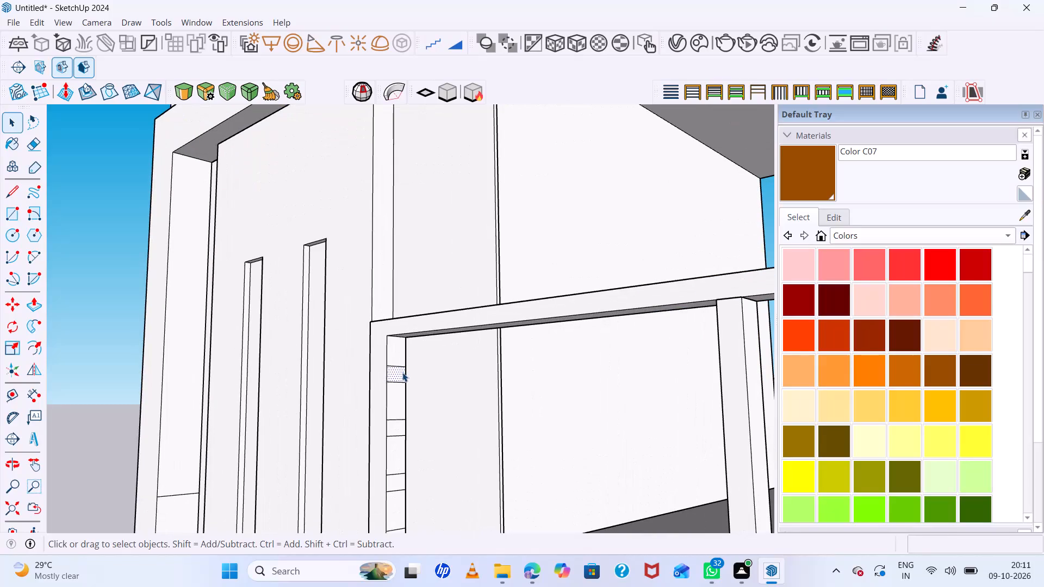
{"action": "key", "text": "p"}
{"action": "left_click", "coordinate": [402, 373]}
{"action": "scroll", "coordinate": [598, 410], "scroll_direction": "down", "scroll_amount": 4}
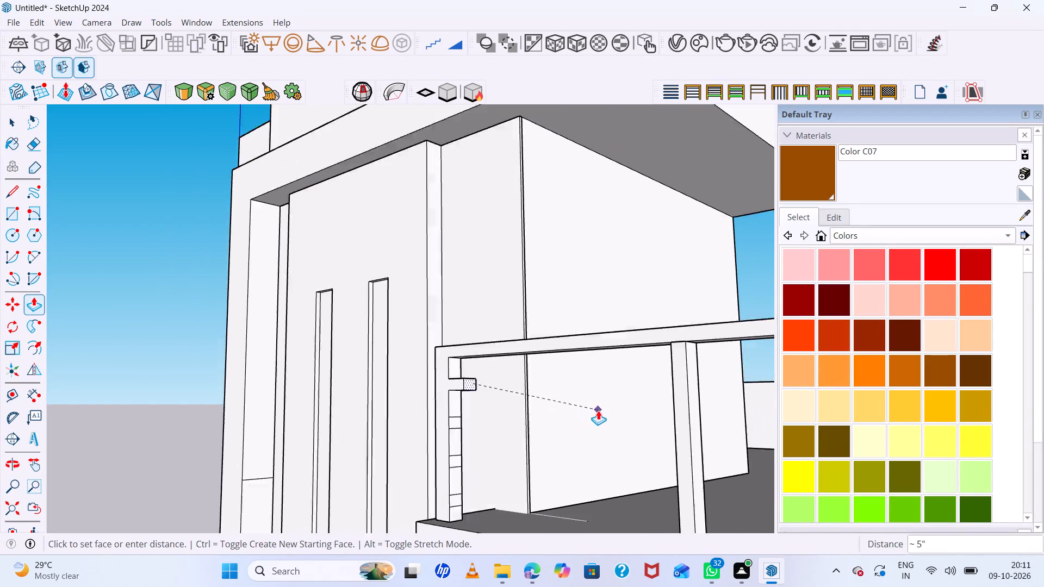
{"action": "scroll", "coordinate": [598, 410], "scroll_direction": "down", "scroll_amount": 2}
{"action": "scroll", "coordinate": [675, 408], "scroll_direction": "down", "scroll_amount": 7}
{"action": "scroll", "coordinate": [739, 417], "scroll_direction": "up", "scroll_amount": 5}
{"action": "middle_click_drag", "start_coordinate": [727, 414], "coordinate": [787, 414]}
{"action": "middle_click", "coordinate": [787, 414]}
{"action": "scroll", "coordinate": [749, 408], "scroll_direction": "up", "scroll_amount": 6}
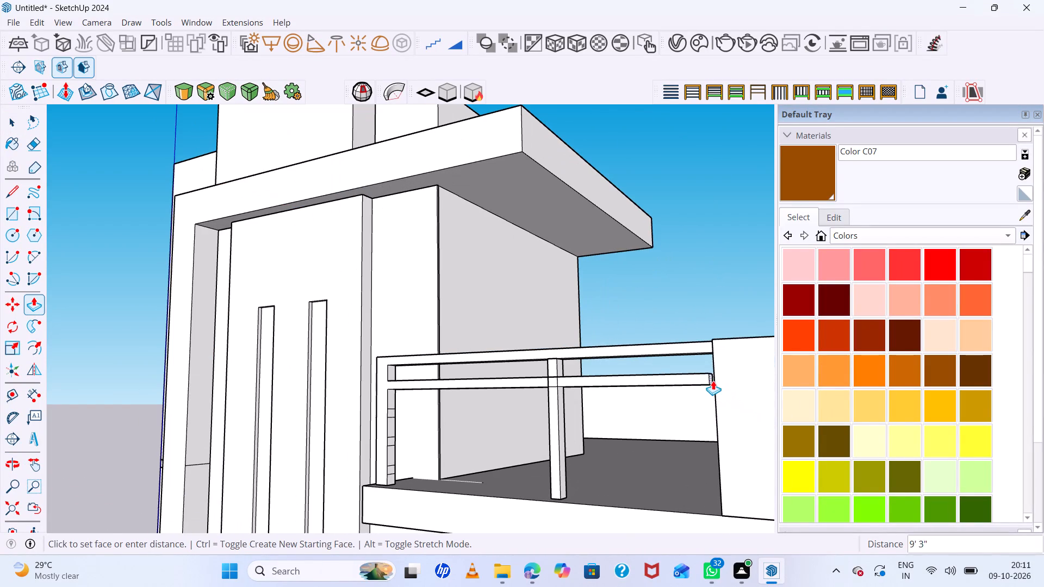
{"action": "left_click", "coordinate": [734, 385]}
Push/Pull the second rectangle on the end post about 9' 7" to the parapet to form the second intermediate rail.
{"action": "scroll", "coordinate": [466, 394], "scroll_direction": "down", "scroll_amount": 7}
{"action": "middle_click_drag", "start_coordinate": [505, 427], "coordinate": [457, 440]}
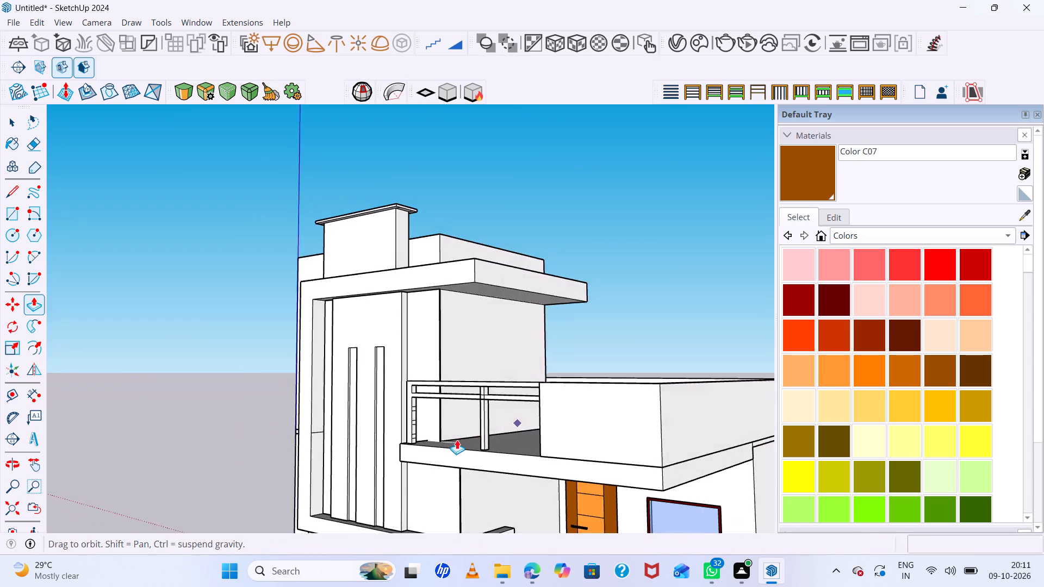
{"action": "middle_click_drag", "start_coordinate": [457, 440], "coordinate": [469, 439]}
{"action": "scroll", "coordinate": [374, 419], "scroll_direction": "up", "scroll_amount": 6}
{"action": "scroll", "coordinate": [436, 411], "scroll_direction": "up", "scroll_amount": 6}
{"action": "key", "text": "space"}
{"action": "left_click", "coordinate": [474, 389]}
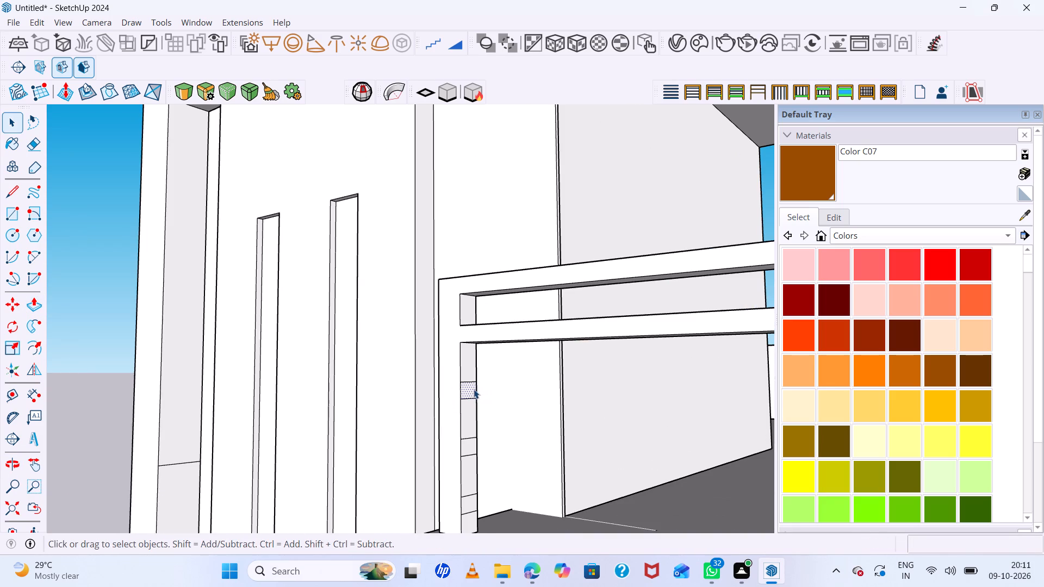
{"action": "key", "text": "p"}
{"action": "left_click", "coordinate": [470, 387]}
{"action": "scroll", "coordinate": [536, 403], "scroll_direction": "down", "scroll_amount": 6}
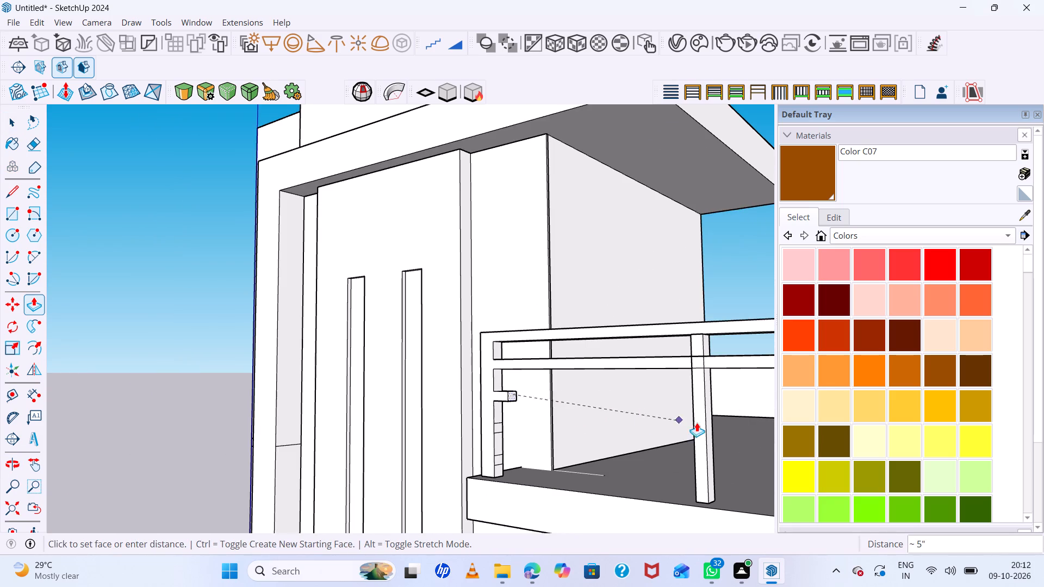
{"action": "scroll", "coordinate": [596, 402], "scroll_direction": "down", "scroll_amount": 7}
{"action": "scroll", "coordinate": [520, 388], "scroll_direction": "down", "scroll_amount": 6}
{"action": "scroll", "coordinate": [655, 416], "scroll_direction": "up", "scroll_amount": 6}
{"action": "scroll", "coordinate": [617, 391], "scroll_direction": "up", "scroll_amount": 4}
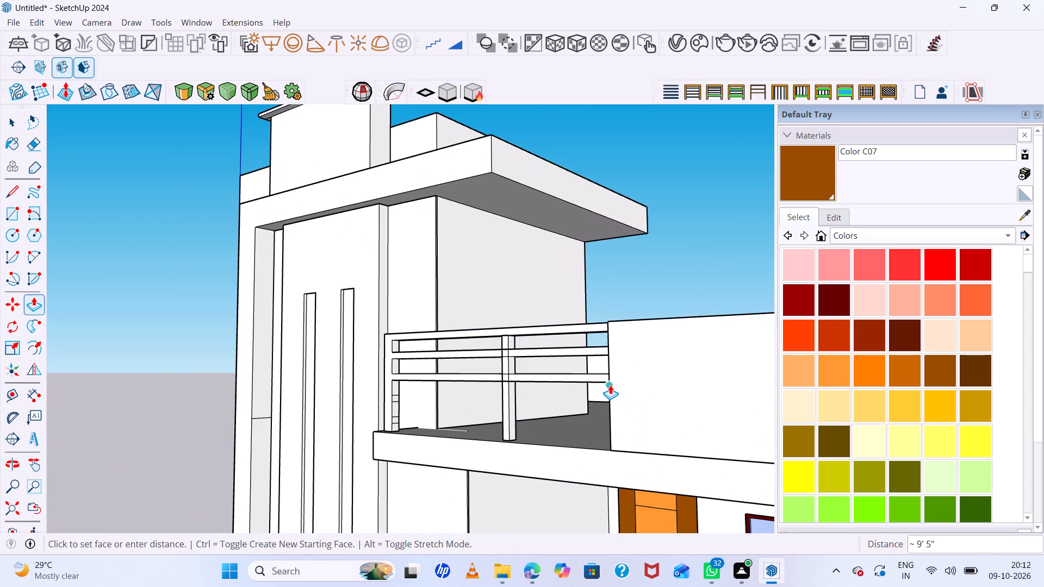
{"action": "middle_click_drag", "start_coordinate": [610, 385], "coordinate": [754, 403]}
{"action": "middle_click", "coordinate": [754, 403]}
{"action": "scroll", "coordinate": [673, 391], "scroll_direction": "up", "scroll_amount": 5}
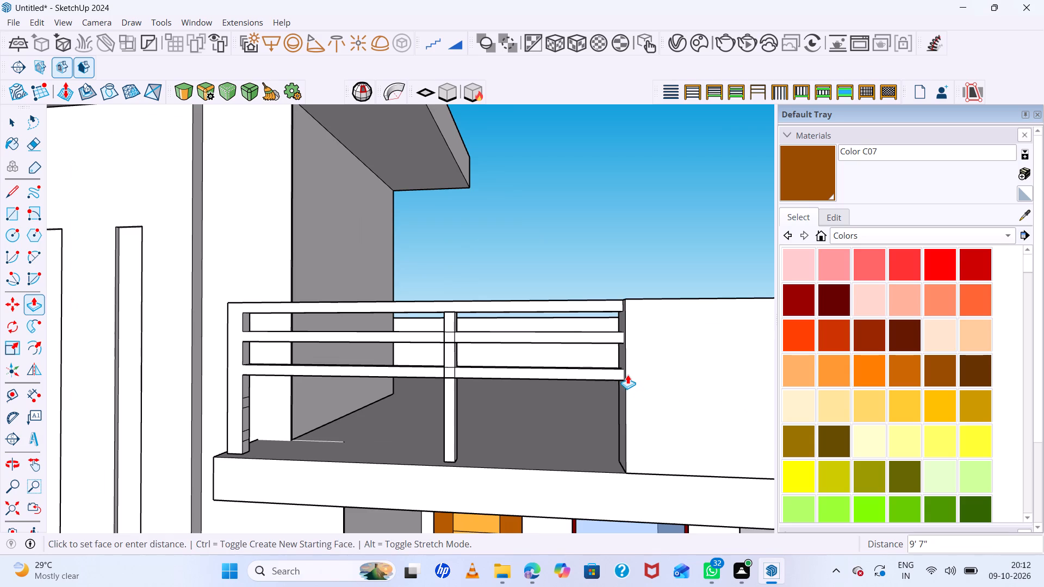
{"action": "left_click", "coordinate": [627, 374]}
Push/Pull the third rectangle on the end post about 9' 11" to the parapet to form the third intermediate rail.
{"action": "scroll", "coordinate": [650, 370], "scroll_direction": "down", "scroll_amount": 11}
{"action": "middle_click_drag", "start_coordinate": [605, 366], "coordinate": [365, 378]}
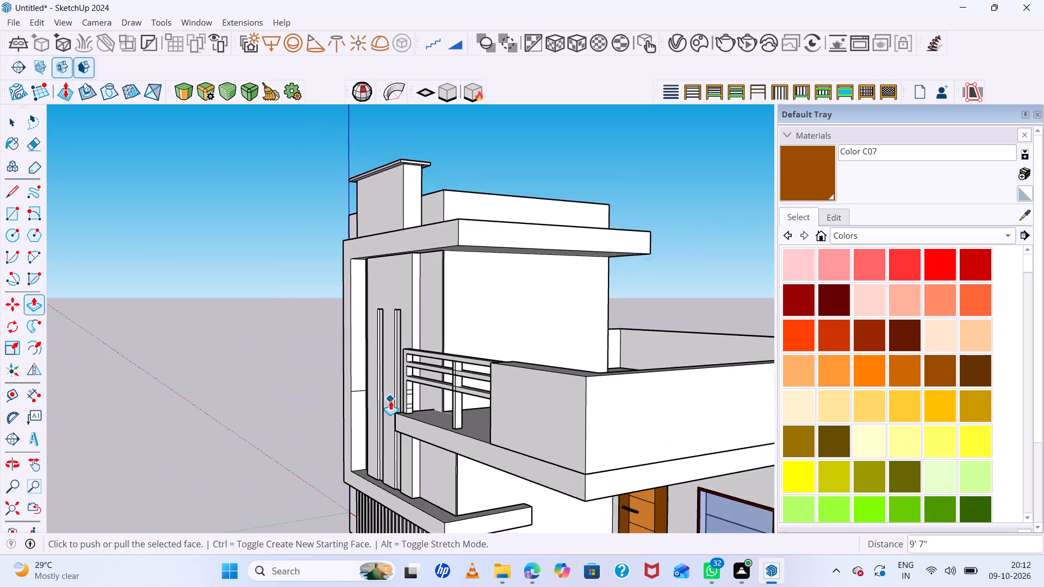
{"action": "scroll", "coordinate": [390, 401], "scroll_direction": "up", "scroll_amount": 12}
{"action": "key", "text": "space"}
{"action": "left_click", "coordinate": [425, 346]}
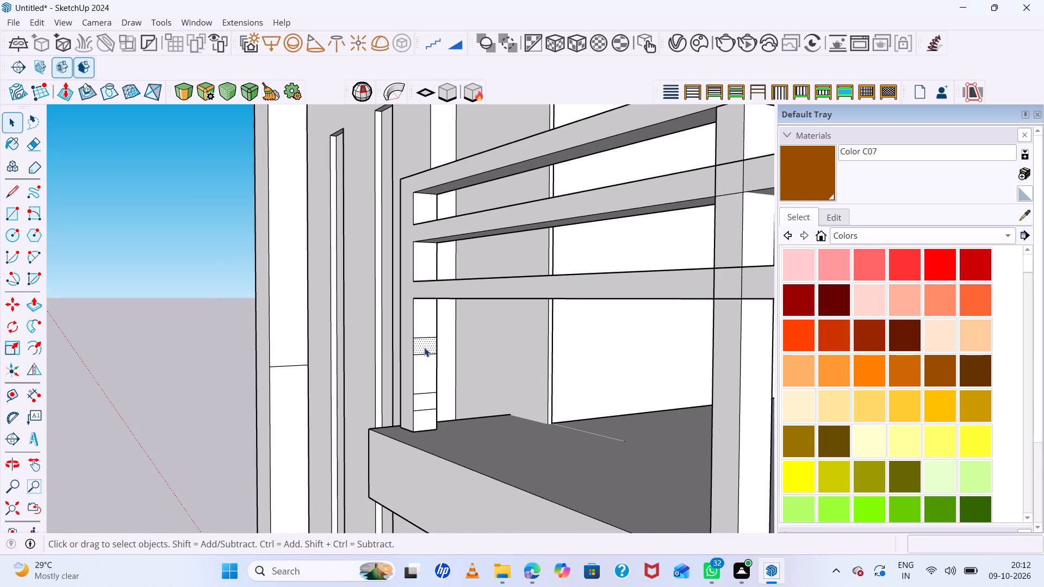
{"action": "key", "text": "p"}
{"action": "left_click", "coordinate": [422, 347]}
{"action": "scroll", "coordinate": [588, 410], "scroll_direction": "down", "scroll_amount": 14}
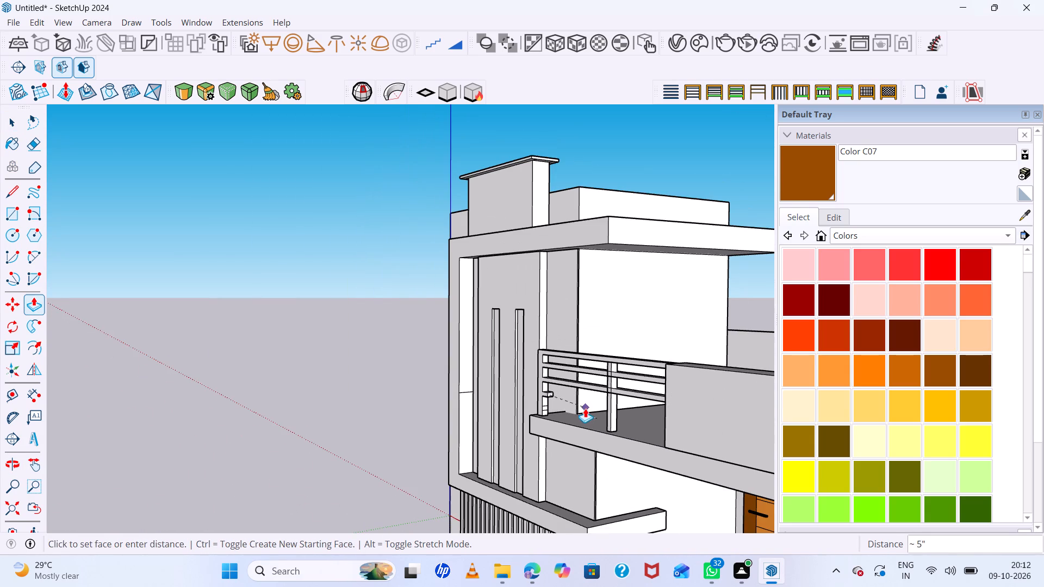
{"action": "middle_click_drag", "start_coordinate": [674, 416], "coordinate": [802, 409]}
{"action": "scroll", "coordinate": [705, 388], "scroll_direction": "up", "scroll_amount": 3}
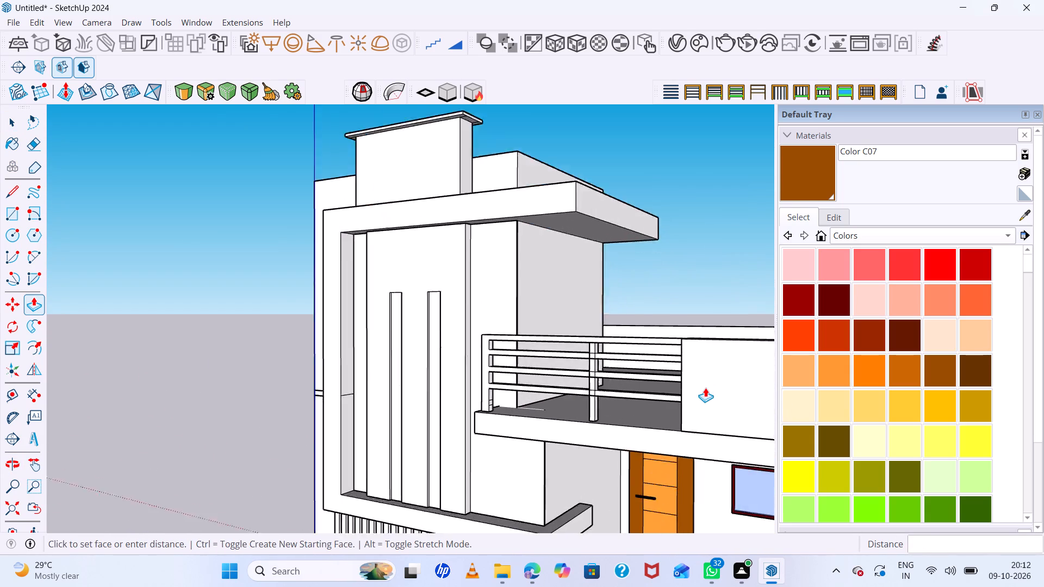
{"action": "scroll", "coordinate": [705, 388], "scroll_direction": "up", "scroll_amount": 5}
{"action": "middle_click_drag", "start_coordinate": [683, 404], "coordinate": [657, 412]}
{"action": "middle_click", "coordinate": [650, 415]}
{"action": "scroll", "coordinate": [424, 424], "scroll_direction": "up", "scroll_amount": 2}
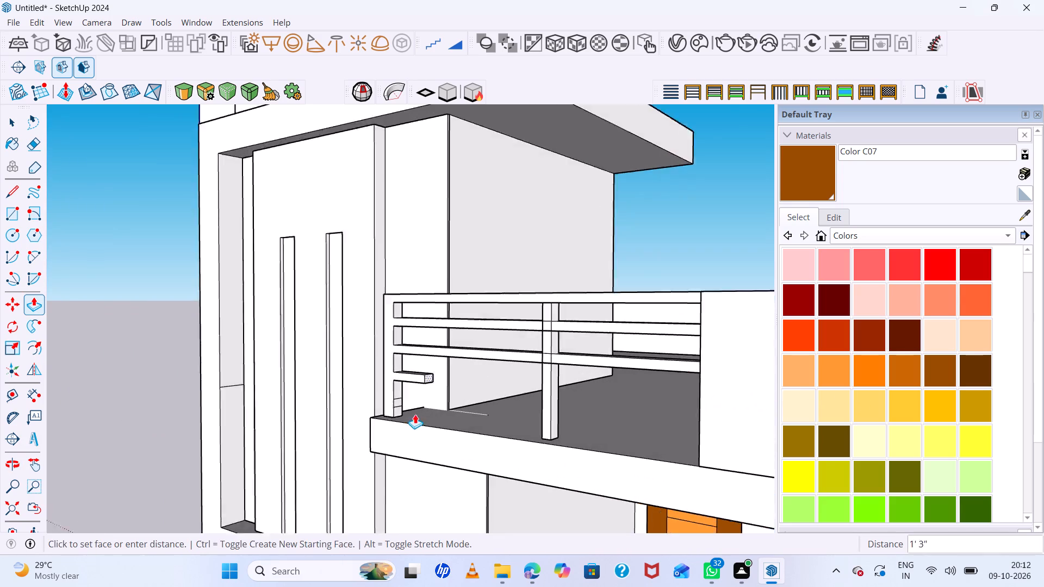
{"action": "scroll", "coordinate": [415, 414], "scroll_direction": "up", "scroll_amount": 2}
{"action": "scroll", "coordinate": [615, 363], "scroll_direction": "down", "scroll_amount": 10}
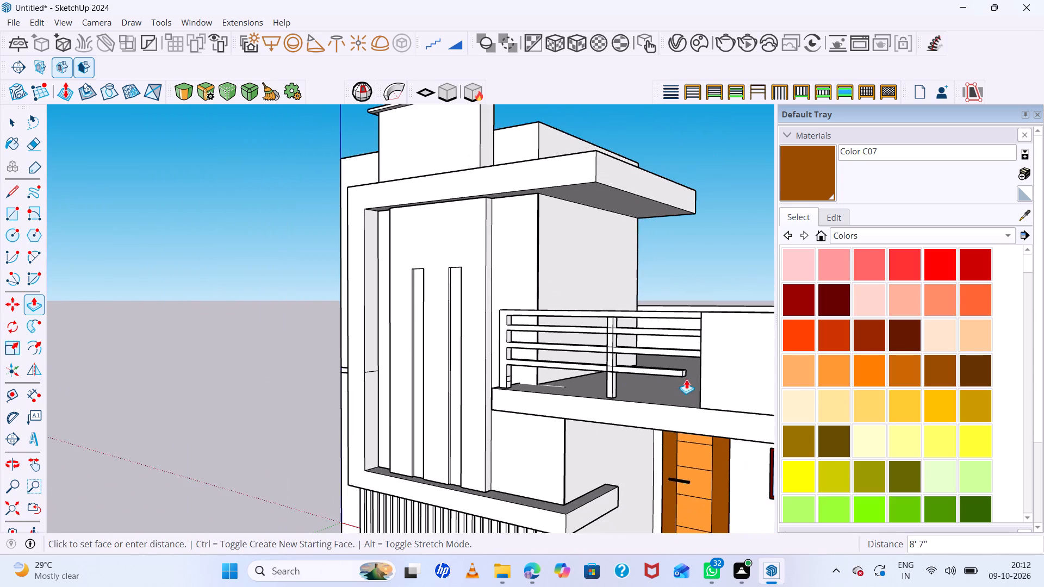
{"action": "scroll", "coordinate": [694, 378], "scroll_direction": "up", "scroll_amount": 6}
{"action": "left_click", "coordinate": [732, 372]}
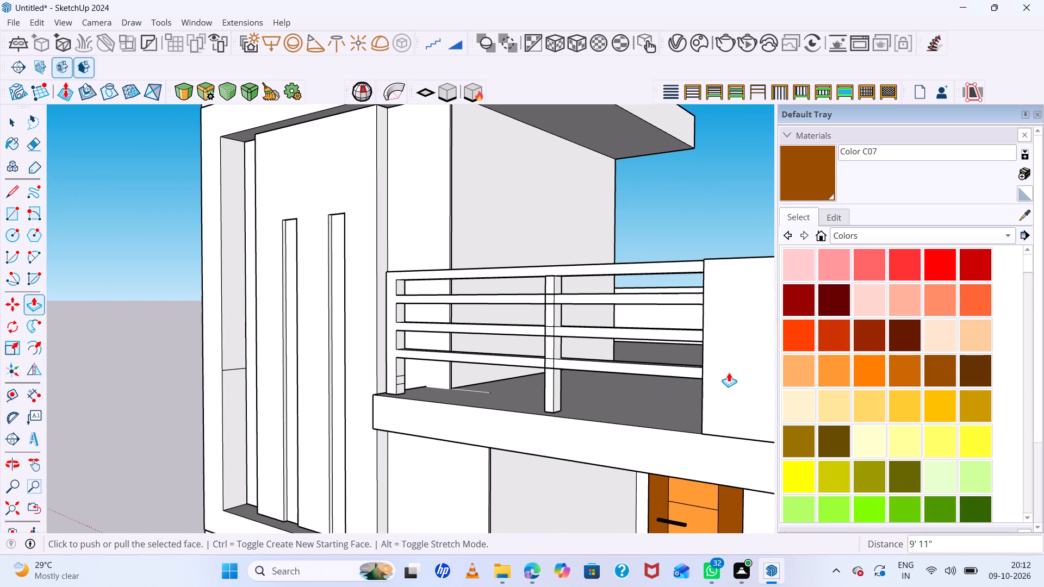
Push/Pull the lowest rectangle on the end post about 9' 5" to the parapet to form the bottom rail.
{"action": "scroll", "coordinate": [388, 372], "scroll_direction": "up", "scroll_amount": 4}
{"action": "key", "text": "space"}
{"action": "left_click", "coordinate": [409, 383]}
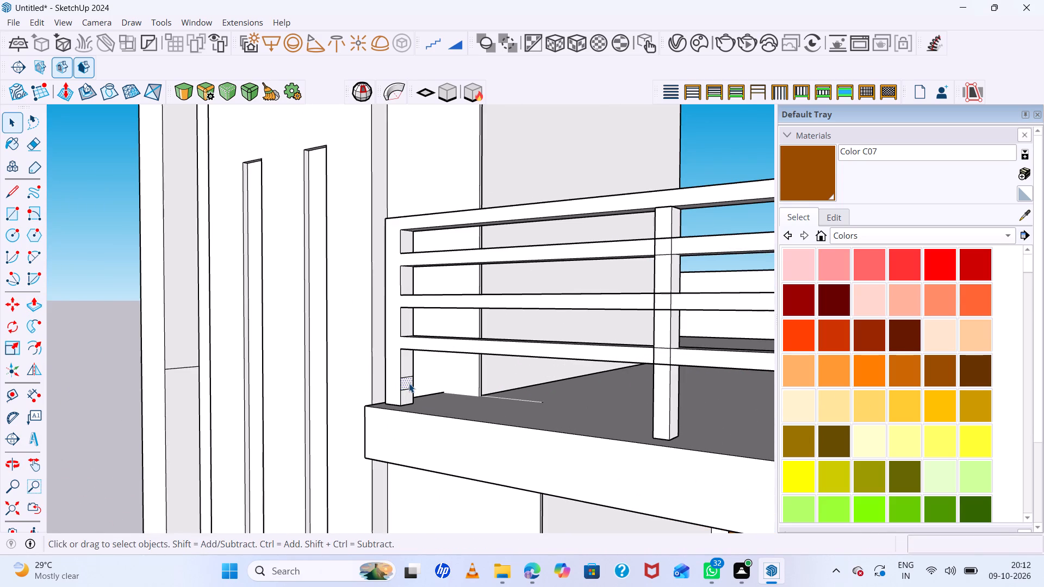
{"action": "key", "text": "p"}
{"action": "left_click", "coordinate": [409, 383]}
{"action": "scroll", "coordinate": [529, 397], "scroll_direction": "down", "scroll_amount": 12}
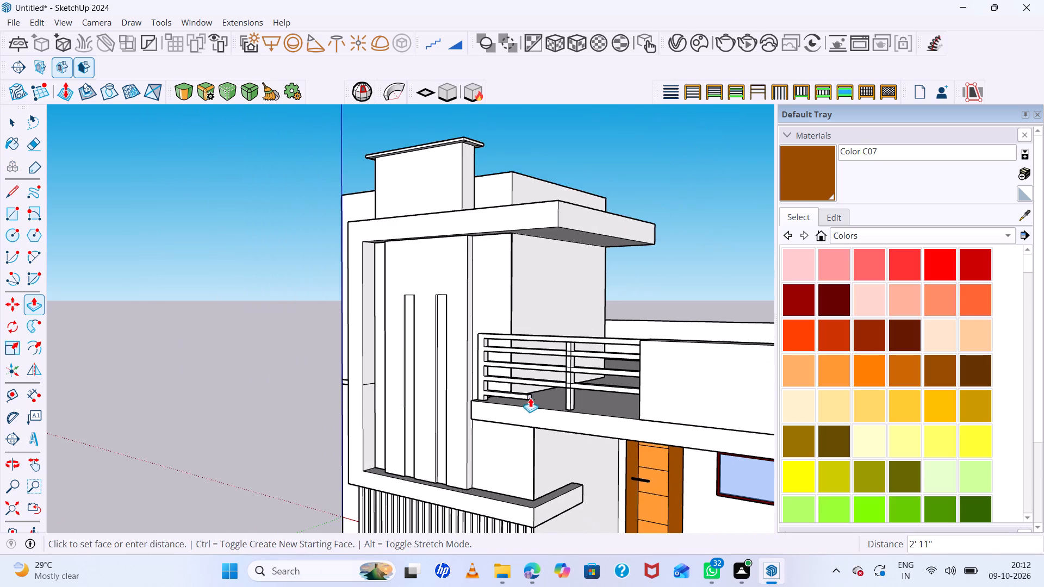
{"action": "left_click", "coordinate": [644, 410]}
Draw a rectangle about 3" by 5" across the end post's roof-facing side, in line with the first rail below the top rail.
{"action": "scroll", "coordinate": [459, 358], "scroll_direction": "down", "scroll_amount": 5}
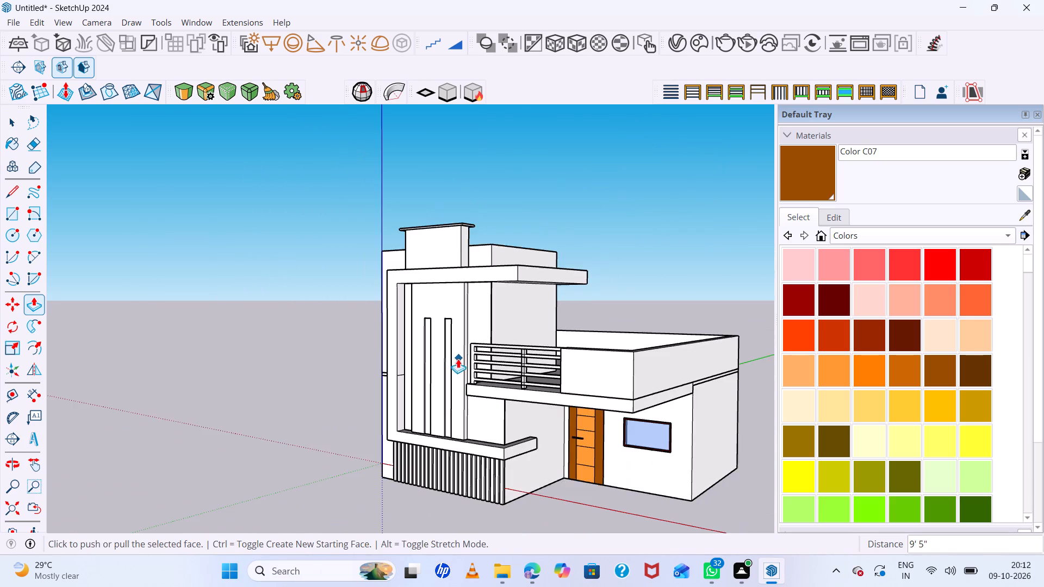
{"action": "middle_click_drag", "start_coordinate": [532, 383], "coordinate": [847, 459]}
{"action": "scroll", "coordinate": [528, 351], "scroll_direction": "up", "scroll_amount": 11}
{"action": "middle_click_drag", "start_coordinate": [421, 341], "coordinate": [655, 397]}
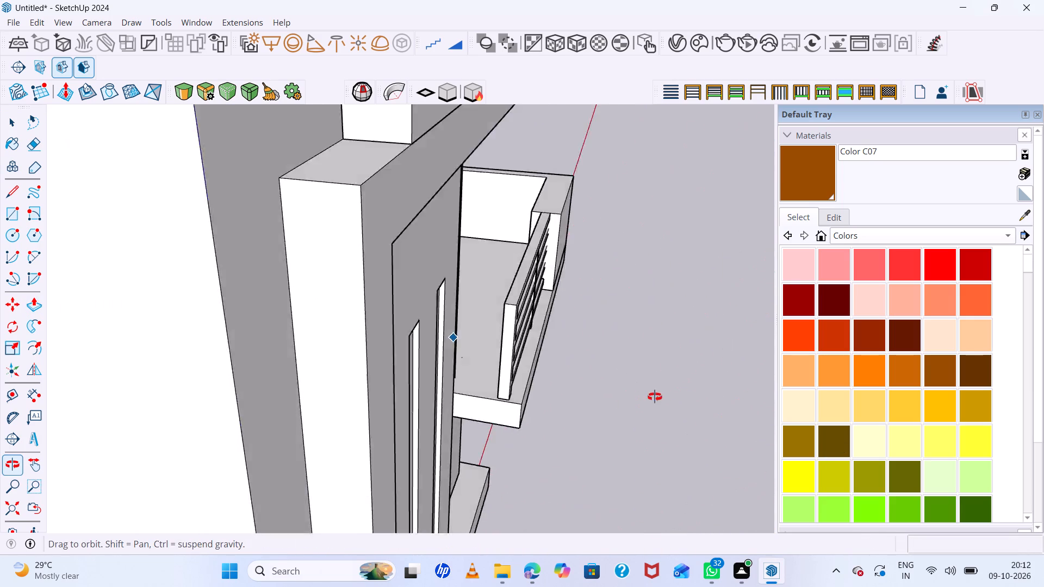
{"action": "middle_click_drag", "start_coordinate": [655, 397], "coordinate": [683, 399]}
{"action": "middle_click_drag", "start_coordinate": [684, 399], "coordinate": [681, 394]}
{"action": "scroll", "coordinate": [521, 324], "scroll_direction": "up", "scroll_amount": 17}
{"action": "scroll", "coordinate": [486, 324], "scroll_direction": "down", "scroll_amount": 2}
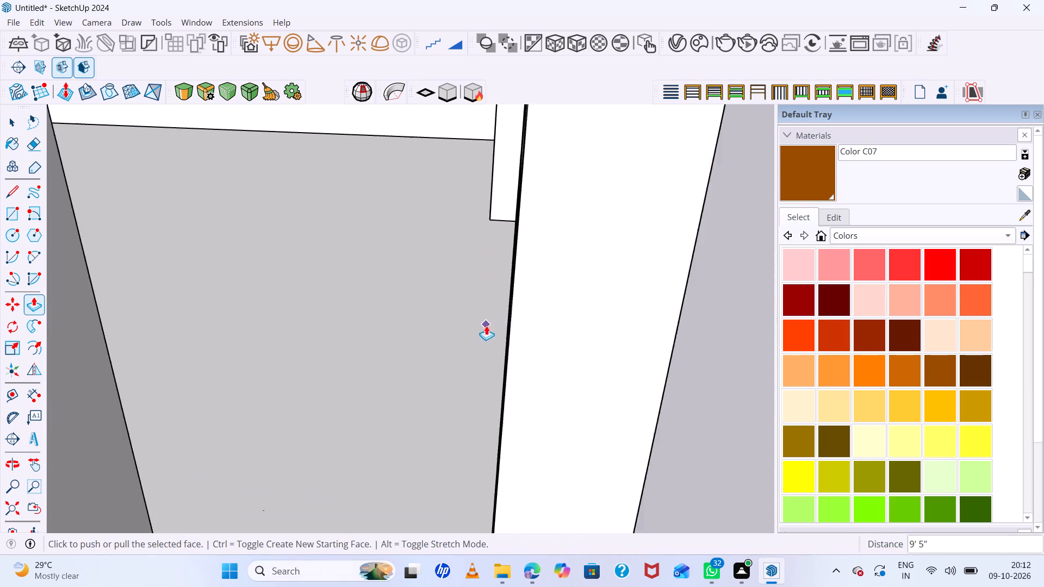
{"action": "scroll", "coordinate": [486, 326], "scroll_direction": "down", "scroll_amount": 2}
{"action": "middle_click_drag", "start_coordinate": [490, 332], "coordinate": [501, 338]}
{"action": "middle_click", "coordinate": [501, 338]}
{"action": "scroll", "coordinate": [521, 340], "scroll_direction": "up", "scroll_amount": 3}
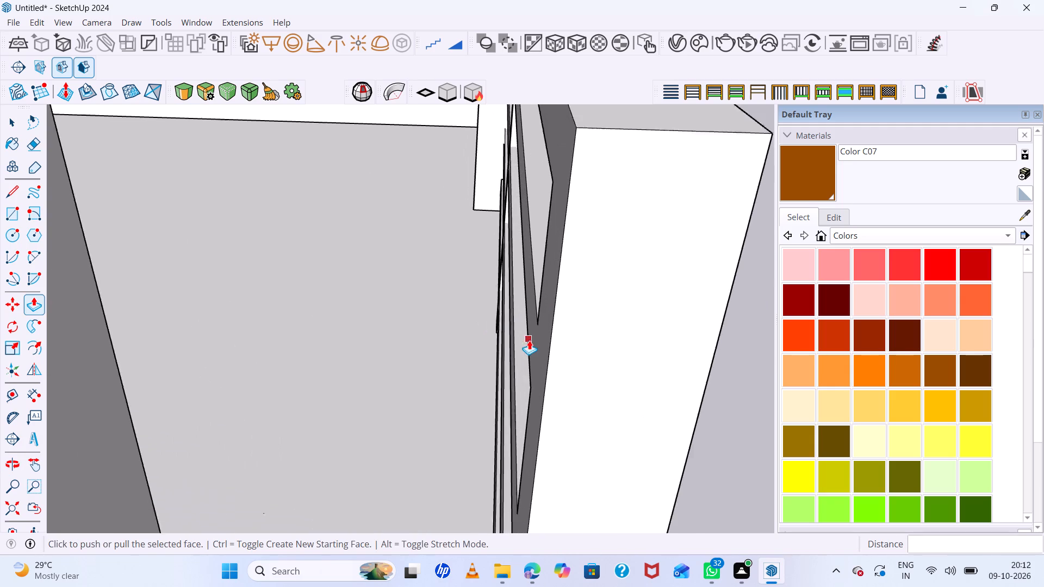
{"action": "scroll", "coordinate": [529, 340], "scroll_direction": "up", "scroll_amount": 6}
{"action": "middle_click_drag", "start_coordinate": [579, 357], "coordinate": [679, 322]}
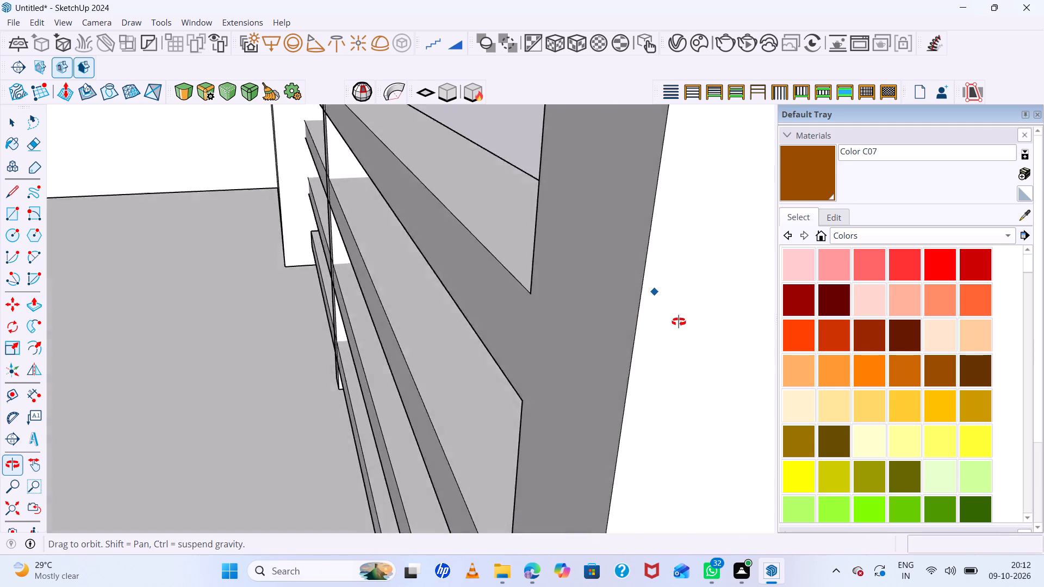
{"action": "middle_click_drag", "start_coordinate": [679, 322], "coordinate": [709, 275]}
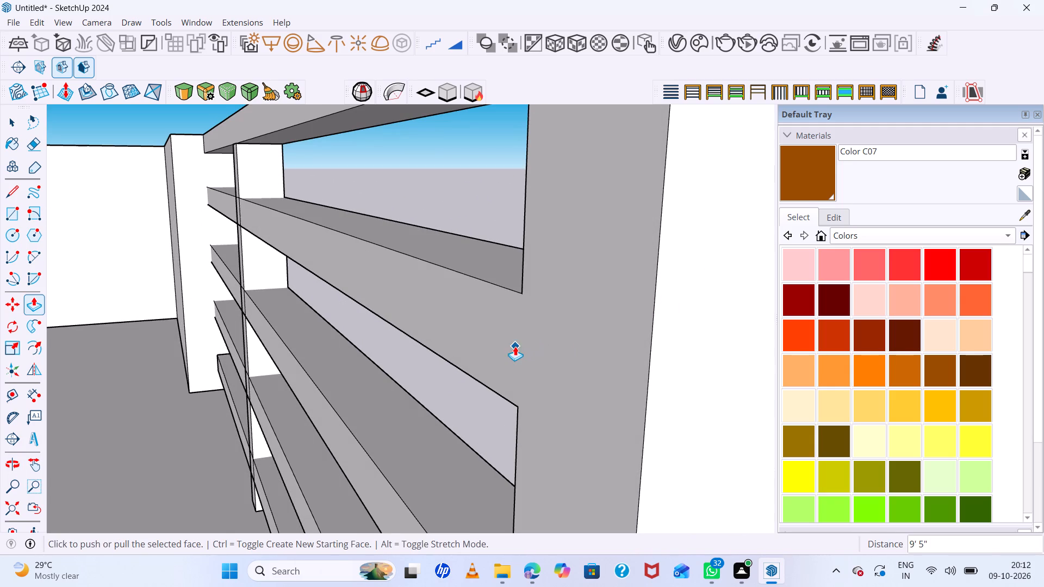
{"action": "key", "text": "r"}
{"action": "left_click", "coordinate": [523, 296]}
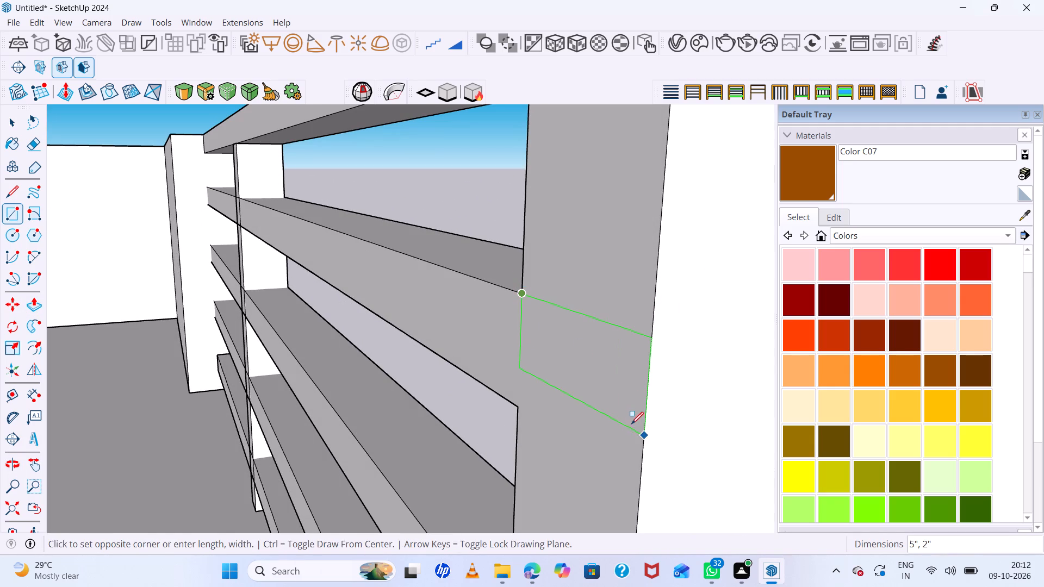
{"action": "left_click", "coordinate": [518, 409]}
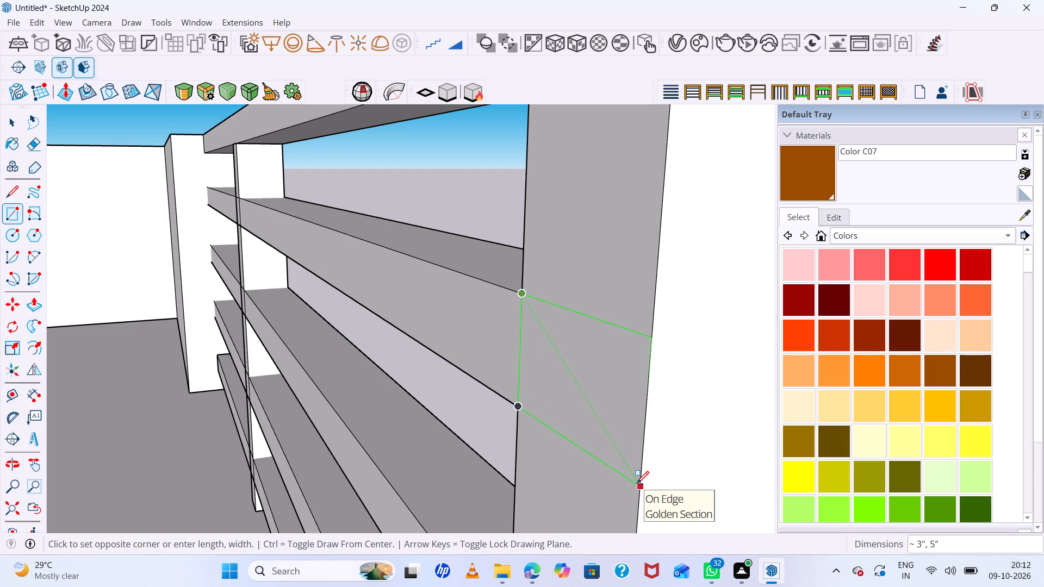
{"action": "left_click", "coordinate": [637, 483]}
Push/Pull the rectangle on the end post's roof-facing side about 1' 10" to the tower, forming the first return rail.
{"action": "key", "text": "space"}
{"action": "left_click", "coordinate": [588, 371]}
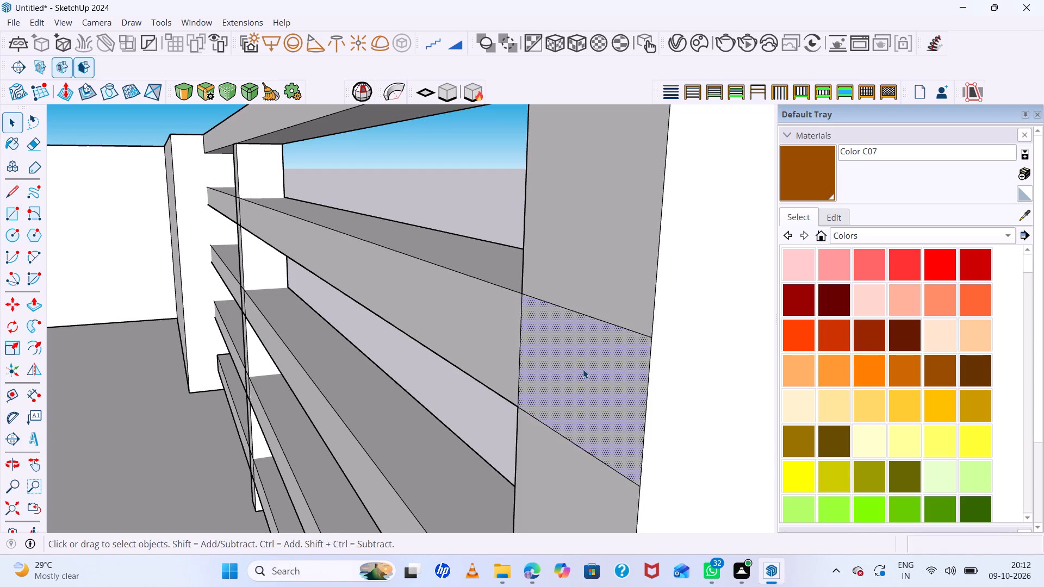
{"action": "key", "text": "p"}
{"action": "left_click", "coordinate": [583, 369]}
{"action": "scroll", "coordinate": [412, 392], "scroll_direction": "down", "scroll_amount": 13}
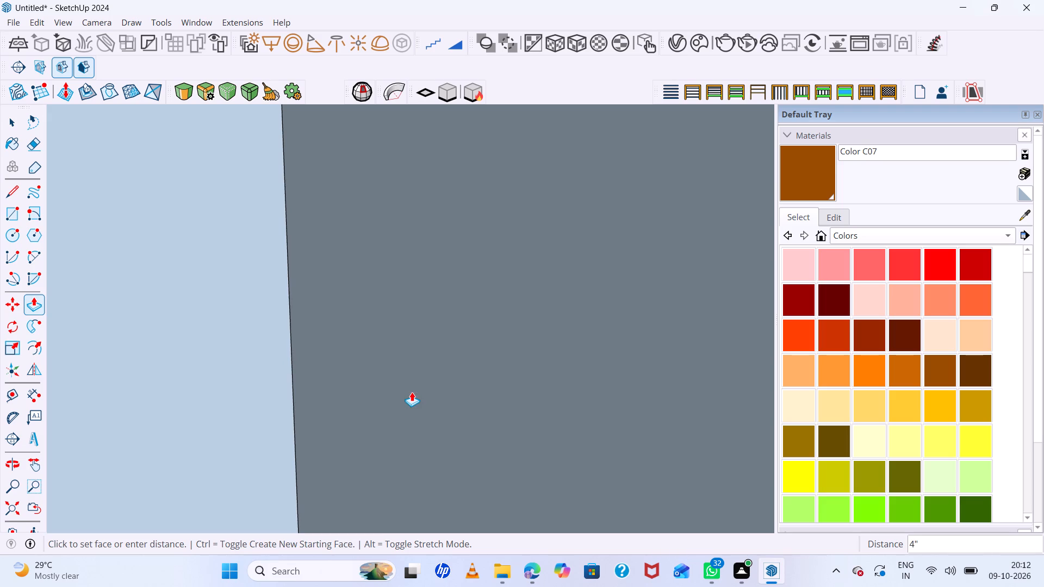
{"action": "left_click", "coordinate": [18, 510]}
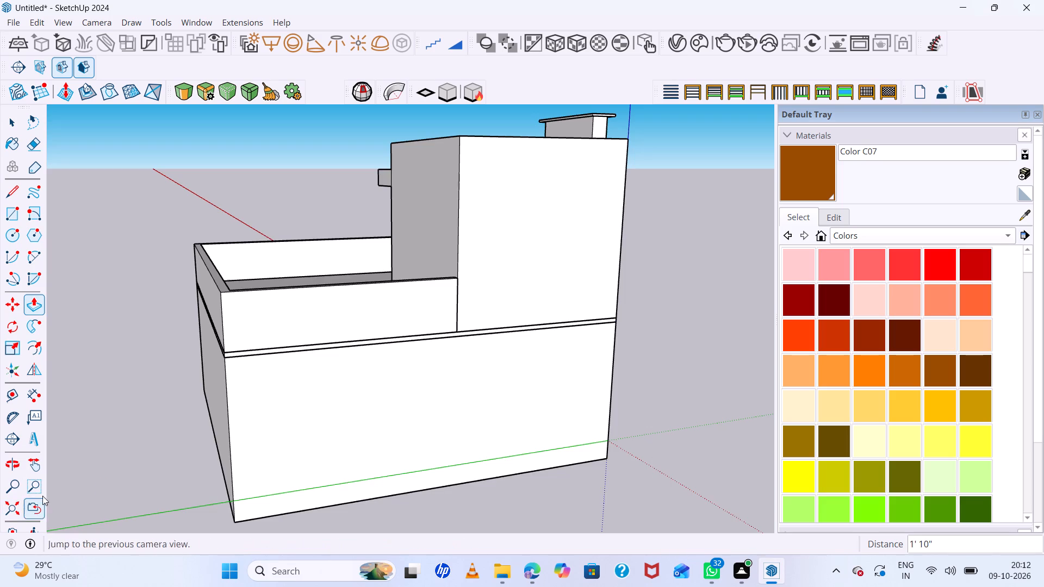
{"action": "scroll", "coordinate": [415, 301], "scroll_direction": "down", "scroll_amount": 6}
{"action": "middle_click_drag", "start_coordinate": [517, 301], "coordinate": [309, 279]}
{"action": "middle_click", "coordinate": [309, 279]}
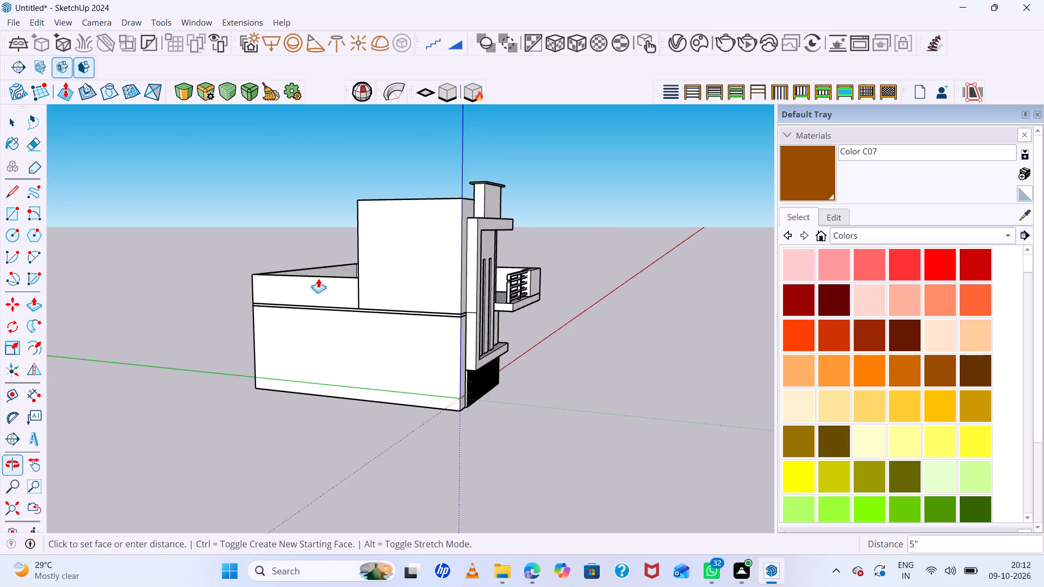
{"action": "scroll", "coordinate": [492, 263], "scroll_direction": "up", "scroll_amount": 15}
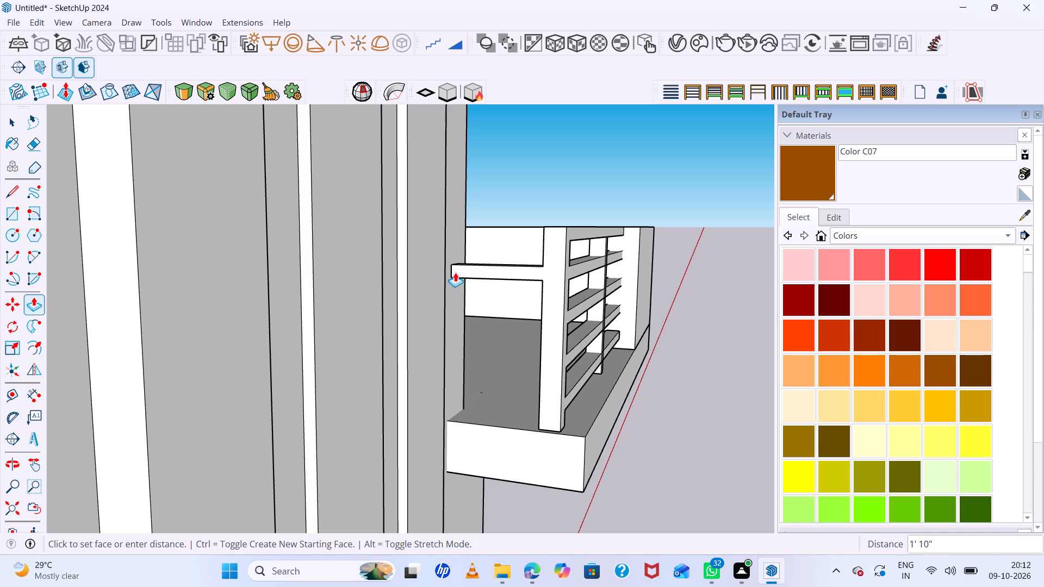
{"action": "left_click", "coordinate": [455, 272]}
Draw a rectangle about 3" by 5" across the end post's roof-facing side, in line with the second rail below the top rail.
{"action": "middle_click_drag", "start_coordinate": [549, 313], "coordinate": [591, 270]}
{"action": "middle_click", "coordinate": [591, 270]}
{"action": "scroll", "coordinate": [568, 295], "scroll_direction": "up", "scroll_amount": 7}
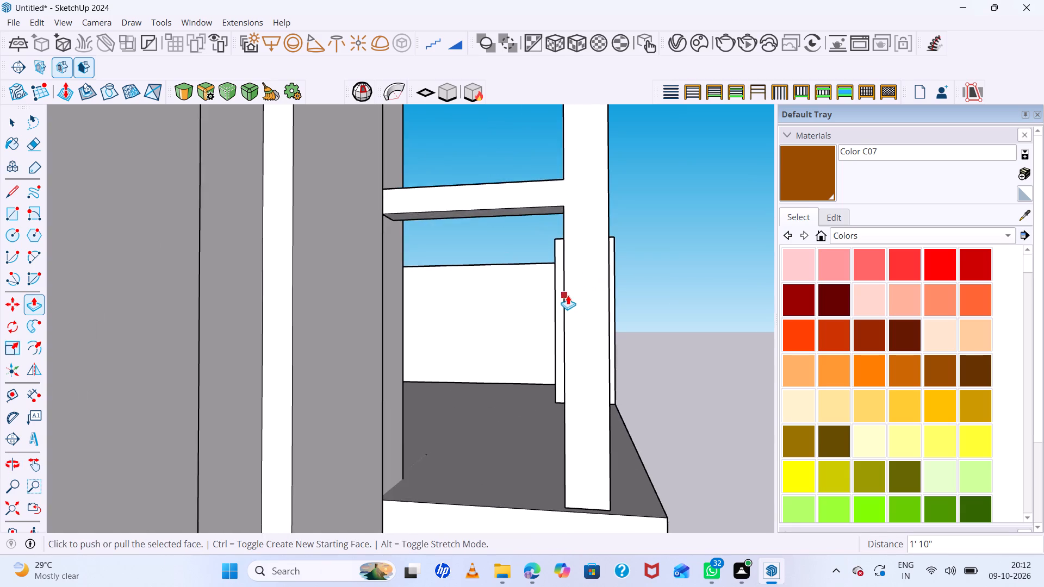
{"action": "scroll", "coordinate": [568, 295], "scroll_direction": "up", "scroll_amount": 6}
{"action": "middle_click_drag", "start_coordinate": [567, 307], "coordinate": [616, 289]}
{"action": "middle_click", "coordinate": [614, 288]}
{"action": "scroll", "coordinate": [559, 254], "scroll_direction": "up", "scroll_amount": 4}
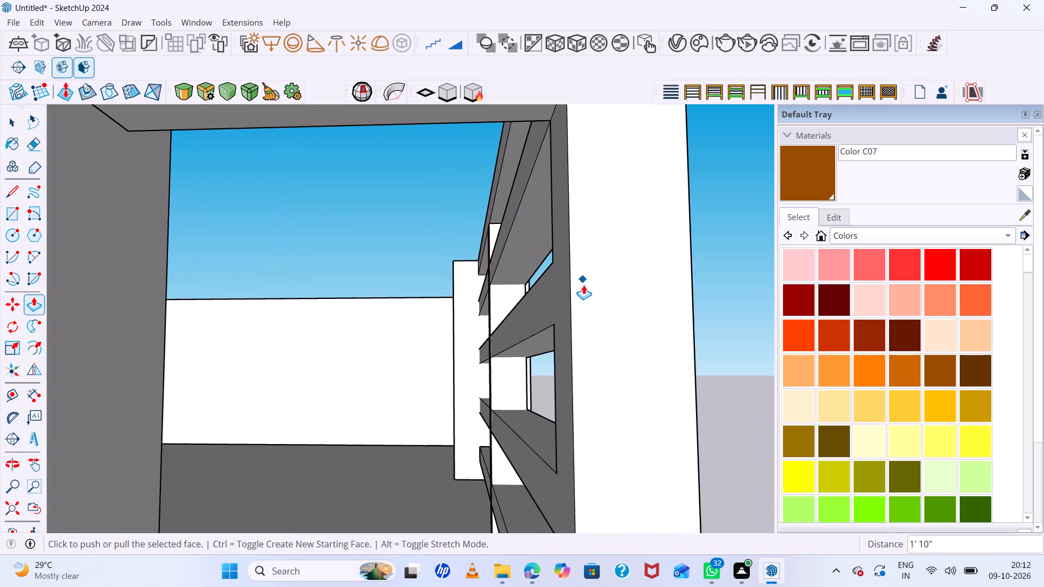
{"action": "key", "text": "r"}
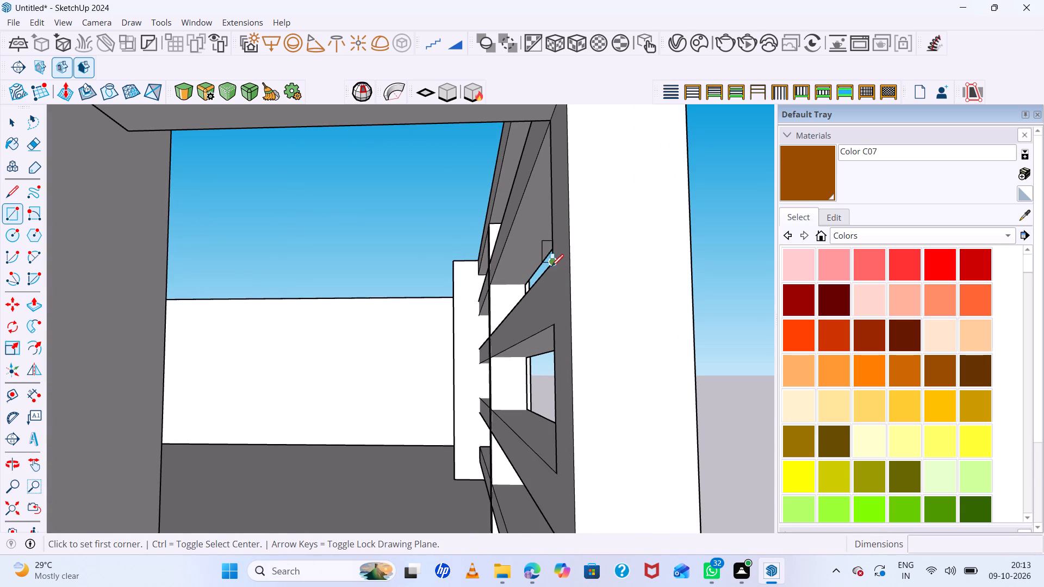
{"action": "left_click", "coordinate": [551, 265]}
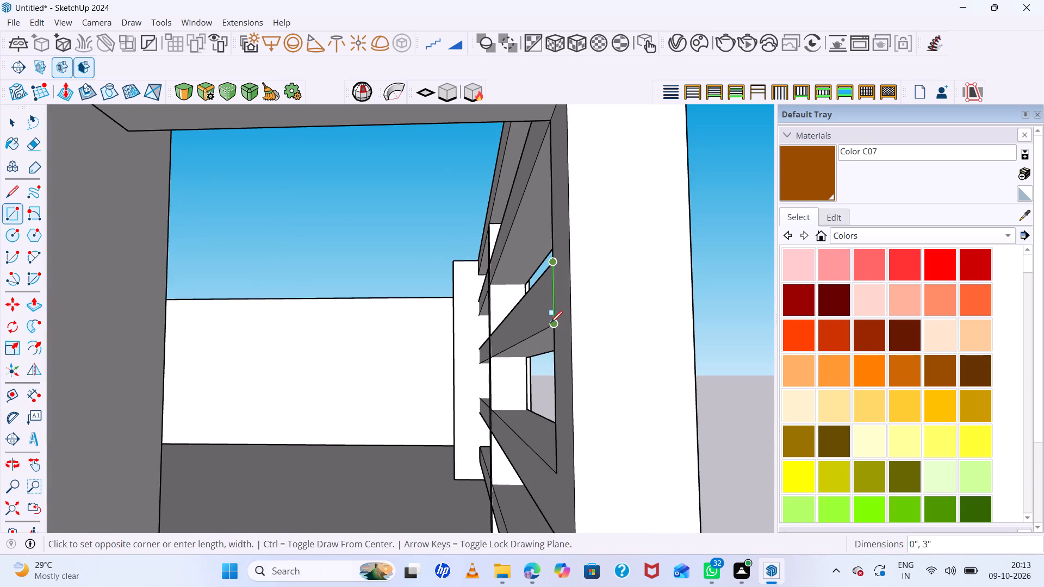
{"action": "left_click", "coordinate": [550, 324]}
{"action": "left_click", "coordinate": [573, 321]}
Push/Pull the second rectangle on the end post's roof-facing side about 1' 11" toward the tower to form the second return rail.
{"action": "key", "text": "space"}
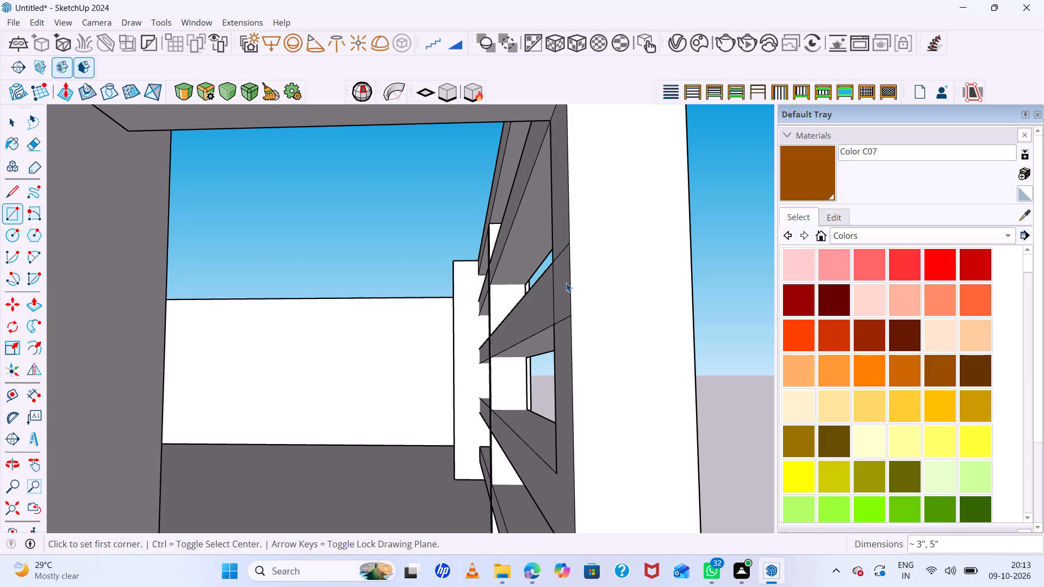
{"action": "left_click", "coordinate": [566, 282]}
{"action": "key", "text": "p"}
{"action": "left_click", "coordinate": [562, 284]}
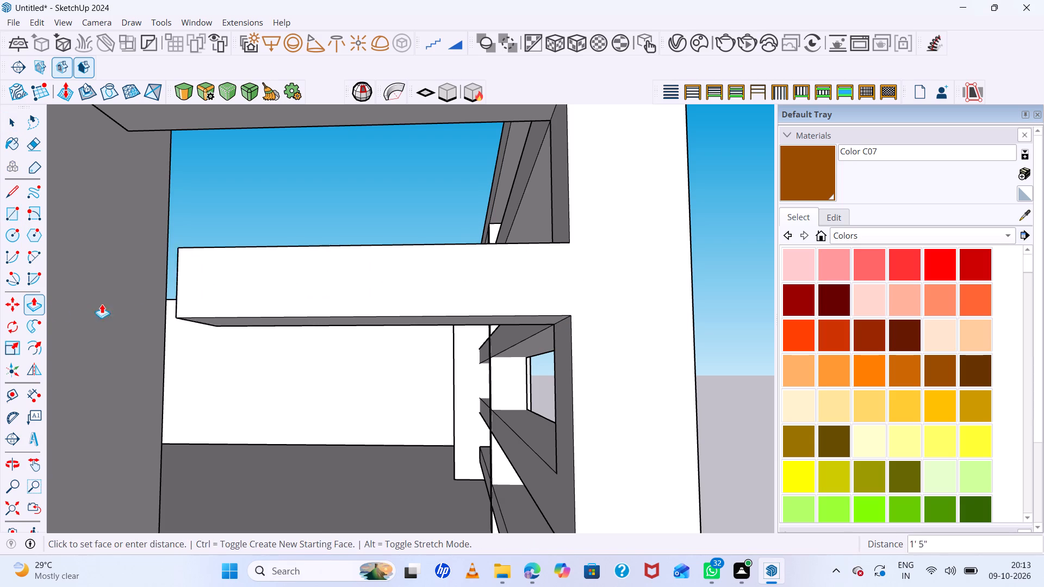
{"action": "left_click", "coordinate": [24, 303]}
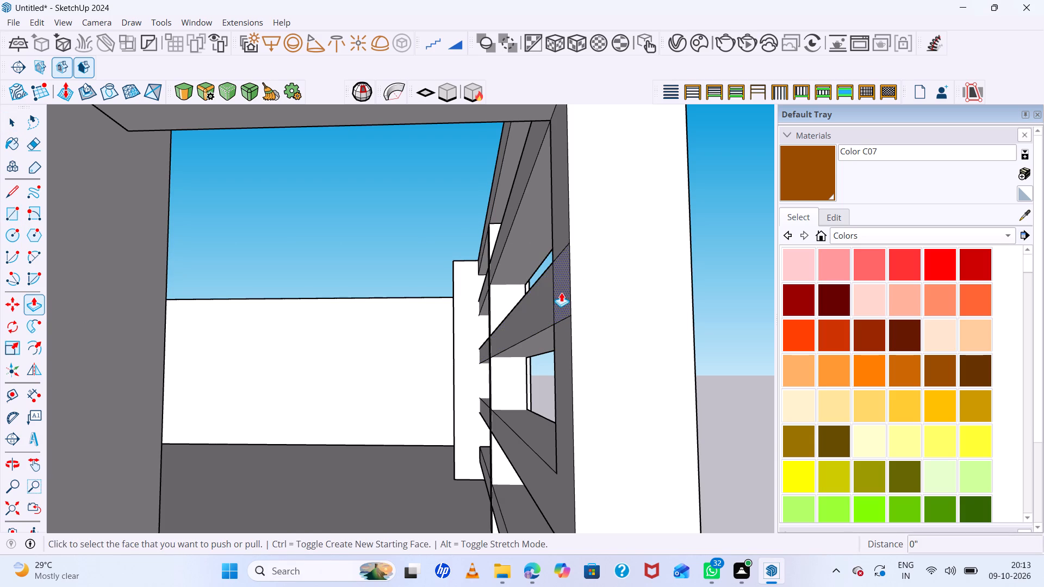
{"action": "double_click", "coordinate": [561, 292]}
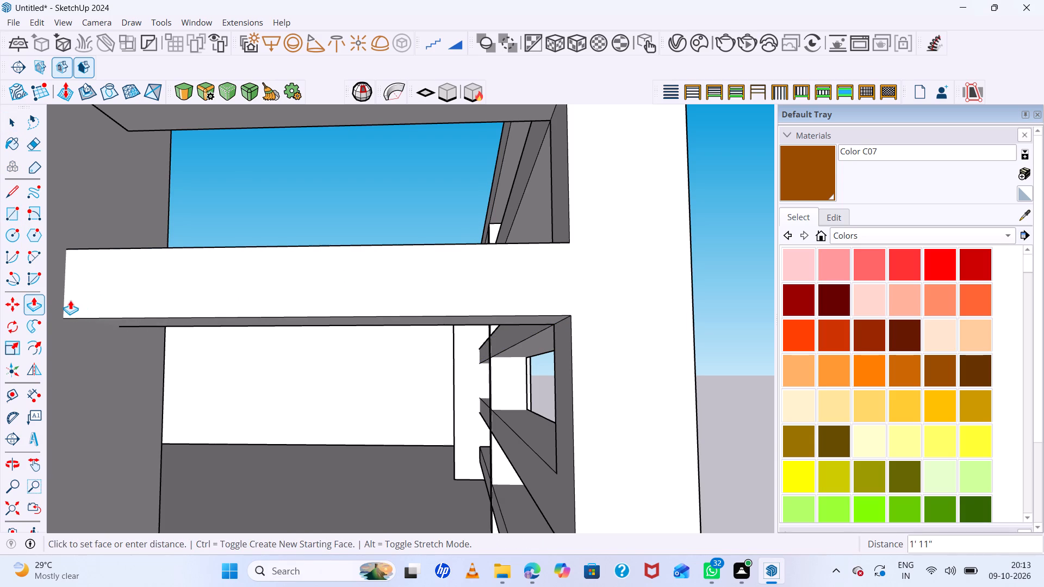
{"action": "left_click", "coordinate": [77, 299]}
Draw a rectangle about 3" by 5" across the end post's roof-facing side, in line with the third rail below the top rail.
{"action": "scroll", "coordinate": [226, 302], "scroll_direction": "down", "scroll_amount": 7}
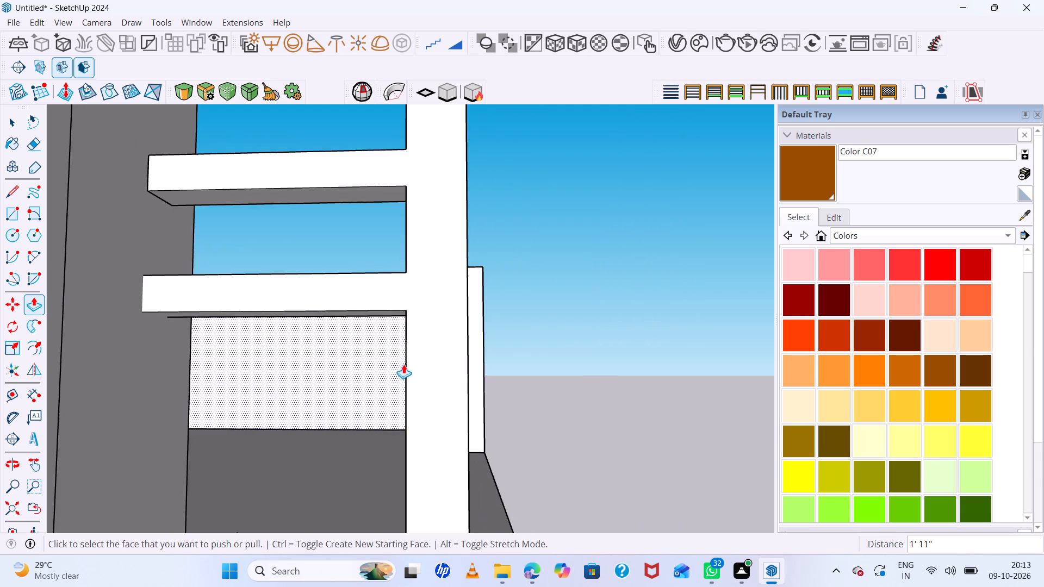
{"action": "middle_click_drag", "start_coordinate": [432, 378], "coordinate": [506, 340]}
{"action": "middle_click", "coordinate": [506, 340]}
{"action": "scroll", "coordinate": [426, 403], "scroll_direction": "up", "scroll_amount": 9}
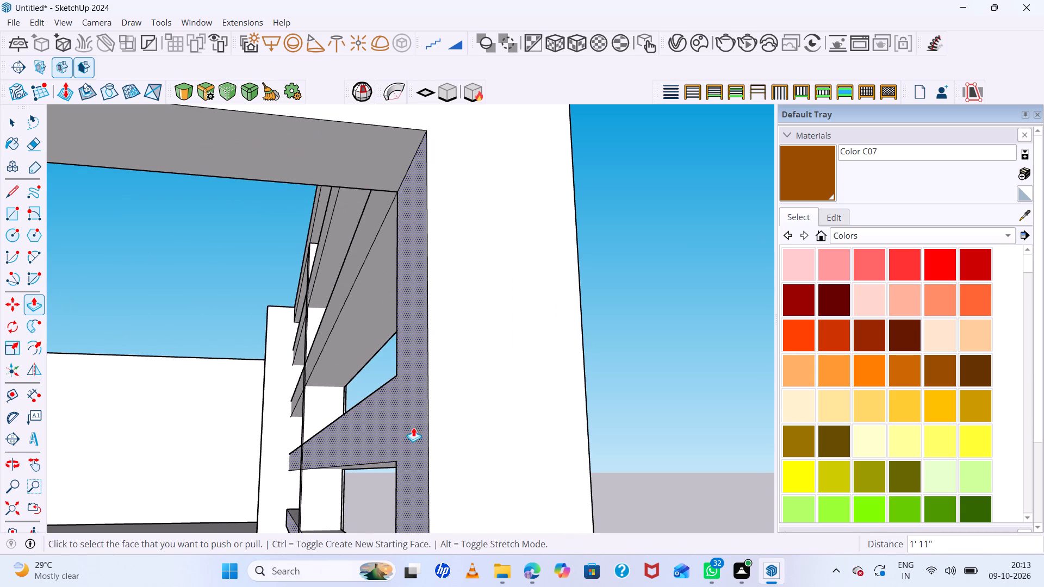
{"action": "key", "text": "r"}
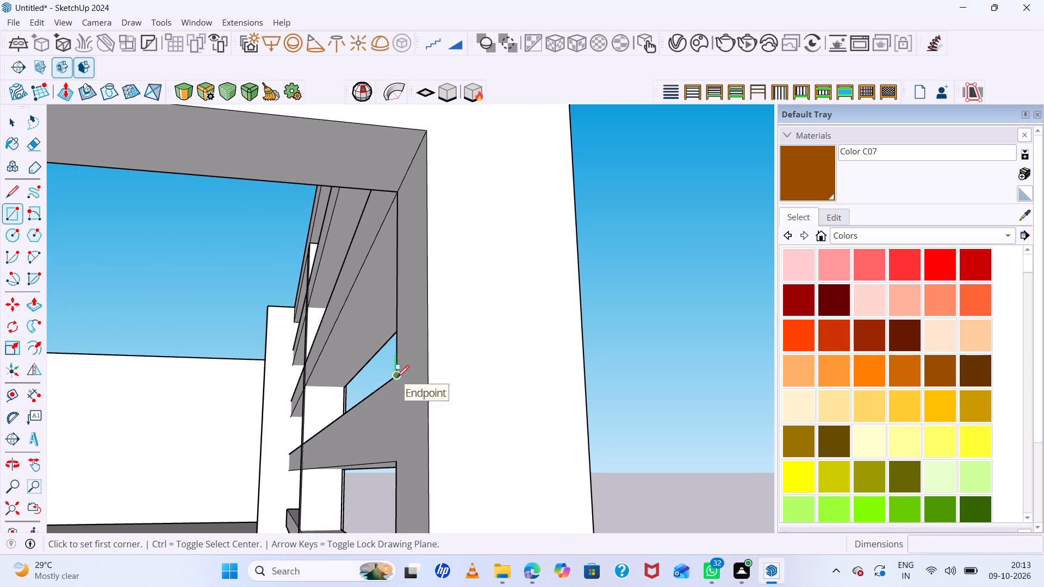
{"action": "left_click", "coordinate": [397, 377]}
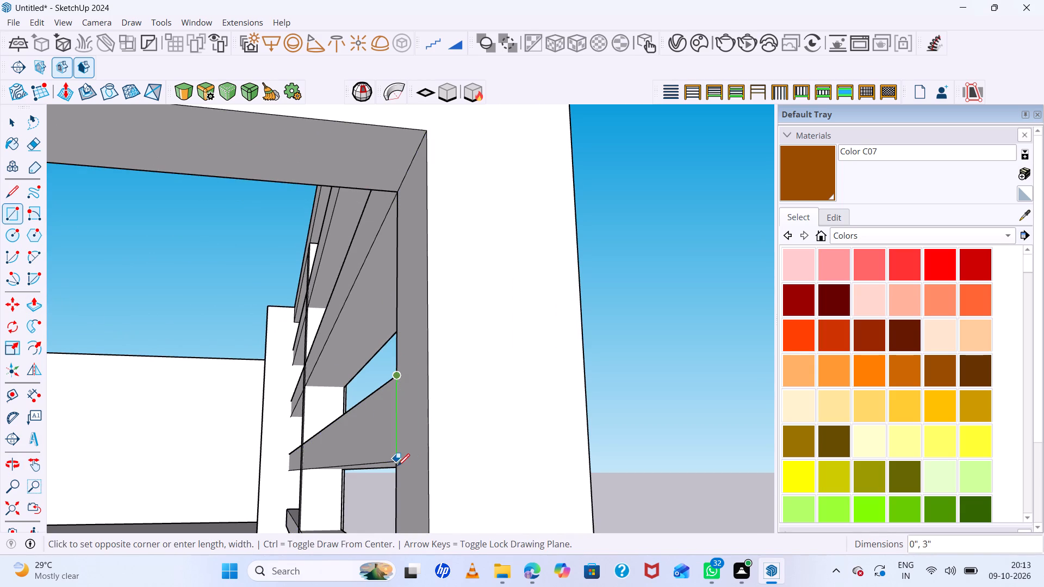
{"action": "left_click", "coordinate": [395, 462]}
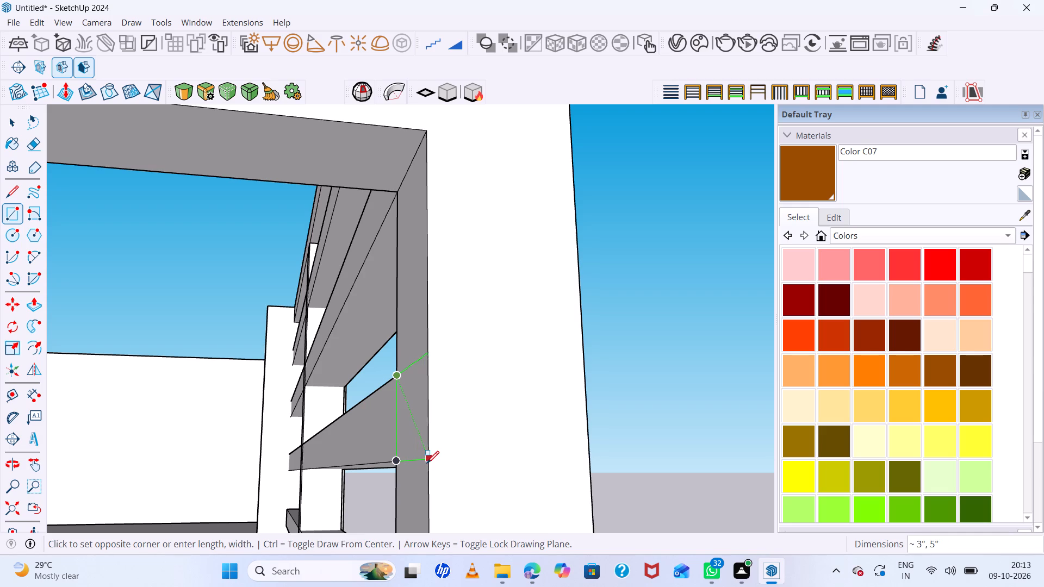
{"action": "left_click", "coordinate": [427, 463]}
Push/Pull the third rectangle on the end post's roof-facing side about 2' 1" toward the tower to form the third return rail.
{"action": "key", "text": "space"}
{"action": "left_click", "coordinate": [417, 401]}
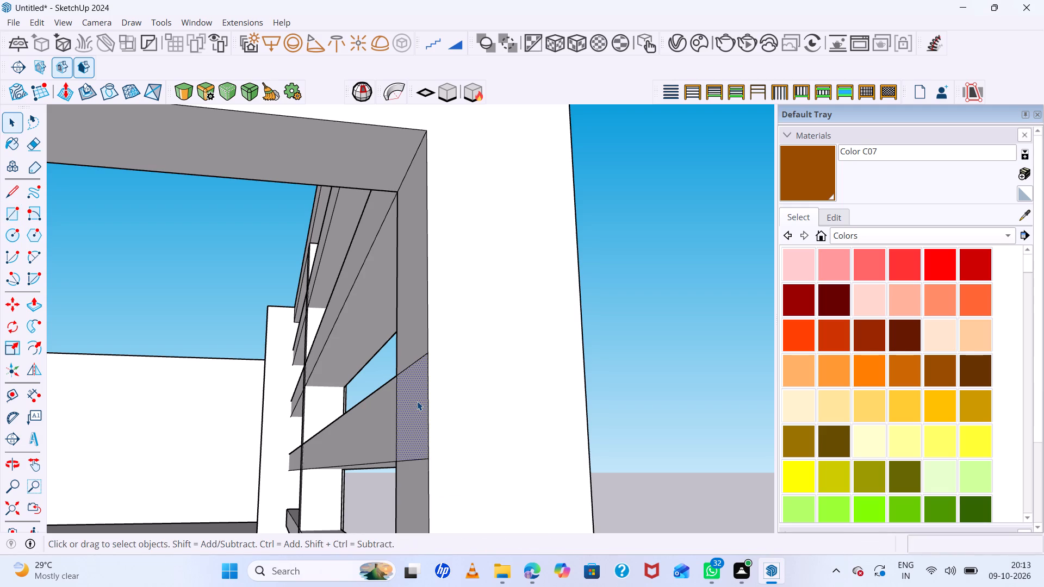
{"action": "key", "text": "p"}
{"action": "left_click", "coordinate": [417, 401]}
{"action": "scroll", "coordinate": [279, 402], "scroll_direction": "down", "scroll_amount": 7}
{"action": "scroll", "coordinate": [379, 398], "scroll_direction": "down", "scroll_amount": 5}
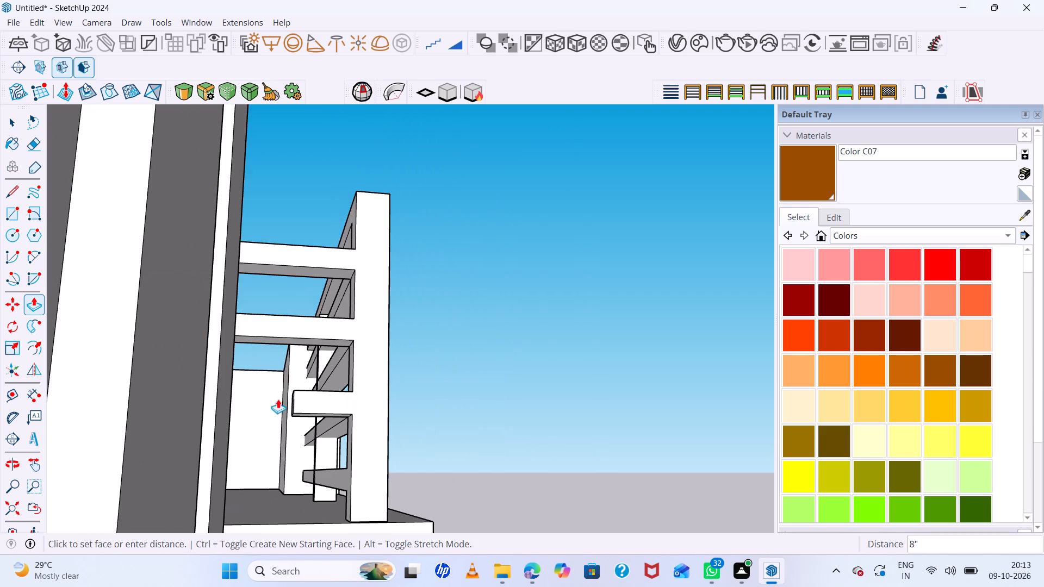
{"action": "scroll", "coordinate": [235, 406], "scroll_direction": "up", "scroll_amount": 5}
{"action": "middle_click_drag", "start_coordinate": [253, 404], "coordinate": [122, 405]}
{"action": "scroll", "coordinate": [172, 388], "scroll_direction": "down", "scroll_amount": 2}
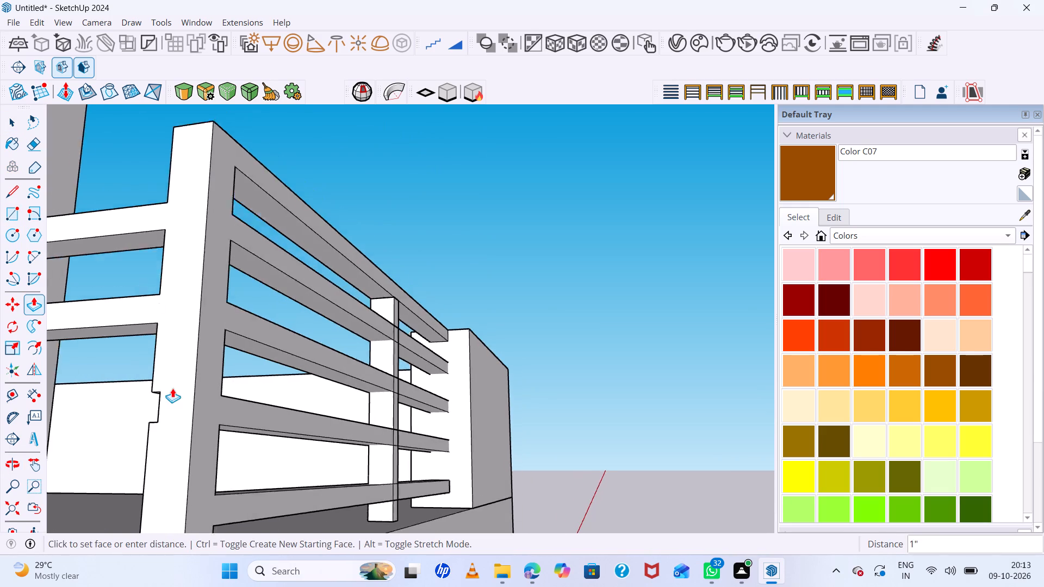
{"action": "scroll", "coordinate": [172, 388], "scroll_direction": "down", "scroll_amount": 9}
{"action": "scroll", "coordinate": [136, 394], "scroll_direction": "up", "scroll_amount": 6}
{"action": "left_click", "coordinate": [68, 398]}
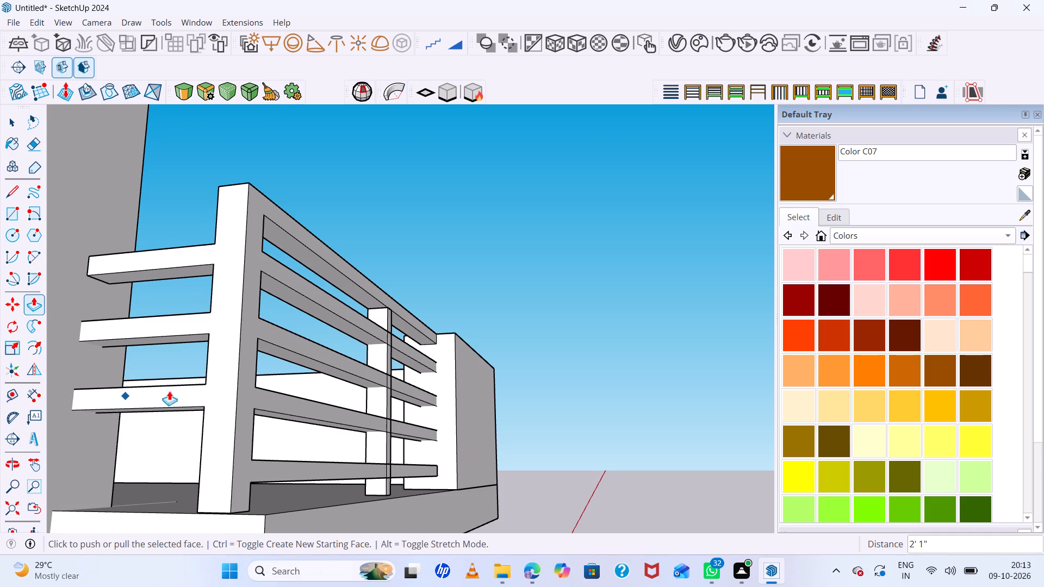
Draw a rectangle about 3" by 5" across the end post's roof-facing side, in line with the bottom rail.
{"action": "scroll", "coordinate": [182, 389], "scroll_direction": "down", "scroll_amount": 7}
{"action": "middle_click_drag", "start_coordinate": [240, 431], "coordinate": [300, 451]}
{"action": "scroll", "coordinate": [256, 467], "scroll_direction": "up", "scroll_amount": 7}
{"action": "middle_click_drag", "start_coordinate": [213, 458], "coordinate": [290, 468]}
{"action": "scroll", "coordinate": [324, 445], "scroll_direction": "up", "scroll_amount": 11}
{"action": "middle_click_drag", "start_coordinate": [315, 453], "coordinate": [351, 449]}
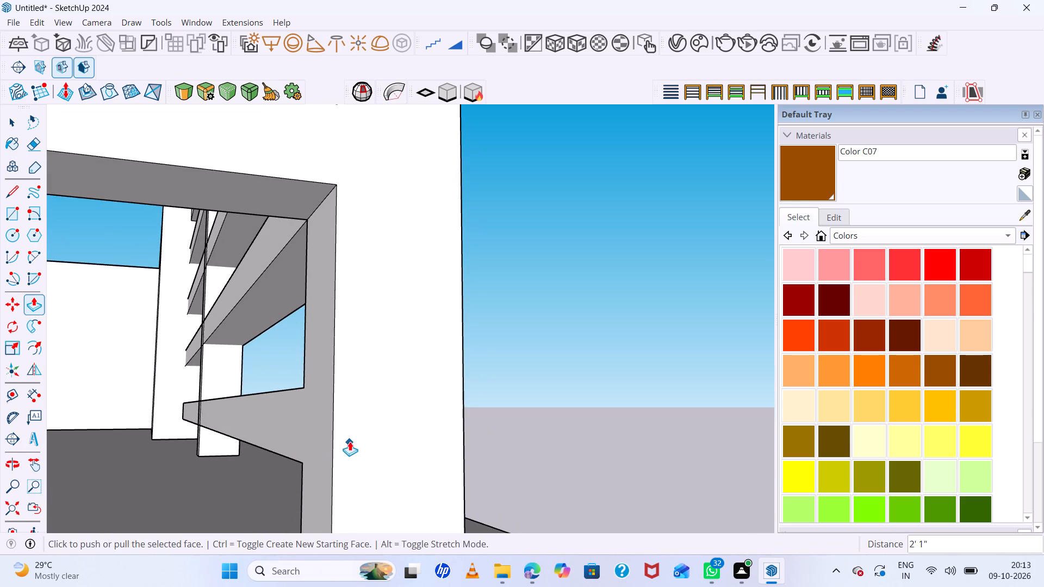
{"action": "key", "text": "r"}
{"action": "left_click", "coordinate": [303, 387]}
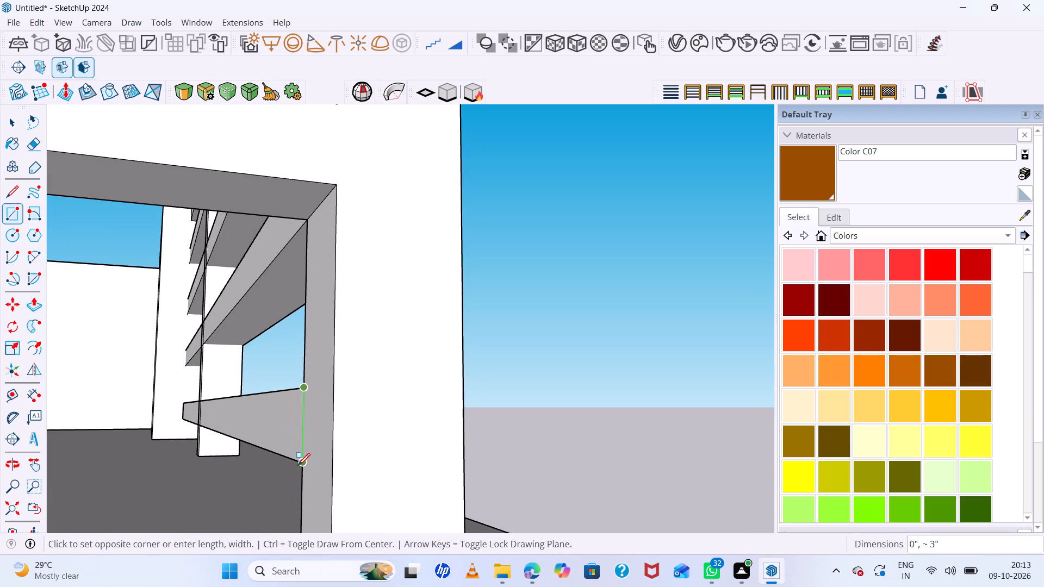
{"action": "left_click", "coordinate": [300, 465]}
{"action": "left_click", "coordinate": [333, 466]}
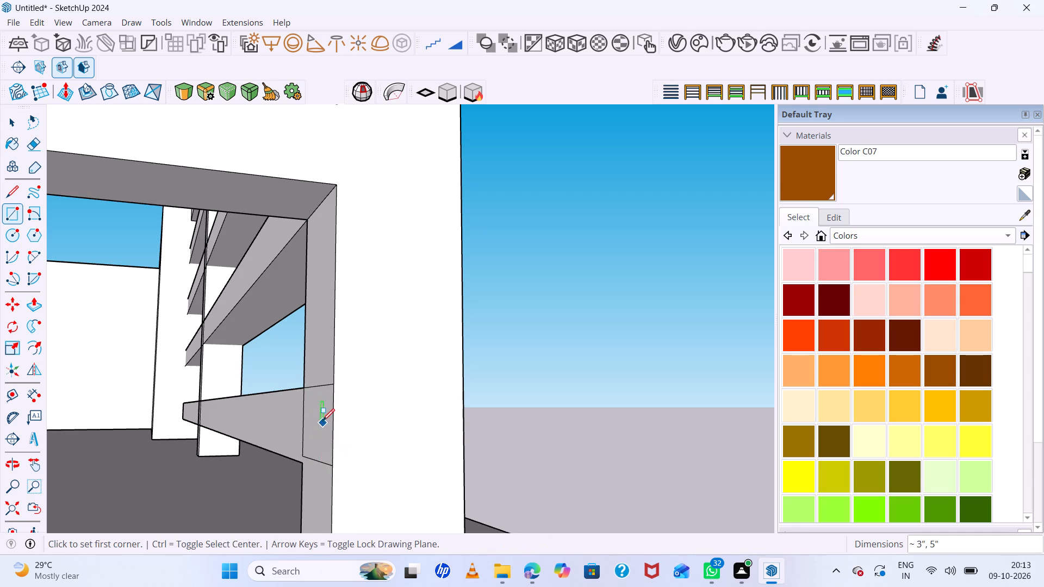
Push/Pull the lowest rectangle on the end post's roof-facing side about 1' 10" toward the tower to form the bottom return rail.
{"action": "scroll", "coordinate": [322, 421], "scroll_direction": "down", "scroll_amount": 10}
{"action": "middle_click_drag", "start_coordinate": [399, 443], "coordinate": [356, 442]}
{"action": "scroll", "coordinate": [357, 402], "scroll_direction": "down", "scroll_amount": 4}
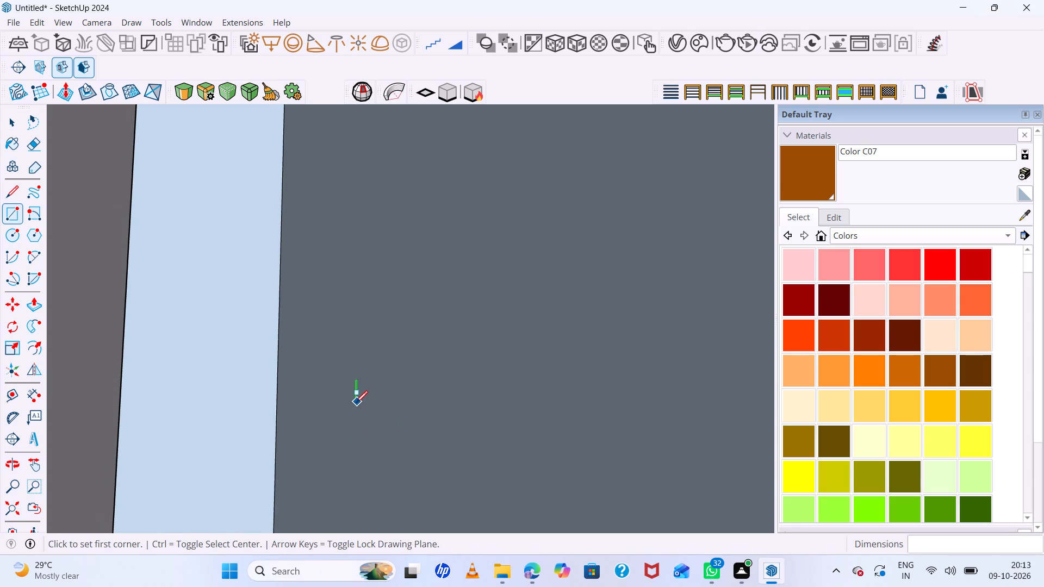
{"action": "scroll", "coordinate": [356, 403], "scroll_direction": "down", "scroll_amount": 10}
{"action": "left_click", "coordinate": [17, 504]}
{"action": "scroll", "coordinate": [201, 455], "scroll_direction": "down", "scroll_amount": 4}
{"action": "scroll", "coordinate": [403, 391], "scroll_direction": "up", "scroll_amount": 6}
{"action": "scroll", "coordinate": [501, 347], "scroll_direction": "down", "scroll_amount": 13}
{"action": "scroll", "coordinate": [624, 339], "scroll_direction": "up", "scroll_amount": 18}
{"action": "middle_click_drag", "start_coordinate": [598, 350], "coordinate": [589, 352]}
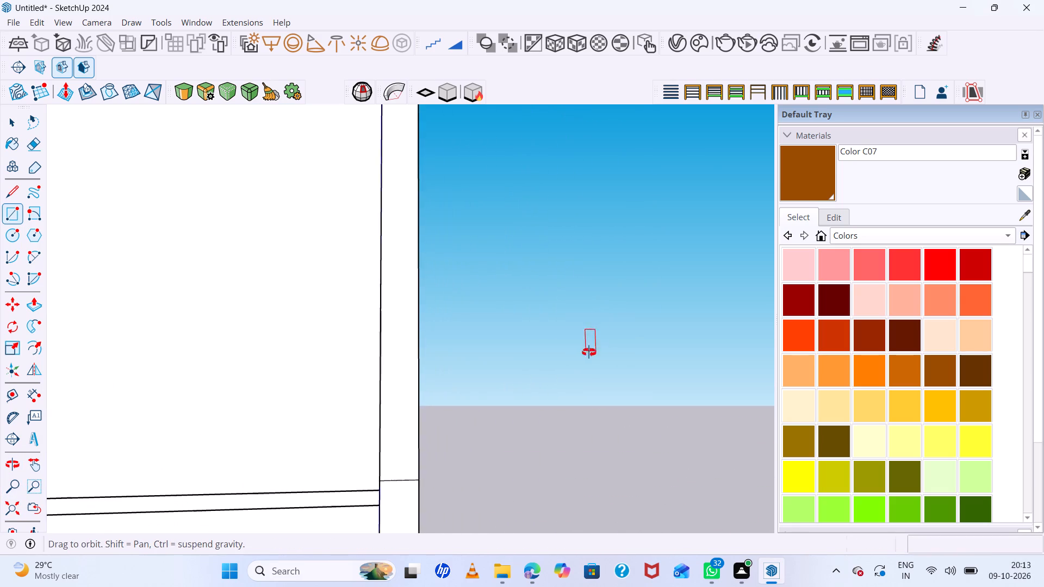
{"action": "middle_click_drag", "start_coordinate": [589, 352], "coordinate": [467, 446]}
{"action": "middle_click", "coordinate": [467, 446]}
{"action": "scroll", "coordinate": [396, 409], "scroll_direction": "up", "scroll_amount": 20}
{"action": "scroll", "coordinate": [396, 409], "scroll_direction": "up", "scroll_amount": 1}
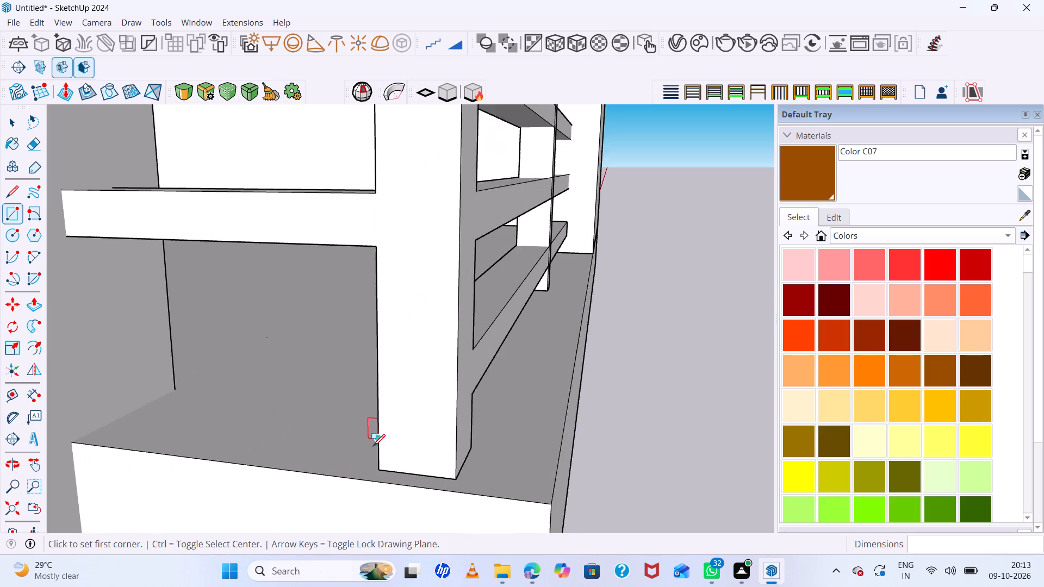
{"action": "scroll", "coordinate": [373, 446], "scroll_direction": "up", "scroll_amount": 1}
{"action": "middle_click_drag", "start_coordinate": [384, 445], "coordinate": [488, 401]}
{"action": "key", "text": "space"}
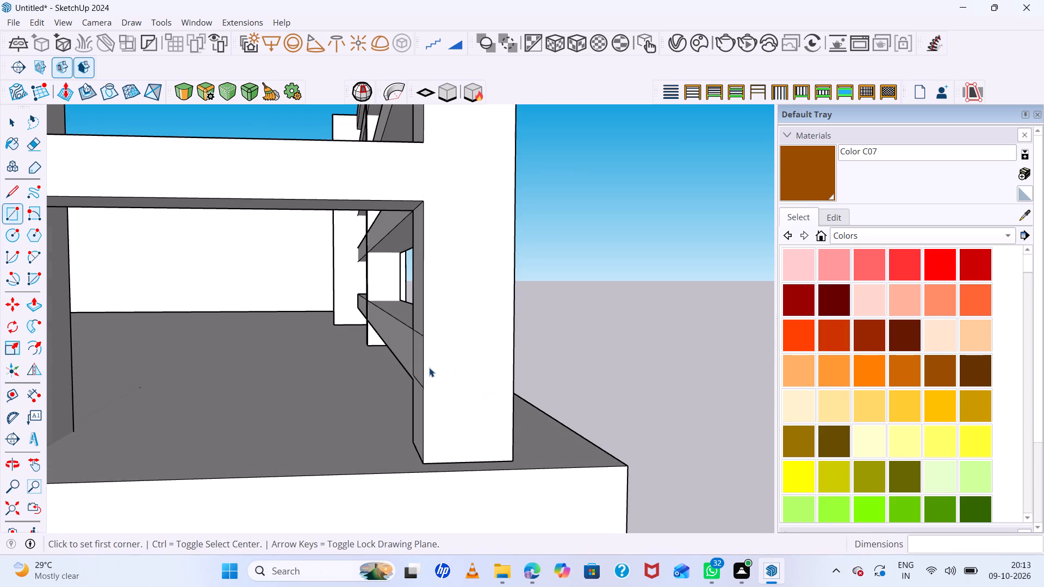
{"action": "left_click", "coordinate": [421, 360]}
{"action": "key", "text": "p"}
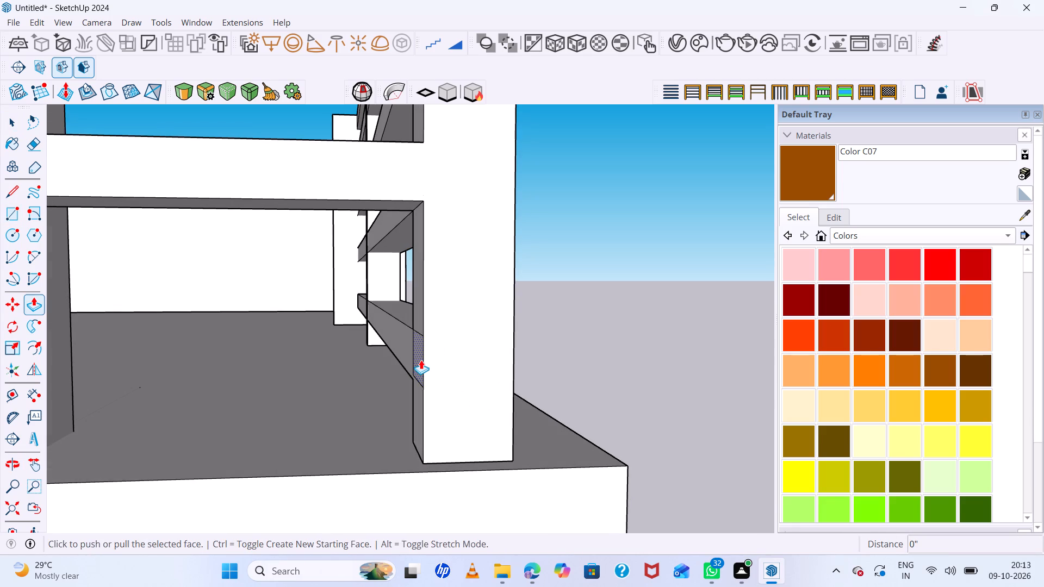
{"action": "left_click", "coordinate": [421, 360]}
{"action": "scroll", "coordinate": [339, 369], "scroll_direction": "down", "scroll_amount": 6}
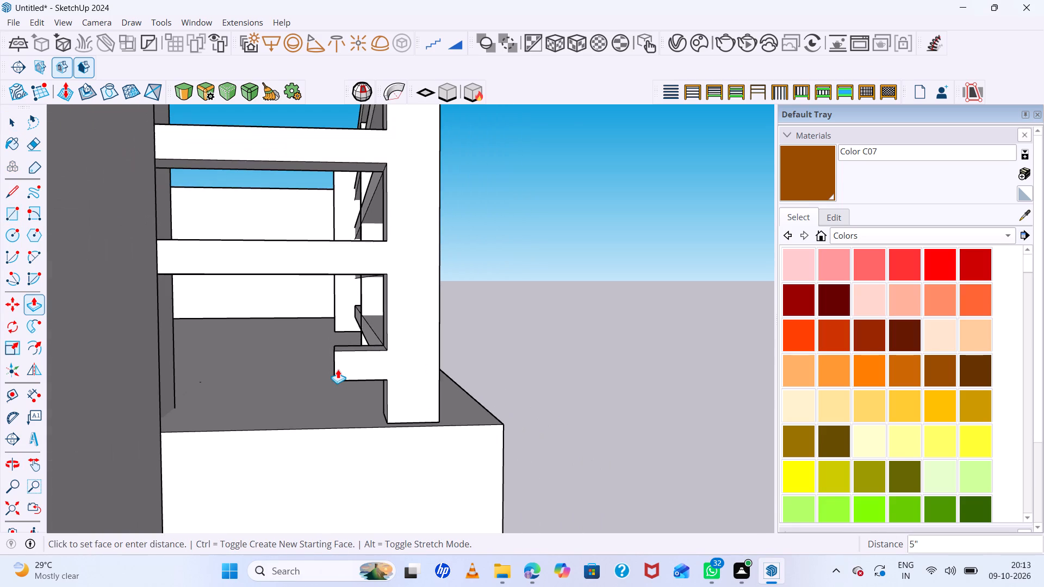
{"action": "scroll", "coordinate": [338, 369], "scroll_direction": "down", "scroll_amount": 3}
{"action": "middle_click_drag", "start_coordinate": [259, 376], "coordinate": [167, 383]}
{"action": "scroll", "coordinate": [152, 378], "scroll_direction": "up", "scroll_amount": 3}
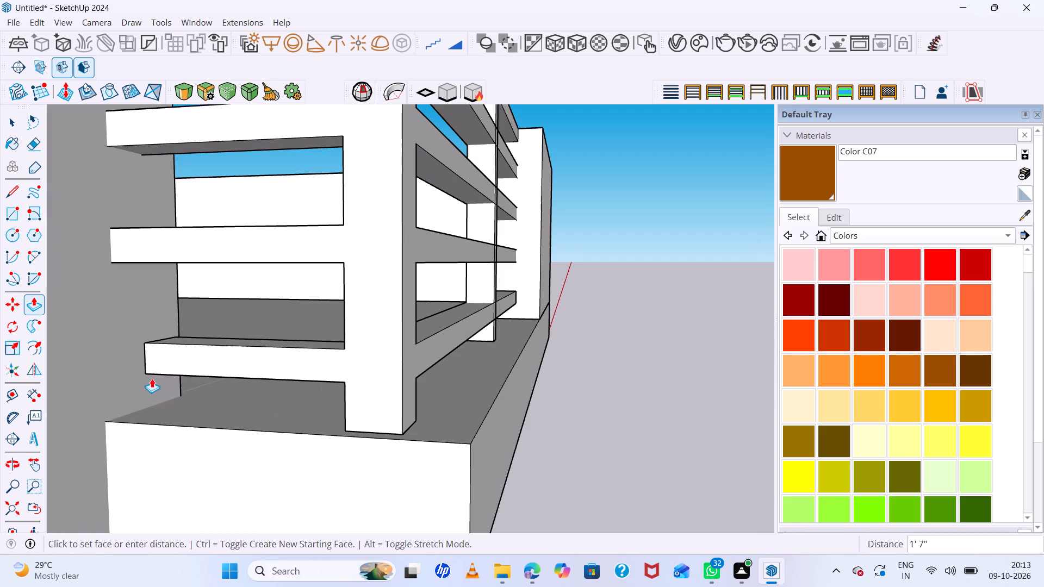
{"action": "scroll", "coordinate": [152, 378], "scroll_direction": "up", "scroll_amount": 1}
{"action": "left_click", "coordinate": [123, 365]}
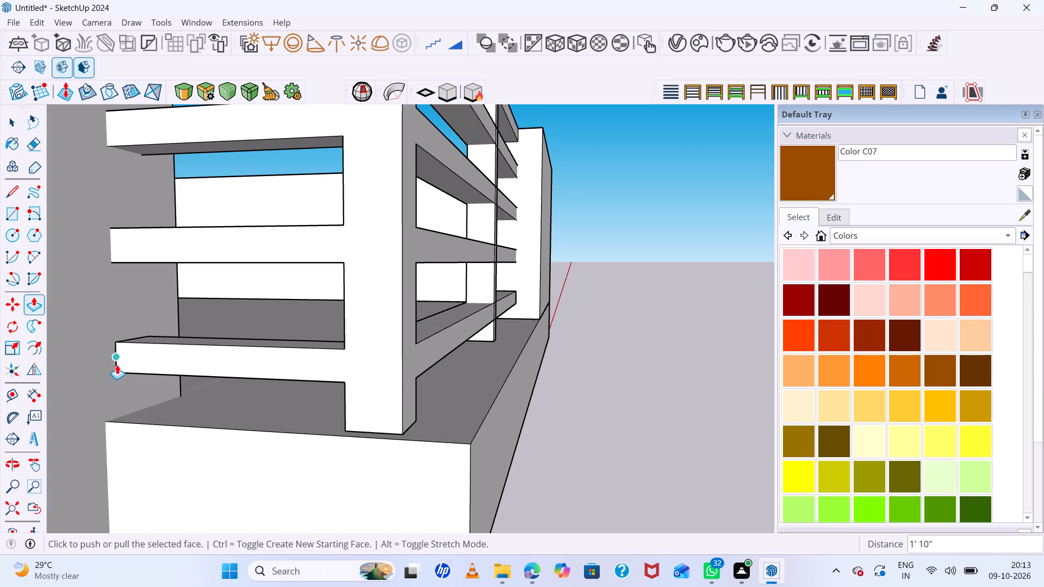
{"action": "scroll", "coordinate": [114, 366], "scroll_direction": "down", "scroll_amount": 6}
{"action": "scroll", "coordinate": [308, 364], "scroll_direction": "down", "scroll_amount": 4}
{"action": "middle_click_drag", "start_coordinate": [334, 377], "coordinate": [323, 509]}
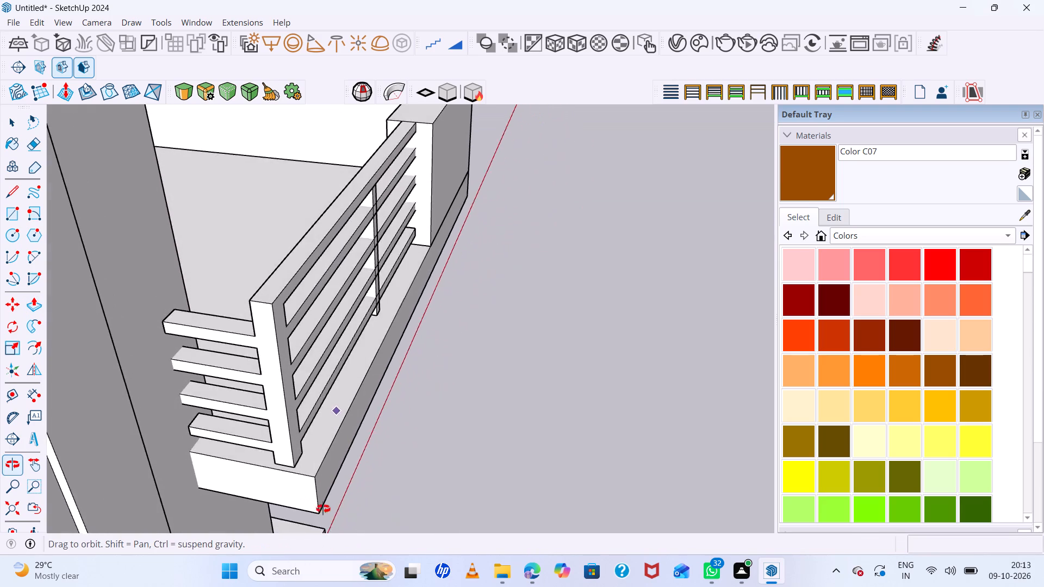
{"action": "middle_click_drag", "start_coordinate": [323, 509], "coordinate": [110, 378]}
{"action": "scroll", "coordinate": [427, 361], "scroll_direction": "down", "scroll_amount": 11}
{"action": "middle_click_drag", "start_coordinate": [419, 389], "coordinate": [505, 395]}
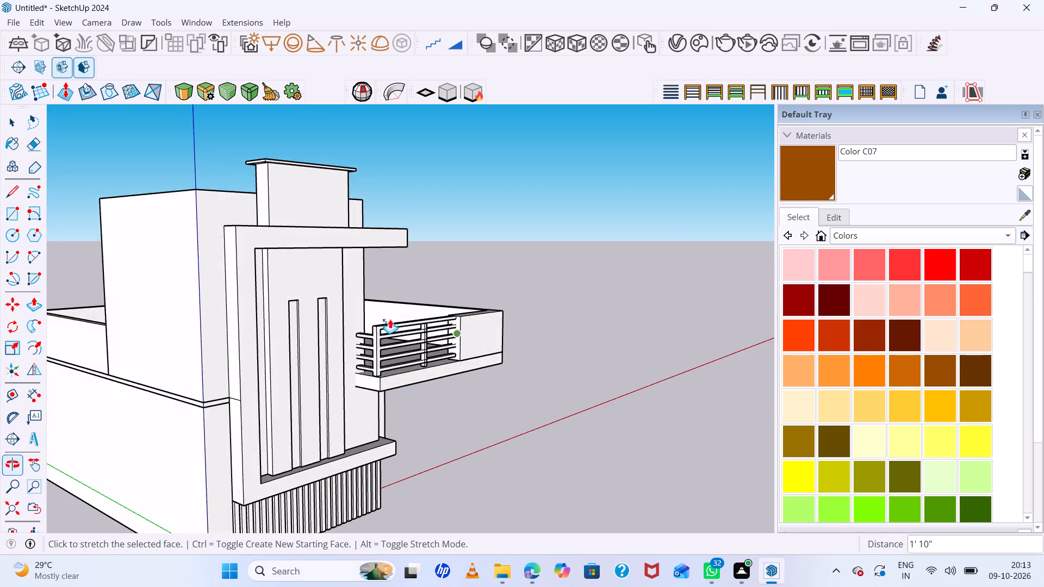
Draw a rectangle across the top of the end post's roof-facing side, in line with the top rail.
{"action": "scroll", "coordinate": [370, 316], "scroll_direction": "up", "scroll_amount": 12}
{"action": "middle_click_drag", "start_coordinate": [394, 367], "coordinate": [539, 368]}
{"action": "scroll", "coordinate": [522, 354], "scroll_direction": "up", "scroll_amount": 5}
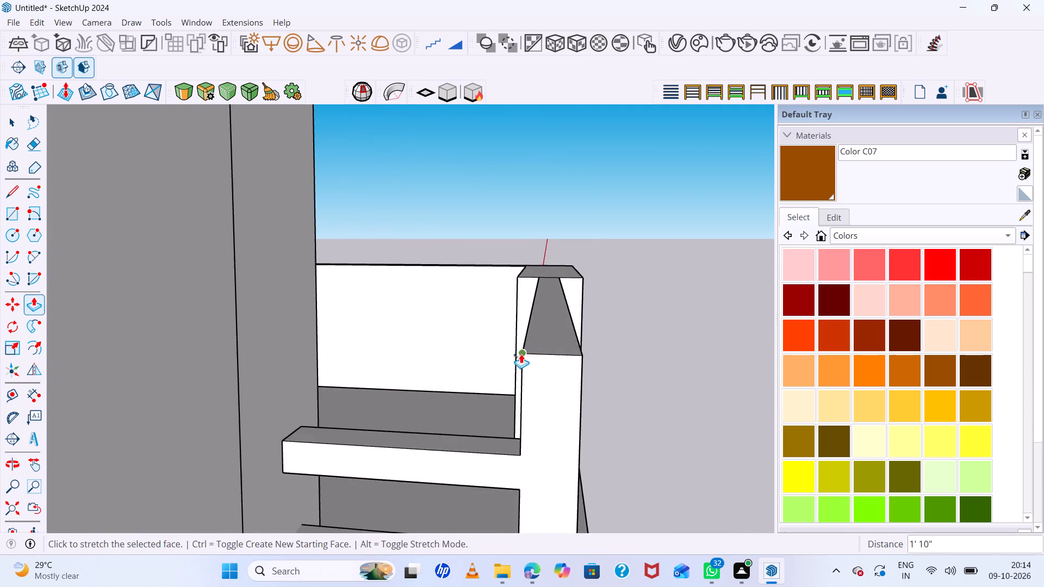
{"action": "scroll", "coordinate": [521, 354], "scroll_direction": "up", "scroll_amount": 10}
{"action": "scroll", "coordinate": [517, 355], "scroll_direction": "down", "scroll_amount": 10}
{"action": "middle_click_drag", "start_coordinate": [515, 356], "coordinate": [545, 358]}
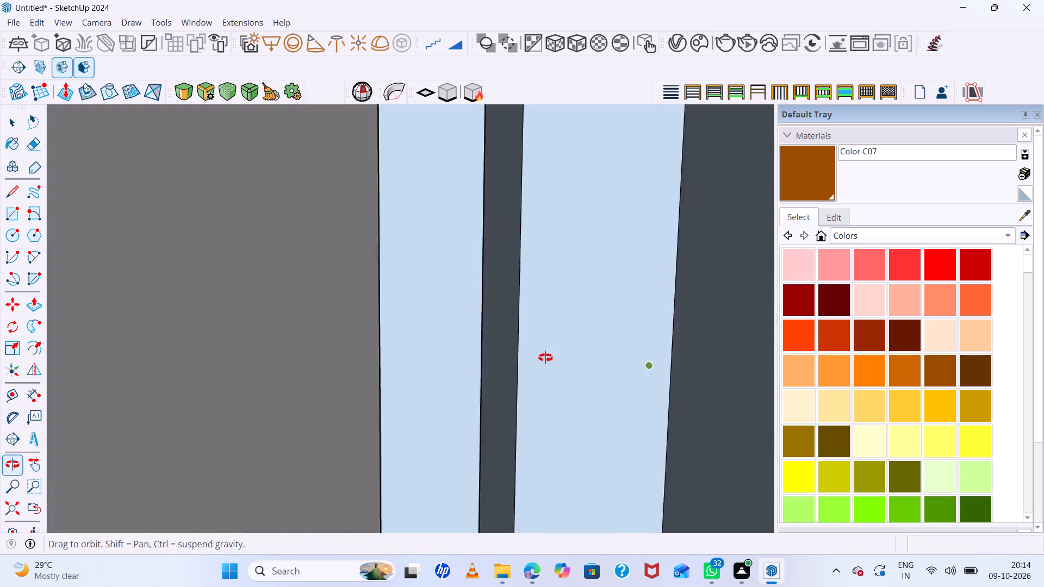
{"action": "middle_click_drag", "start_coordinate": [545, 358], "coordinate": [539, 358]}
{"action": "scroll", "coordinate": [577, 359], "scroll_direction": "up", "scroll_amount": 5}
{"action": "key", "text": "r"}
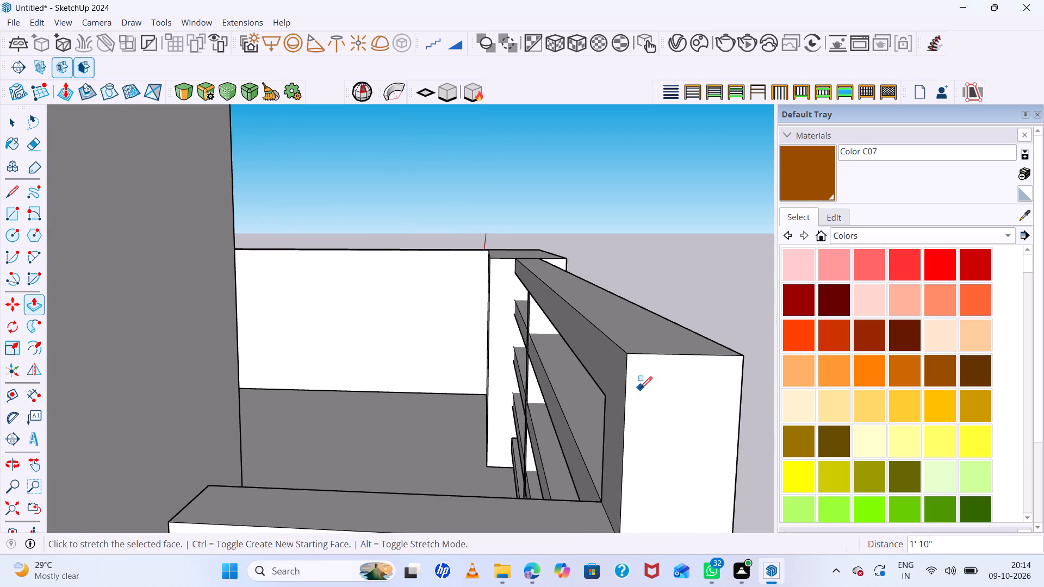
{"action": "scroll", "coordinate": [639, 388], "scroll_direction": "up", "scroll_amount": 6}
{"action": "left_click", "coordinate": [585, 398]}
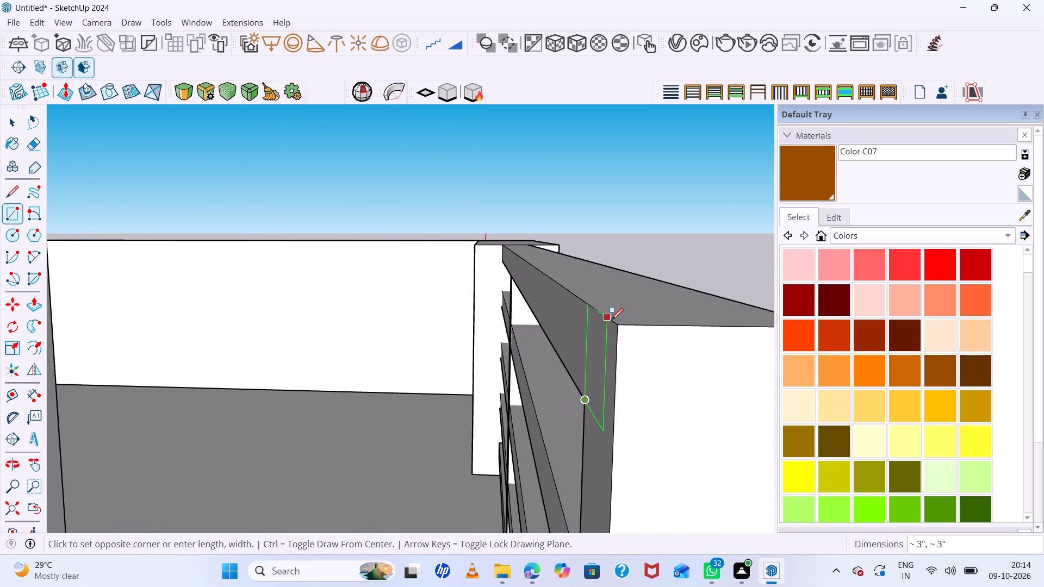
{"action": "left_click", "coordinate": [617, 327]}
{"action": "key", "text": "space"}
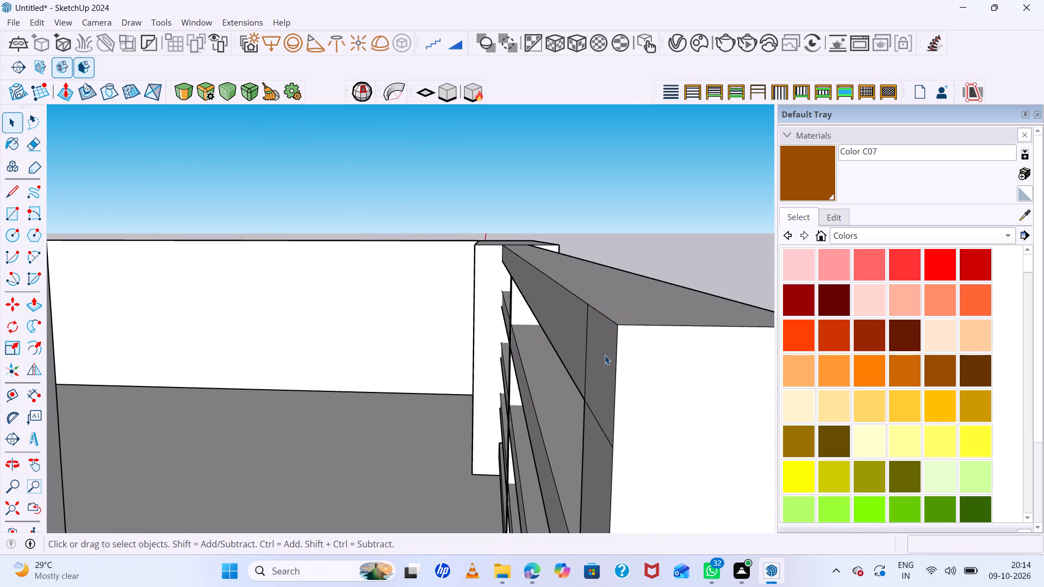
Push/Pull the top rectangle on the end post's roof-facing side about 1' 10" toward the tower to form the top return rail.
{"action": "left_click", "coordinate": [605, 355]}
{"action": "key", "text": "p"}
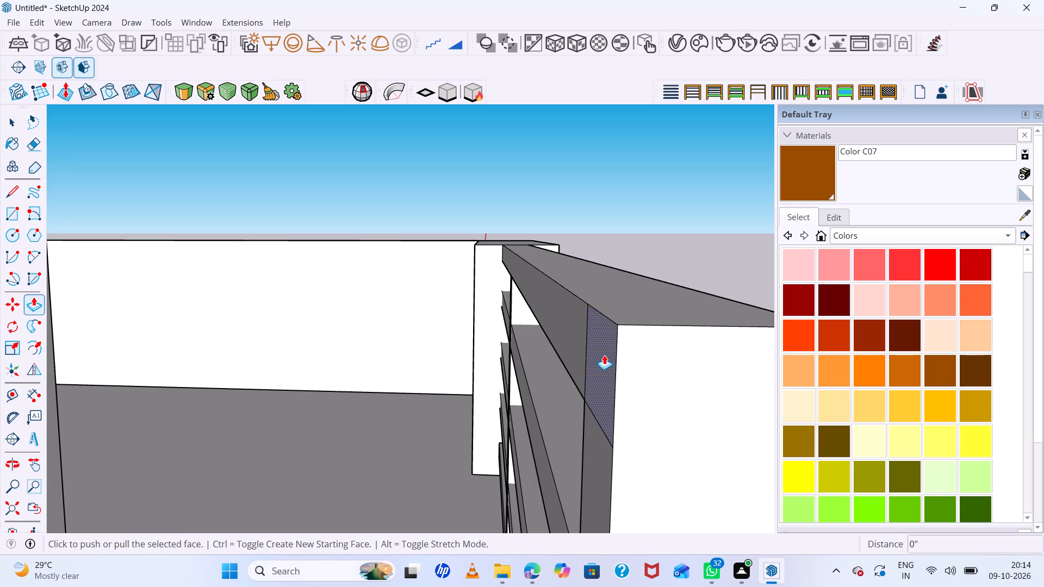
{"action": "left_click", "coordinate": [604, 355]}
{"action": "scroll", "coordinate": [525, 360], "scroll_direction": "down", "scroll_amount": 7}
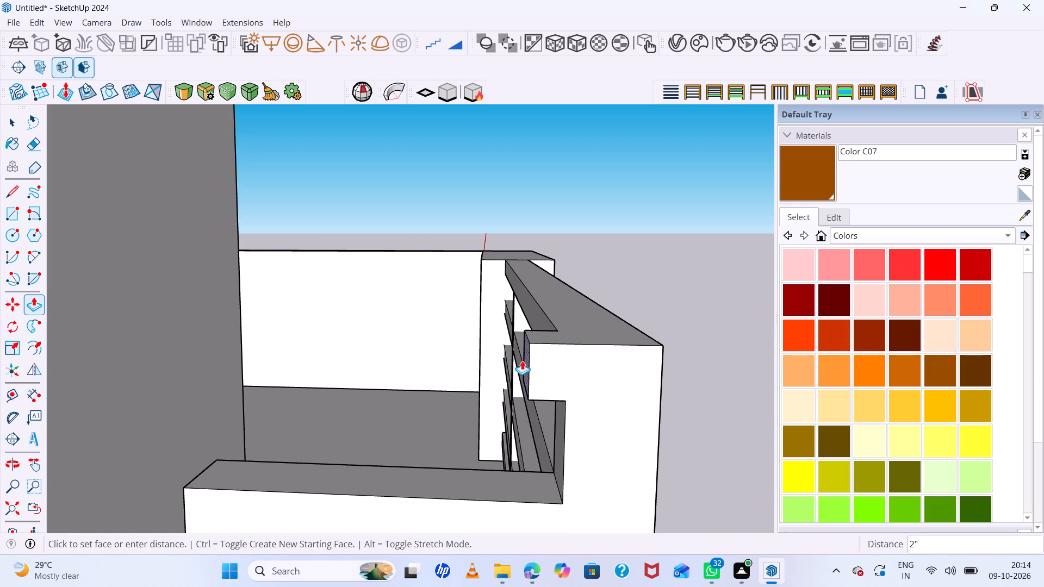
{"action": "left_click", "coordinate": [185, 372]}
Examine the completed roof railing and the whole house from the front, from above and from low angles.
{"action": "scroll", "coordinate": [381, 375], "scroll_direction": "down", "scroll_amount": 7}
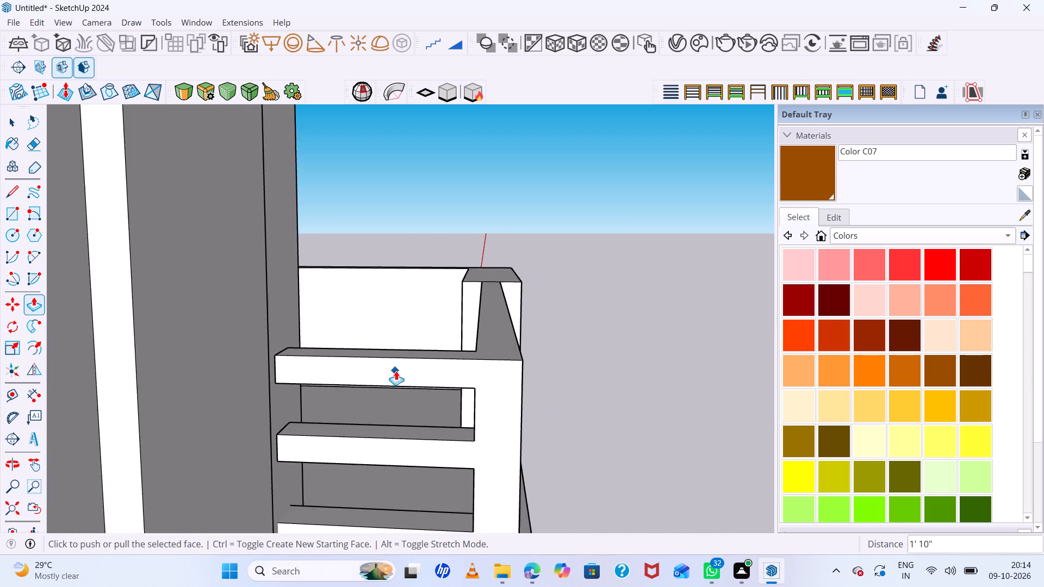
{"action": "scroll", "coordinate": [397, 371], "scroll_direction": "down", "scroll_amount": 6}
{"action": "middle_click_drag", "start_coordinate": [542, 341], "coordinate": [322, 282]}
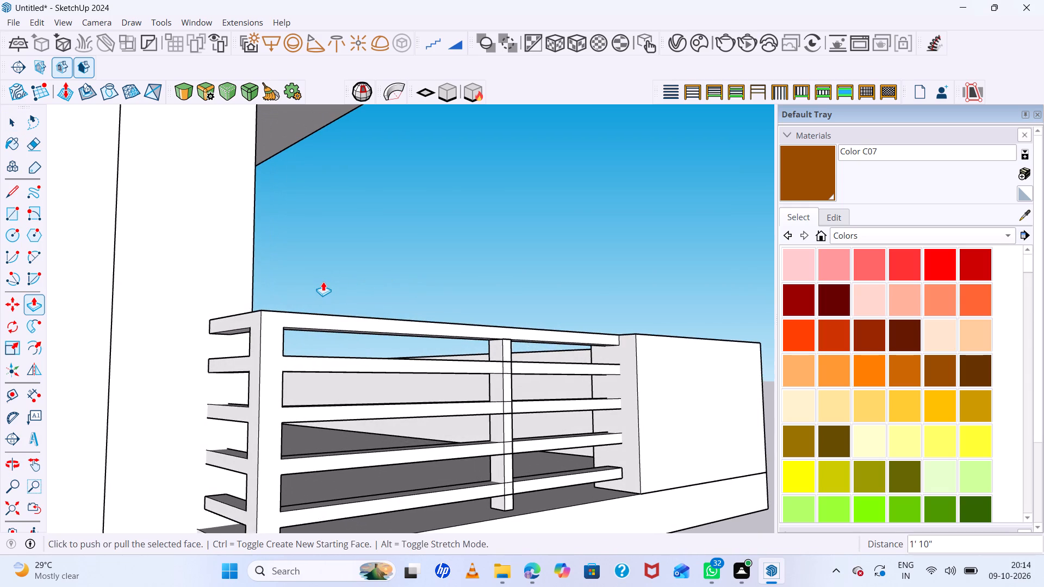
{"action": "scroll", "coordinate": [362, 290], "scroll_direction": "down", "scroll_amount": 7}
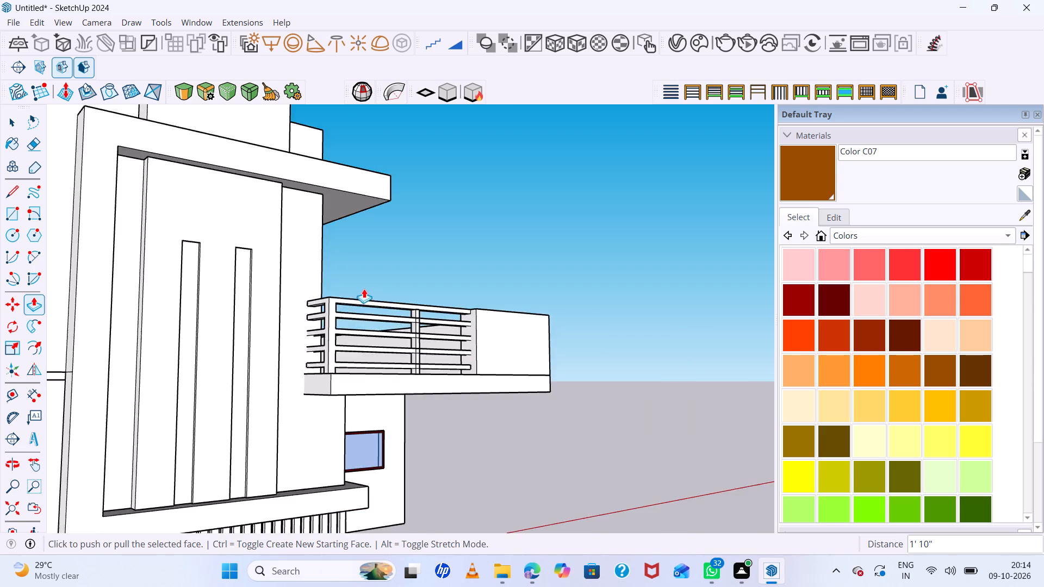
{"action": "scroll", "coordinate": [364, 289], "scroll_direction": "down", "scroll_amount": 4}
{"action": "middle_click_drag", "start_coordinate": [513, 336], "coordinate": [500, 424]}
{"action": "key", "text": "space"}
{"action": "left_click", "coordinate": [544, 289]}
{"action": "scroll", "coordinate": [504, 288], "scroll_direction": "up", "scroll_amount": 9}
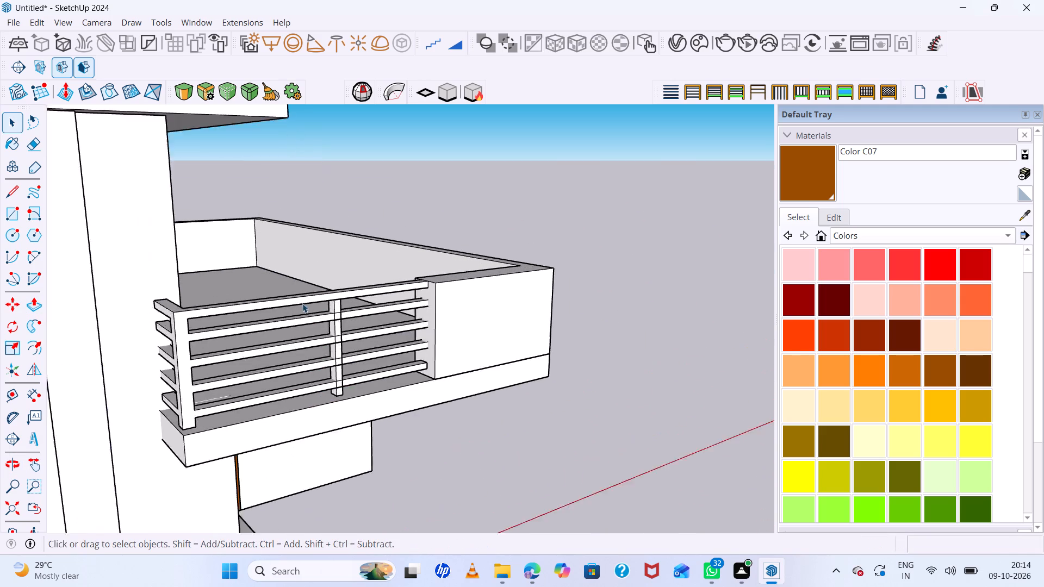
{"action": "scroll", "coordinate": [302, 303], "scroll_direction": "up", "scroll_amount": 2}
{"action": "middle_click_drag", "start_coordinate": [444, 314], "coordinate": [259, 311]}
{"action": "middle_click", "coordinate": [258, 313]}
{"action": "scroll", "coordinate": [250, 334], "scroll_direction": "down", "scroll_amount": 13}
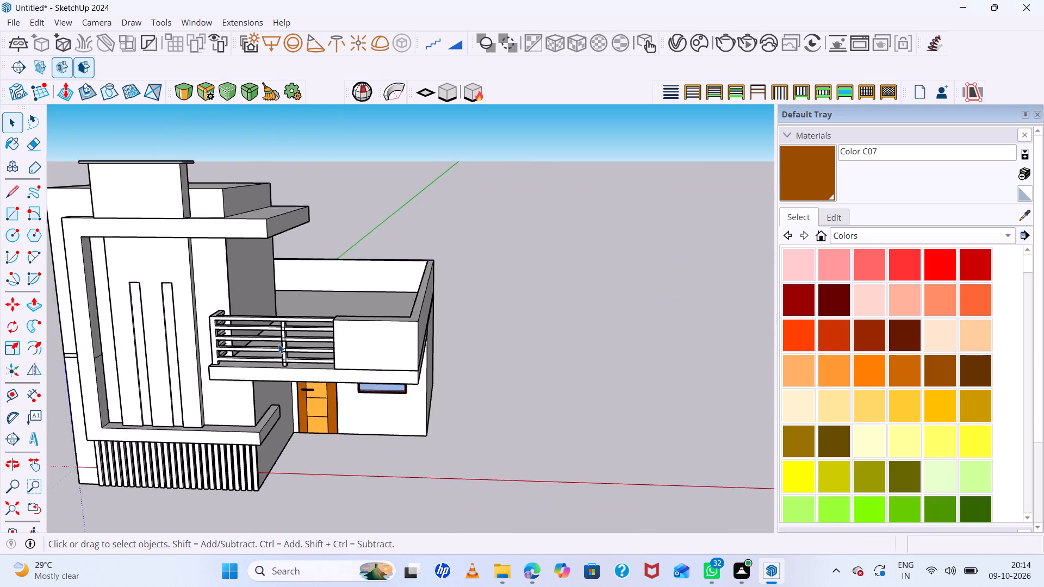
{"action": "scroll", "coordinate": [278, 344], "scroll_direction": "down", "scroll_amount": 2}
{"action": "scroll", "coordinate": [384, 364], "scroll_direction": "up", "scroll_amount": 6}
{"action": "middle_click_drag", "start_coordinate": [397, 357], "coordinate": [408, 315]}
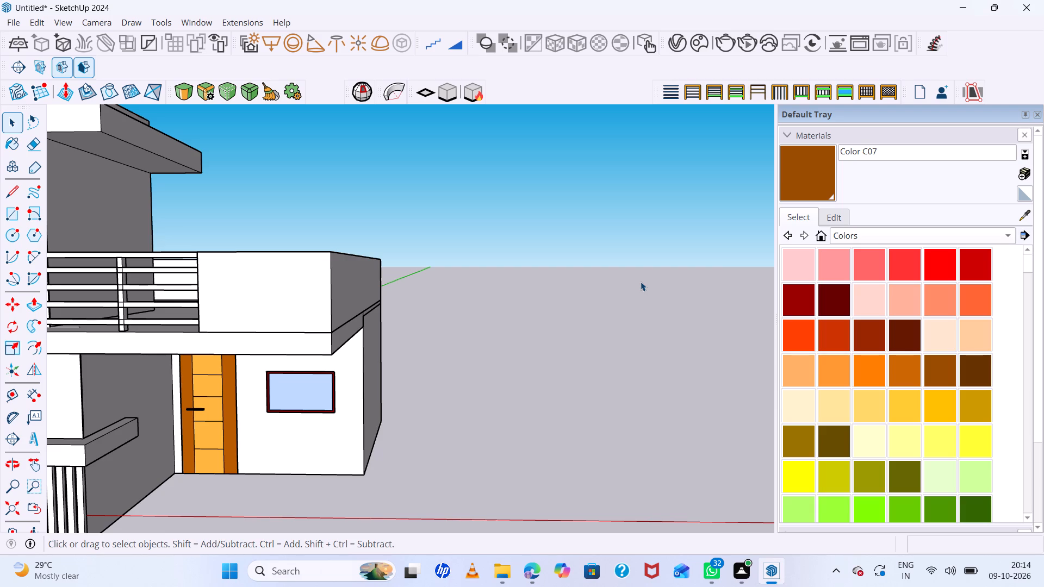
{"action": "scroll", "coordinate": [415, 217], "scroll_direction": "down", "scroll_amount": 14}
{"action": "scroll", "coordinate": [335, 218], "scroll_direction": "up", "scroll_amount": 3}
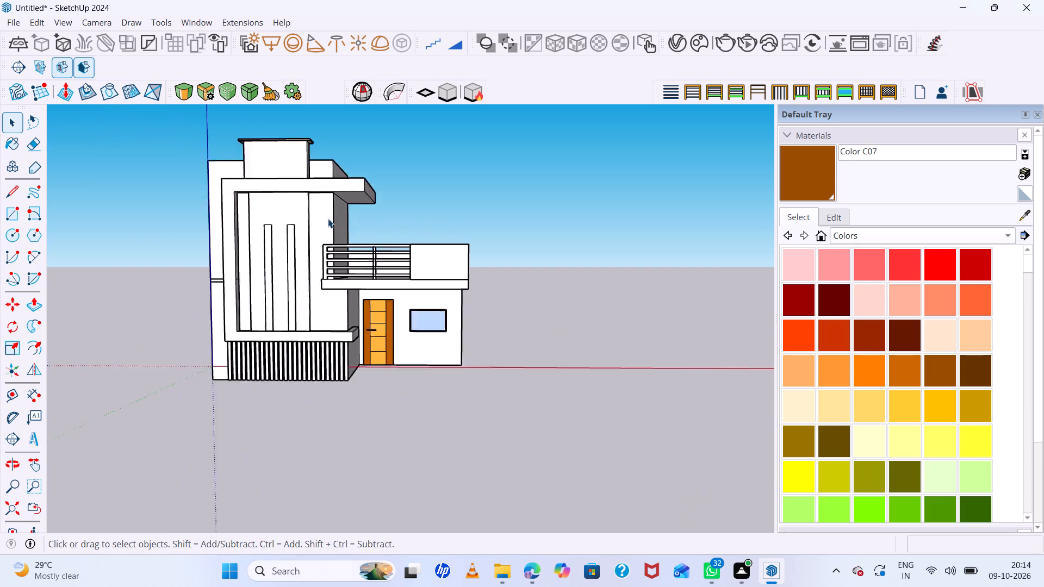
{"action": "scroll", "coordinate": [328, 218], "scroll_direction": "up", "scroll_amount": 4}
{"action": "middle_click_drag", "start_coordinate": [398, 276], "coordinate": [511, 374]}
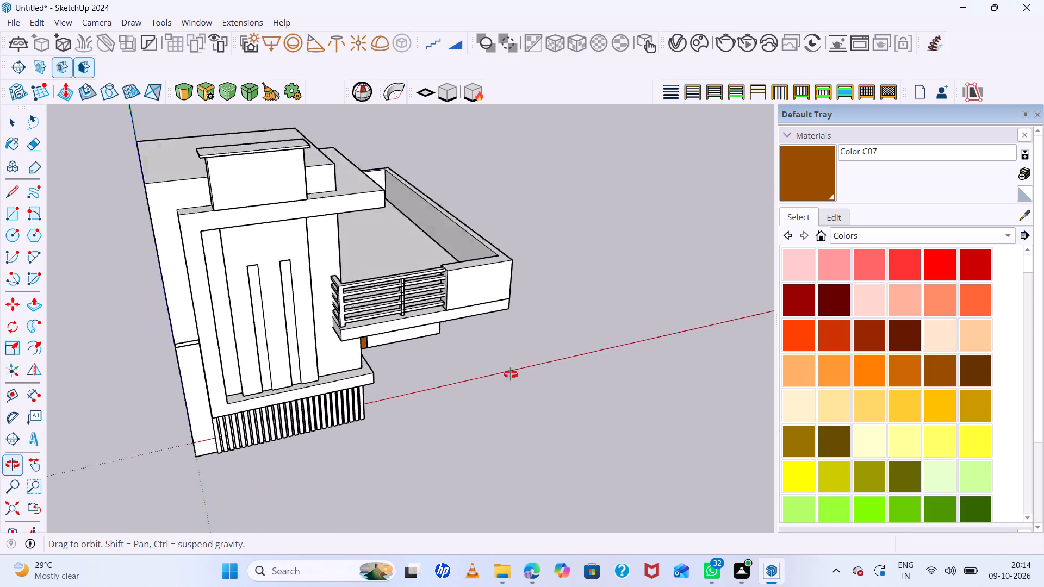
{"action": "middle_click_drag", "start_coordinate": [511, 374], "coordinate": [281, 156]}
{"action": "scroll", "coordinate": [463, 321], "scroll_direction": "down", "scroll_amount": 9}
{"action": "middle_click_drag", "start_coordinate": [508, 358], "coordinate": [512, 424]}
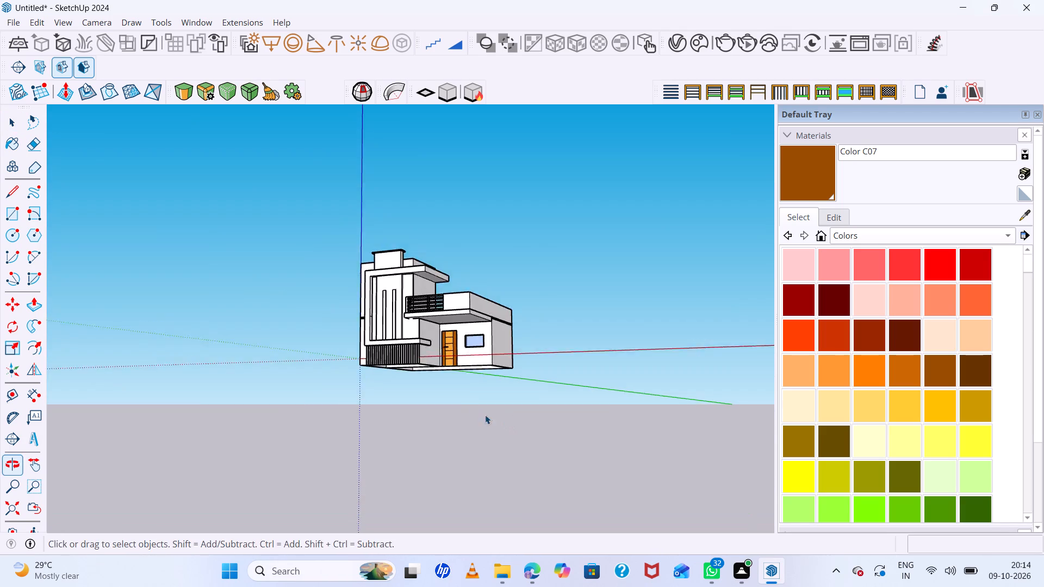
{"action": "scroll", "coordinate": [465, 395], "scroll_direction": "up", "scroll_amount": 7}
{"action": "middle_click_drag", "start_coordinate": [461, 378], "coordinate": [544, 464]}
{"action": "middle_click", "coordinate": [544, 464]}
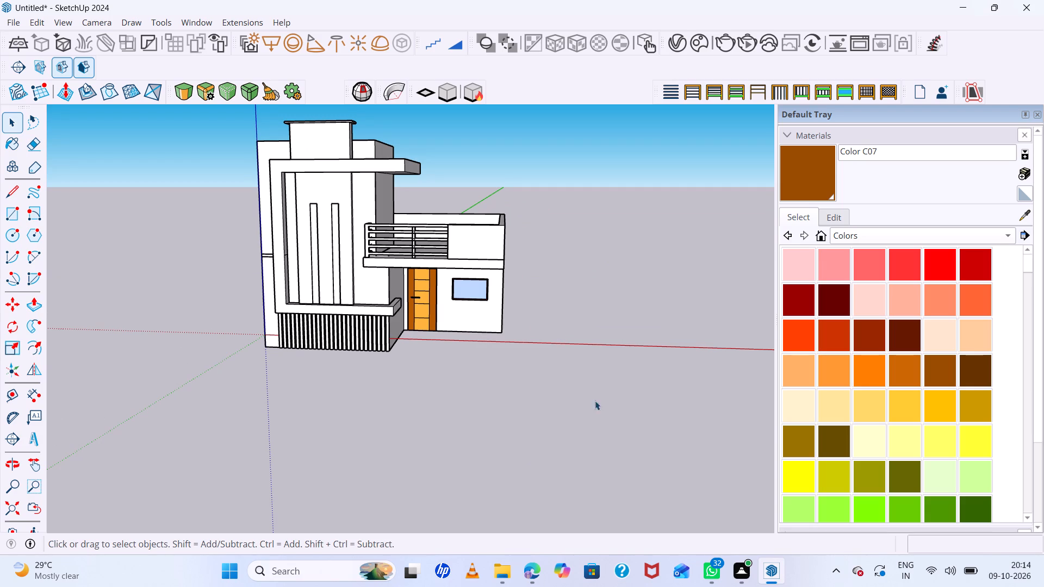
Draw a ground rectangle about 6' 10" by 9" extending forward from the tower's outer front corner beside the slatted base.
{"action": "scroll", "coordinate": [274, 379], "scroll_direction": "up", "scroll_amount": 6}
{"action": "middle_click_drag", "start_coordinate": [268, 334], "coordinate": [289, 422]}
{"action": "scroll", "coordinate": [247, 332], "scroll_direction": "up", "scroll_amount": 5}
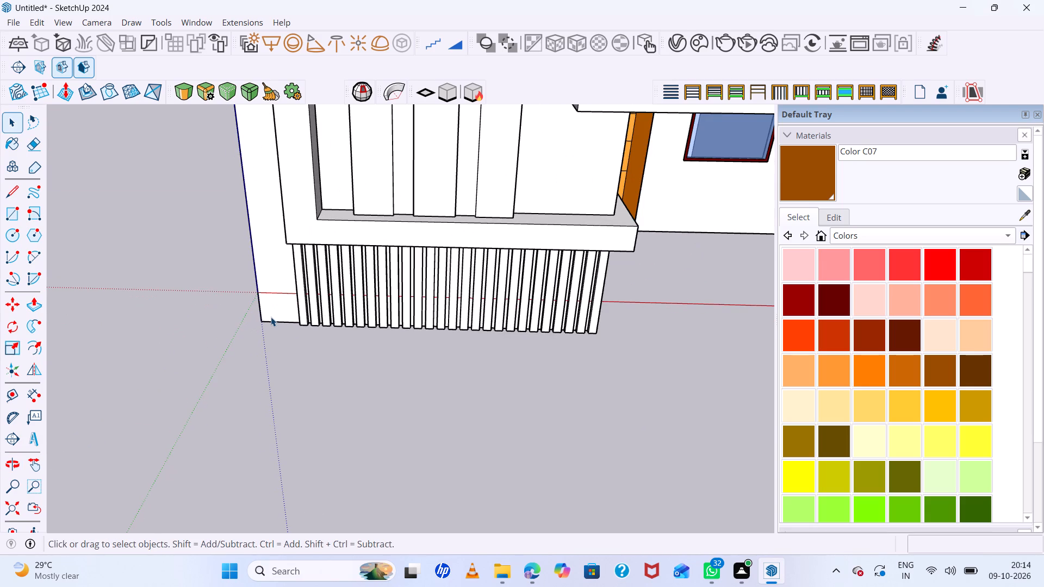
{"action": "key", "text": "r"}
{"action": "left_click", "coordinate": [262, 317]}
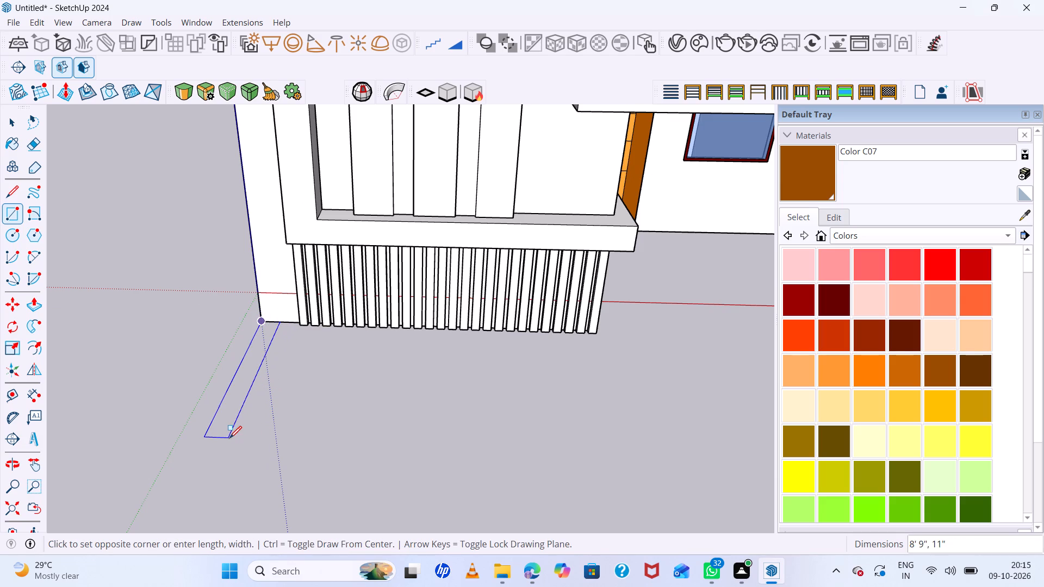
{"action": "left_click", "coordinate": [238, 407]}
{"action": "key", "text": "space"}
Push/Pull the ground rectangle up about 5' 10" to form the first boundary wall section.
{"action": "left_click", "coordinate": [240, 384]}
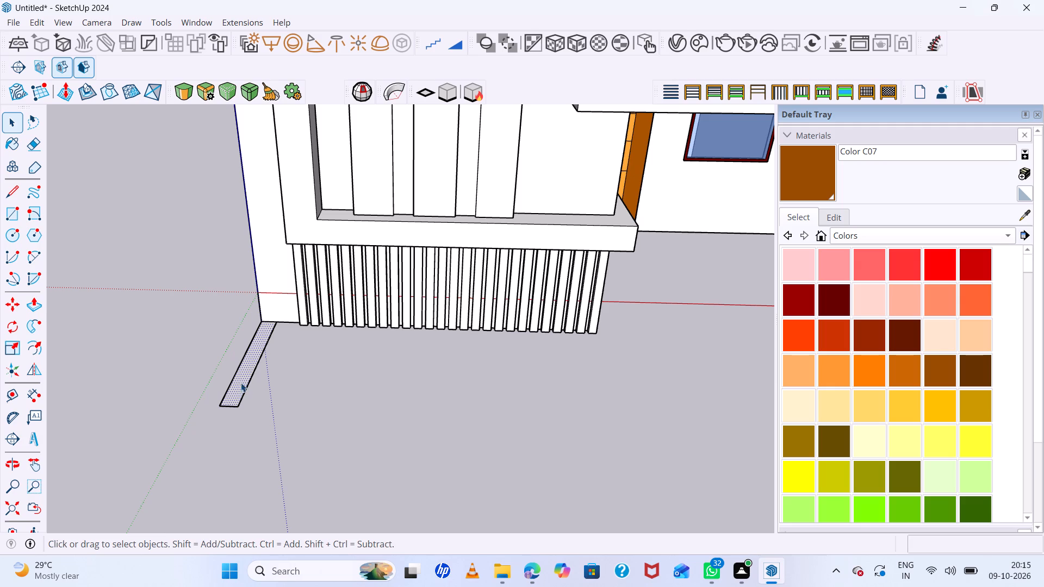
{"action": "key", "text": "p"}
{"action": "left_click", "coordinate": [241, 383]}
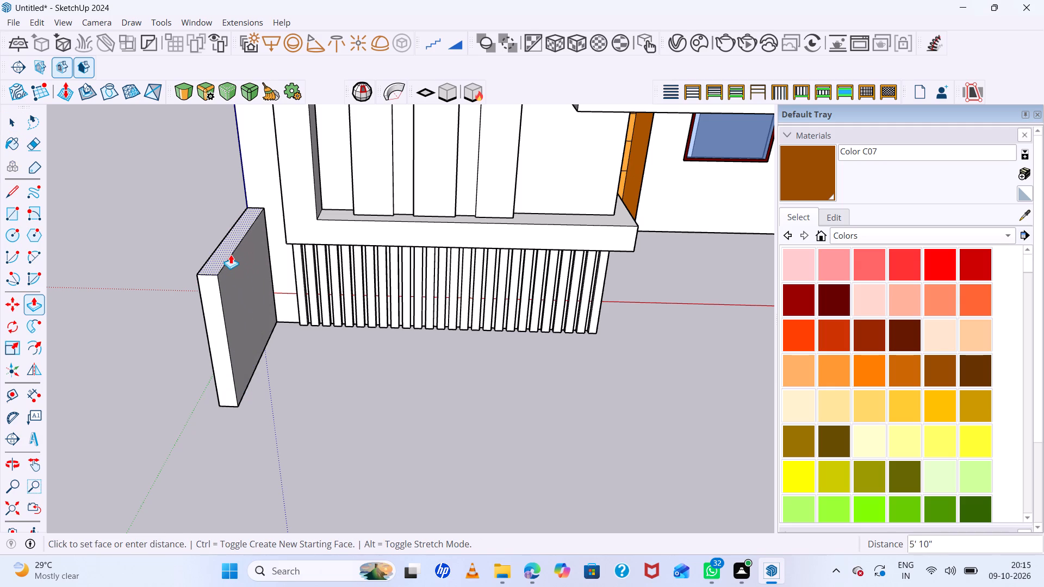
{"action": "left_click", "coordinate": [231, 254]}
Draw a narrow rectangle the full 5' 10" height of the wall at the outer end of its inner face.
{"action": "middle_click_drag", "start_coordinate": [259, 330], "coordinate": [147, 323]}
{"action": "key", "text": "space"}
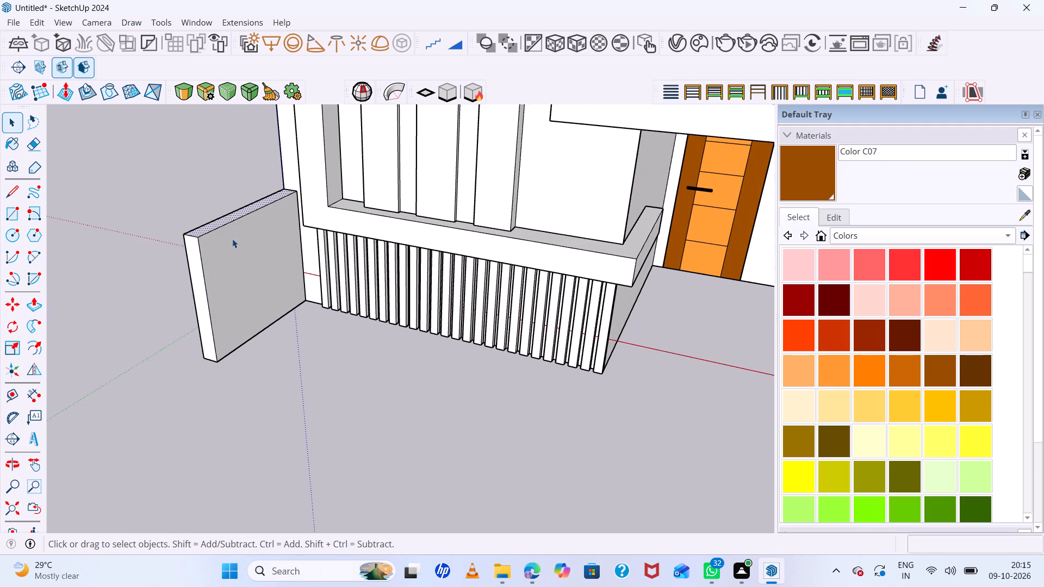
{"action": "left_click", "coordinate": [216, 238]}
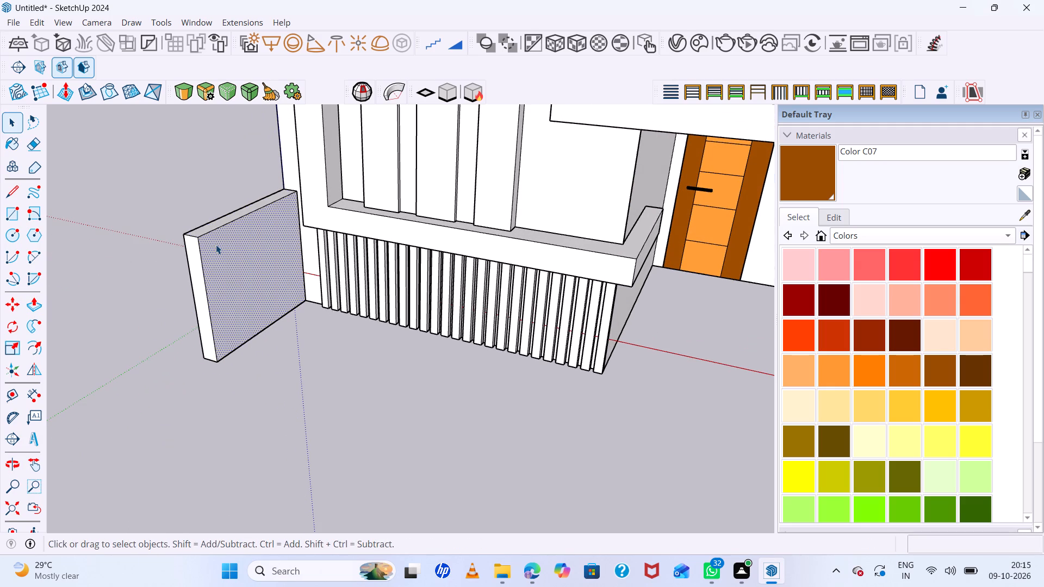
{"action": "key", "text": "r"}
{"action": "left_click", "coordinate": [200, 238]}
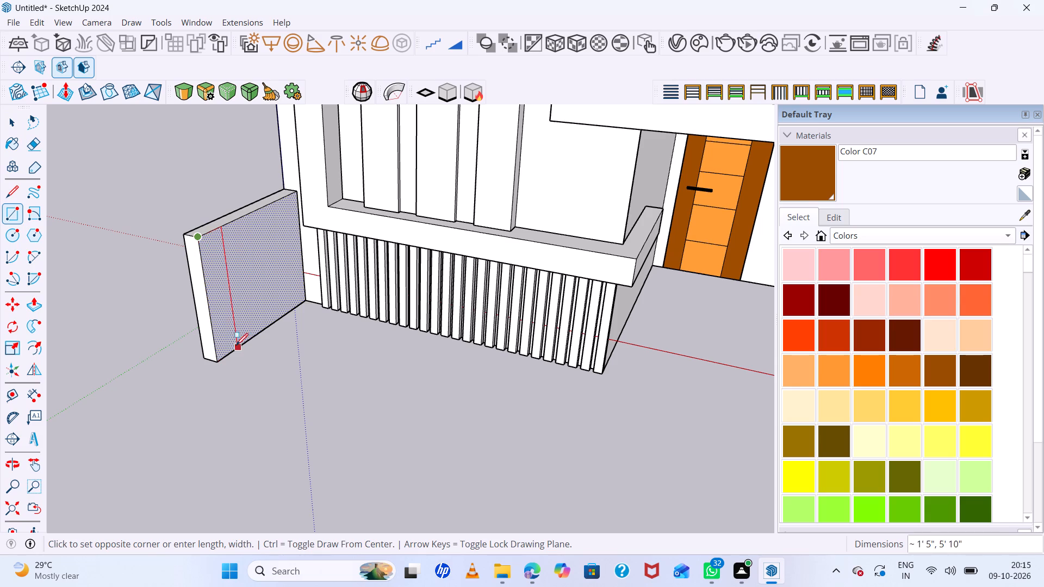
{"action": "left_click", "coordinate": [234, 353]}
{"action": "key", "text": "space"}
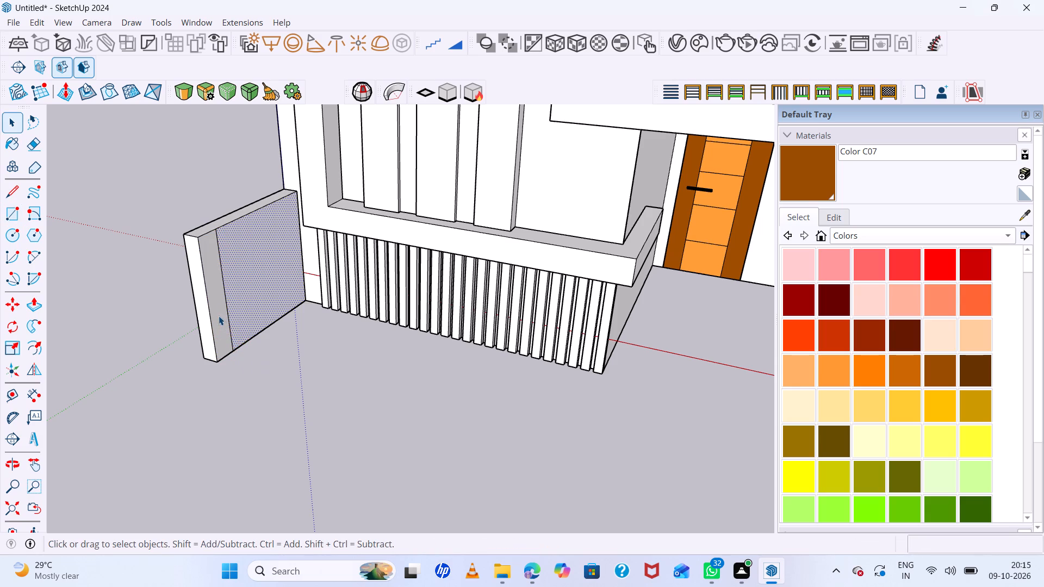
Push/Pull the strip about 29' 3" across the front of the house, to line up with the far side wall.
{"action": "left_click", "coordinate": [219, 316]}
{"action": "key", "text": "p"}
{"action": "left_click", "coordinate": [219, 316]}
{"action": "scroll", "coordinate": [389, 395], "scroll_direction": "down", "scroll_amount": 7}
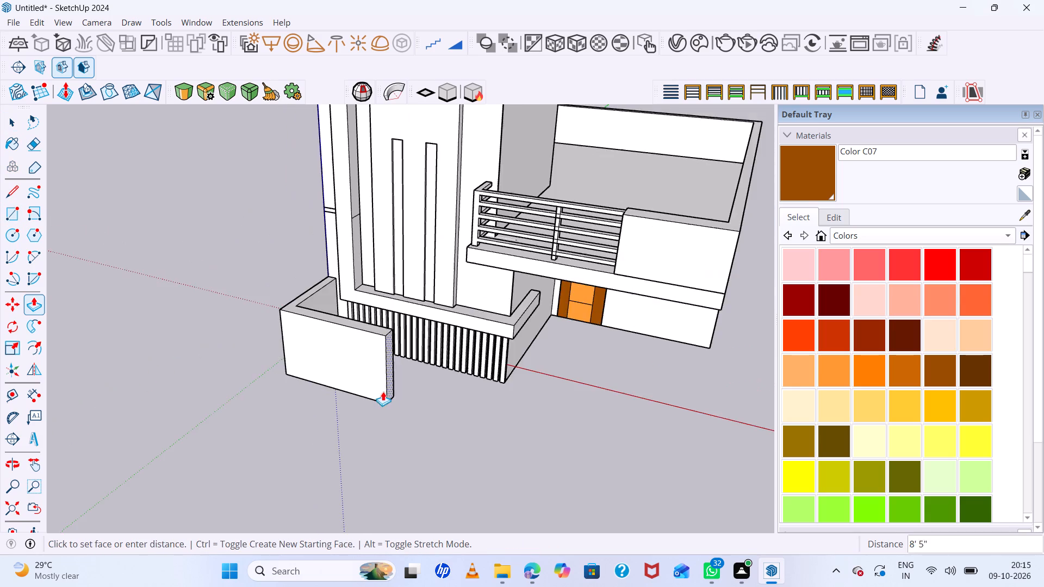
{"action": "scroll", "coordinate": [368, 382], "scroll_direction": "down", "scroll_amount": 7}
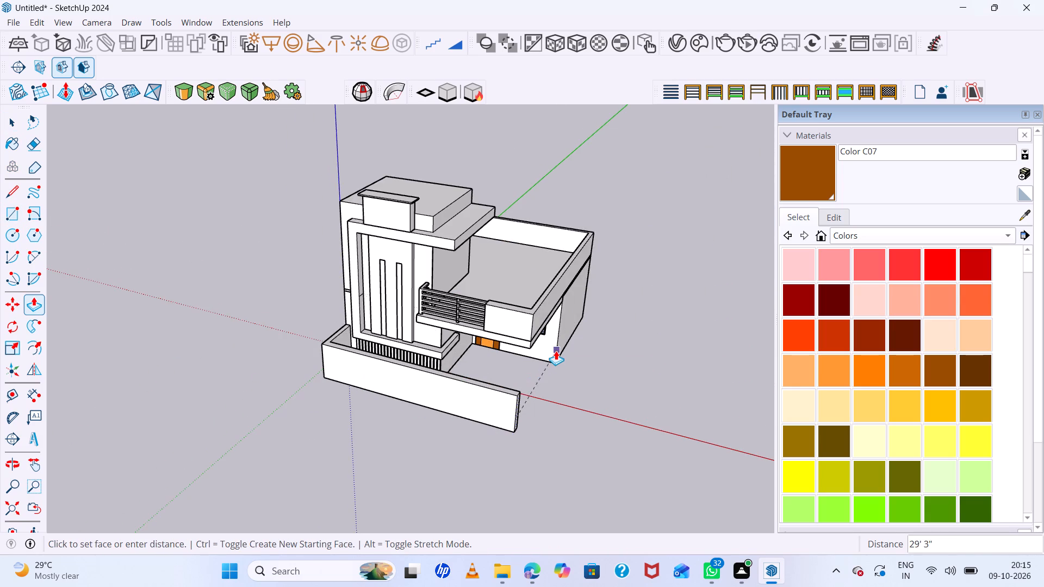
{"action": "left_click", "coordinate": [556, 351]}
Draw a rectangle about 1' by 5' 10" at the far end of the front boundary wall's house-facing side.
{"action": "middle_click_drag", "start_coordinate": [564, 405], "coordinate": [99, 361]}
{"action": "scroll", "coordinate": [234, 436], "scroll_direction": "up", "scroll_amount": 5}
{"action": "middle_click_drag", "start_coordinate": [445, 408], "coordinate": [380, 388]}
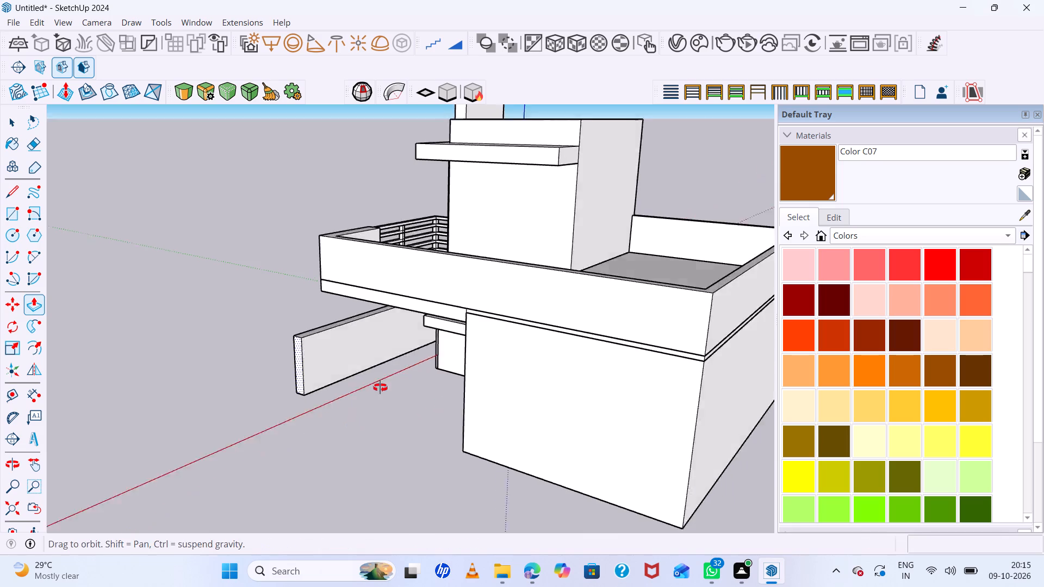
{"action": "middle_click_drag", "start_coordinate": [380, 388], "coordinate": [325, 384]}
{"action": "key", "text": "space"}
{"action": "scroll", "coordinate": [285, 327], "scroll_direction": "up", "scroll_amount": 4}
{"action": "left_click", "coordinate": [293, 338]}
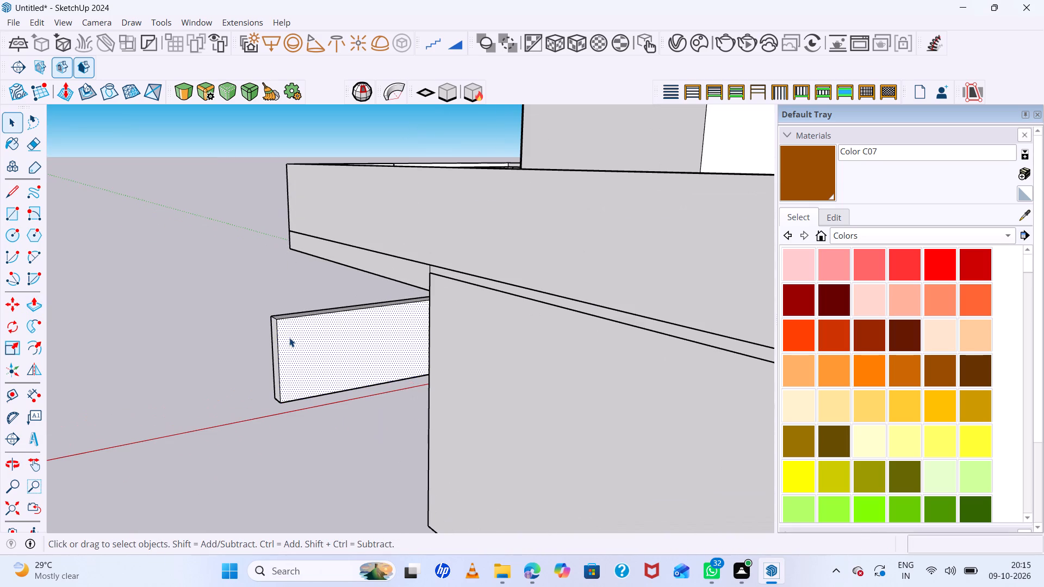
{"action": "key", "text": "r"}
{"action": "left_click", "coordinate": [278, 322]}
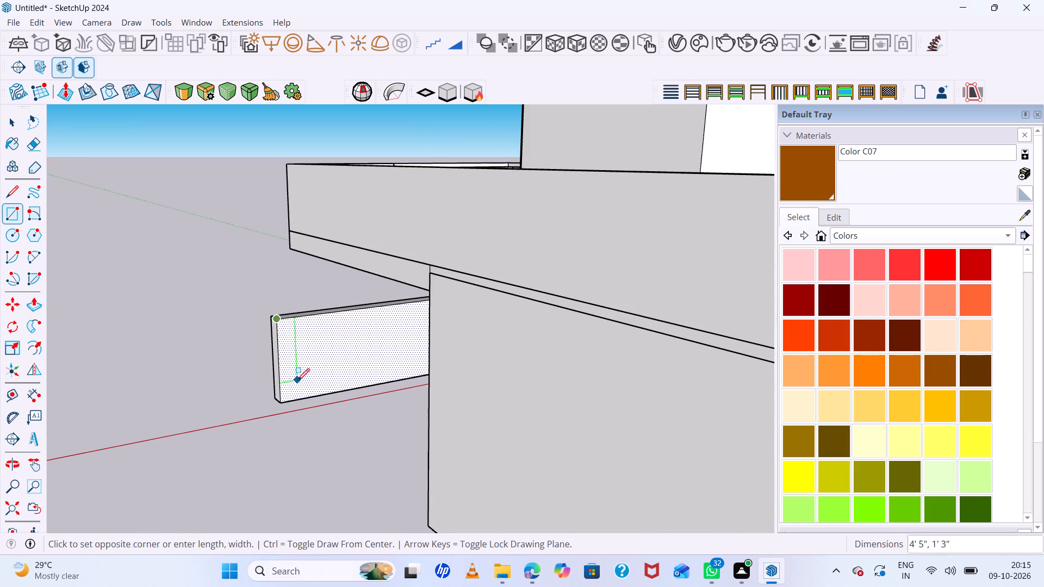
{"action": "left_click", "coordinate": [295, 401]}
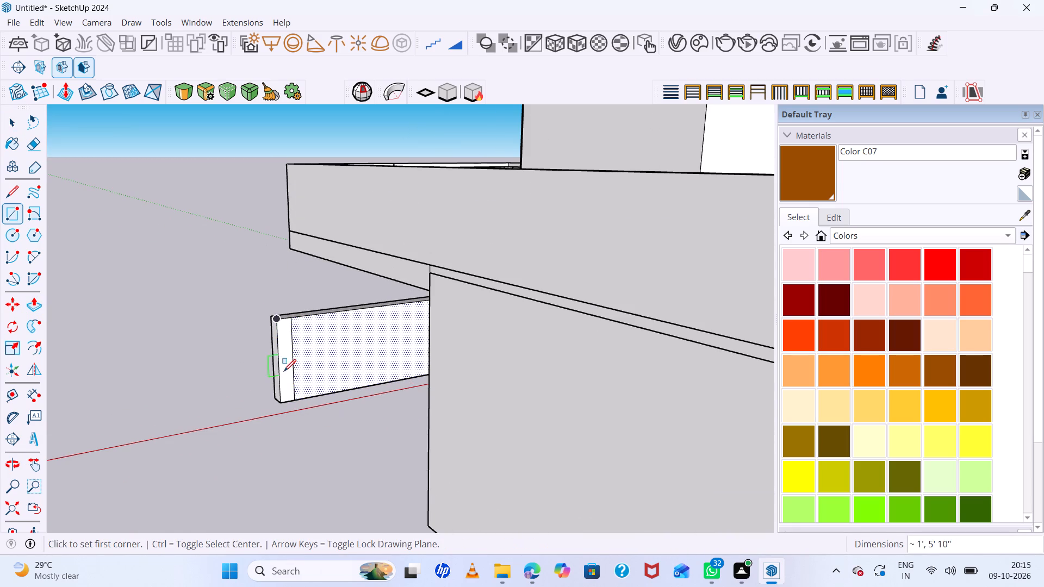
{"action": "key", "text": "space"}
Push/Pull the far-end strip about 18' 3" back to the house's corner to form the side boundary wall.
{"action": "left_click", "coordinate": [284, 363]}
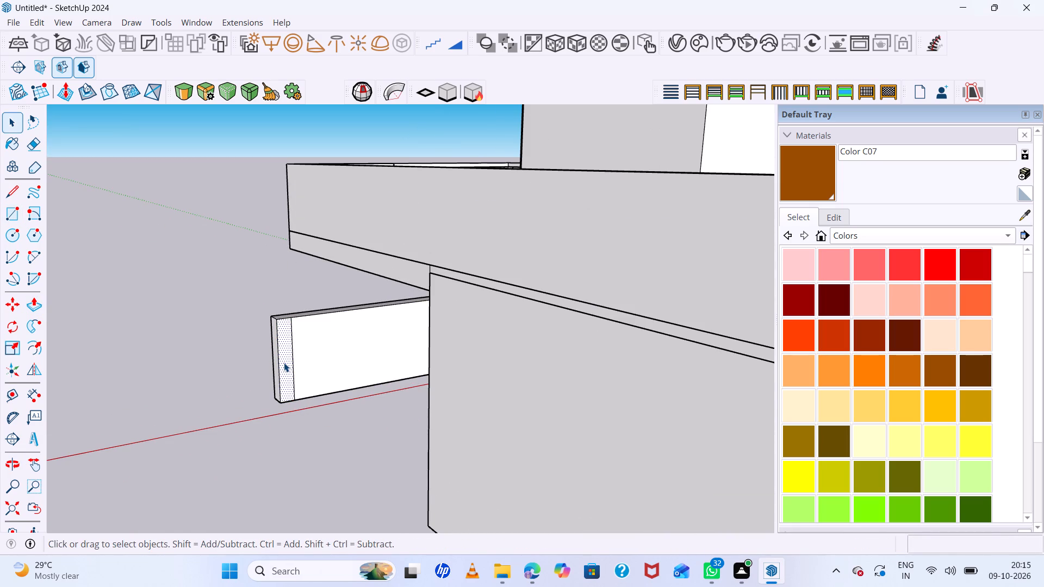
{"action": "key", "text": "p"}
{"action": "left_click", "coordinate": [284, 363]}
{"action": "scroll", "coordinate": [359, 413], "scroll_direction": "down", "scroll_amount": 5}
{"action": "middle_click_drag", "start_coordinate": [367, 419], "coordinate": [489, 411]}
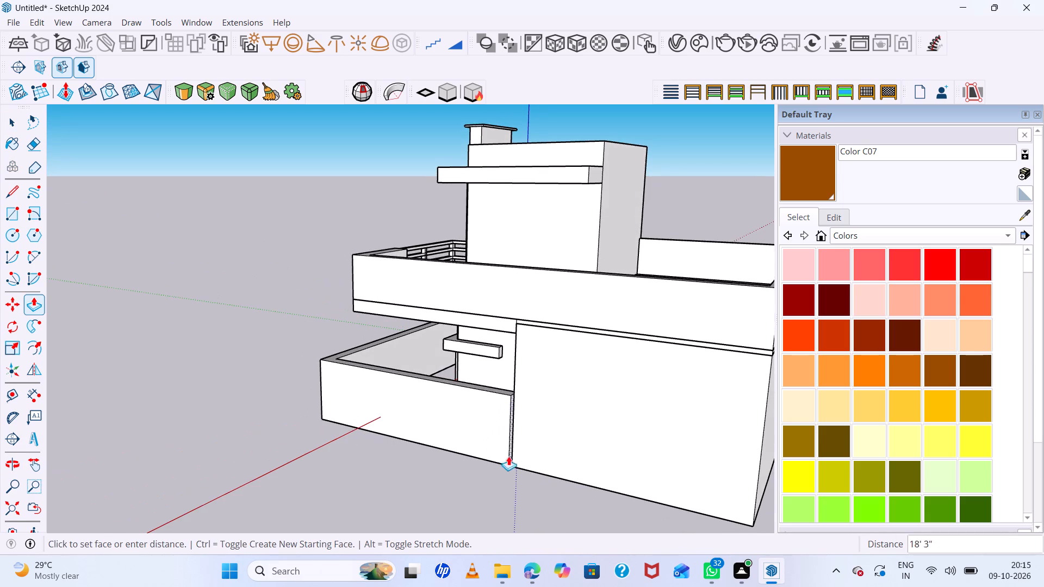
{"action": "double_click", "coordinate": [513, 465]}
{"action": "scroll", "coordinate": [388, 390], "scroll_direction": "down", "scroll_amount": 6}
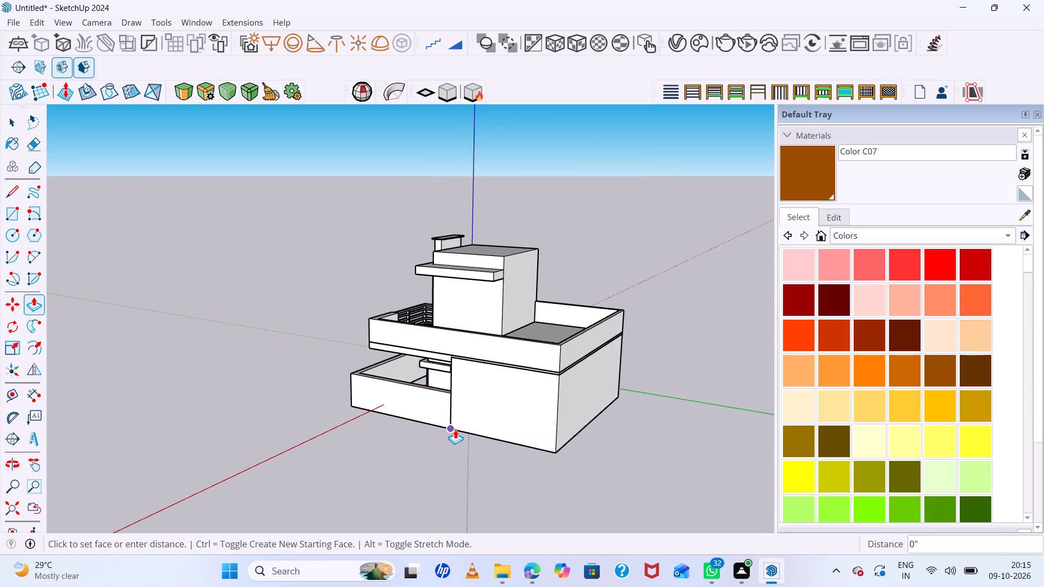
{"action": "left_click", "coordinate": [453, 430]}
{"action": "scroll", "coordinate": [361, 401], "scroll_direction": "down", "scroll_amount": 6}
{"action": "middle_click_drag", "start_coordinate": [396, 411], "coordinate": [721, 408]}
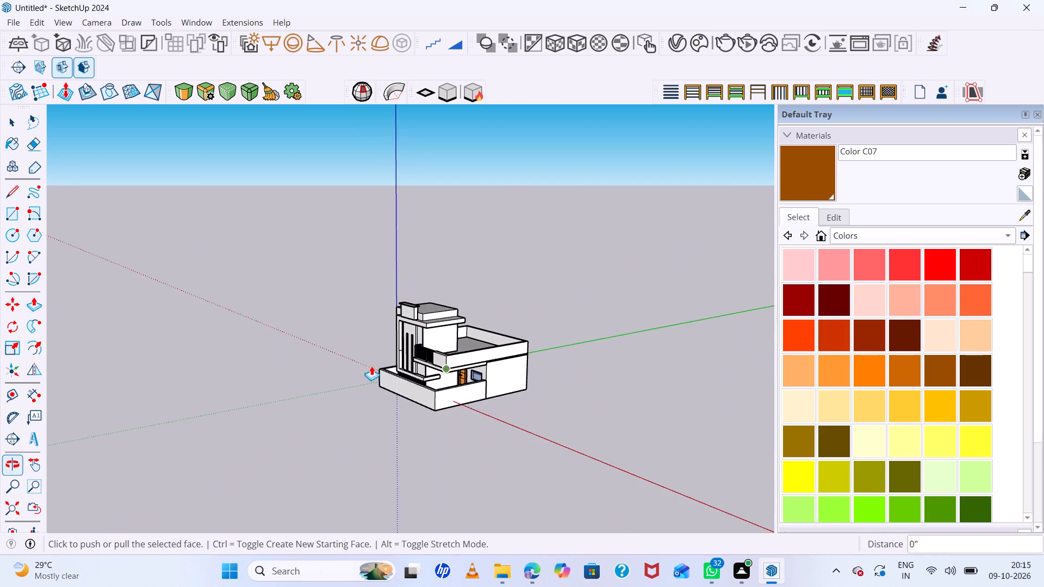
Draw a rectangle about 36' 1" by 29' 3" across the model's underside, from the front boundary wall's outer corner to the opposite rear corner.
{"action": "scroll", "coordinate": [370, 366], "scroll_direction": "up", "scroll_amount": 10}
{"action": "middle_click_drag", "start_coordinate": [443, 414], "coordinate": [641, 128]}
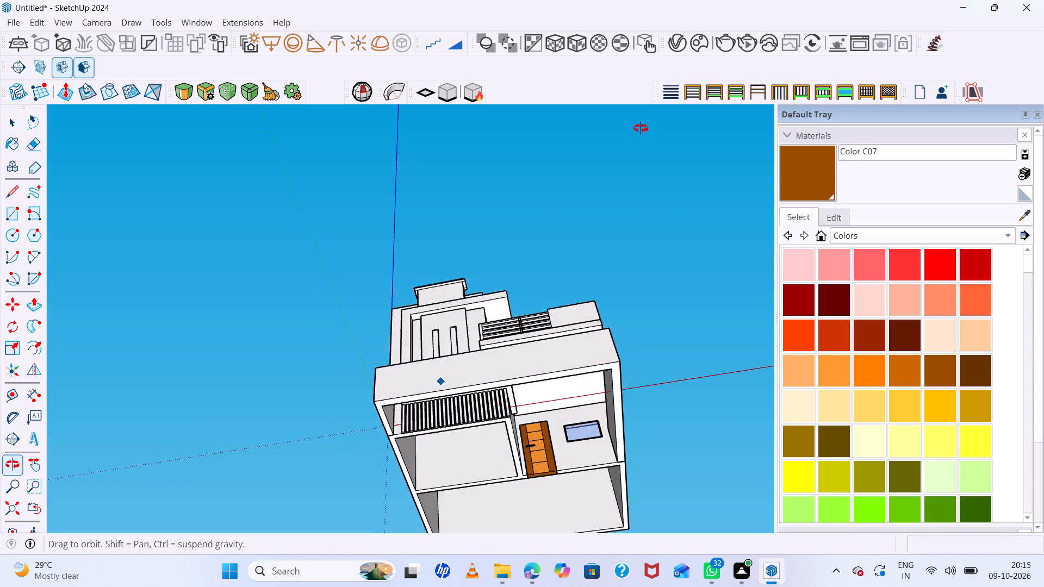
{"action": "middle_click_drag", "start_coordinate": [641, 128], "coordinate": [523, 141]}
{"action": "middle_click_drag", "start_coordinate": [562, 147], "coordinate": [613, 158]}
{"action": "scroll", "coordinate": [621, 160], "scroll_direction": "up", "scroll_amount": 1}
{"action": "scroll", "coordinate": [510, 170], "scroll_direction": "down", "scroll_amount": 12}
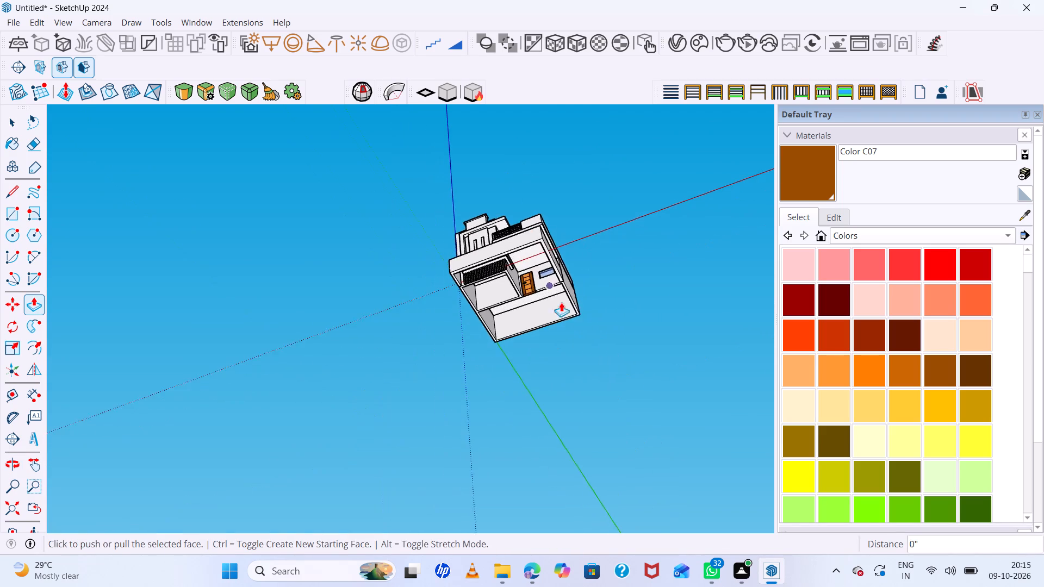
{"action": "middle_click_drag", "start_coordinate": [574, 316], "coordinate": [589, 203]}
{"action": "scroll", "coordinate": [514, 253], "scroll_direction": "up", "scroll_amount": 6}
{"action": "key", "text": "r"}
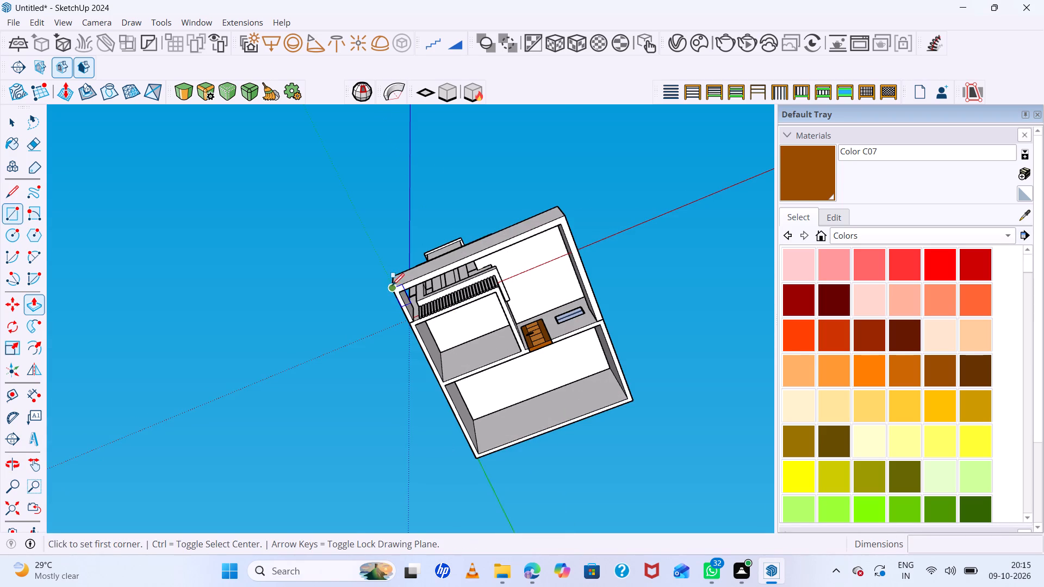
{"action": "scroll", "coordinate": [406, 286], "scroll_direction": "up", "scroll_amount": 5}
{"action": "left_click", "coordinate": [387, 286]}
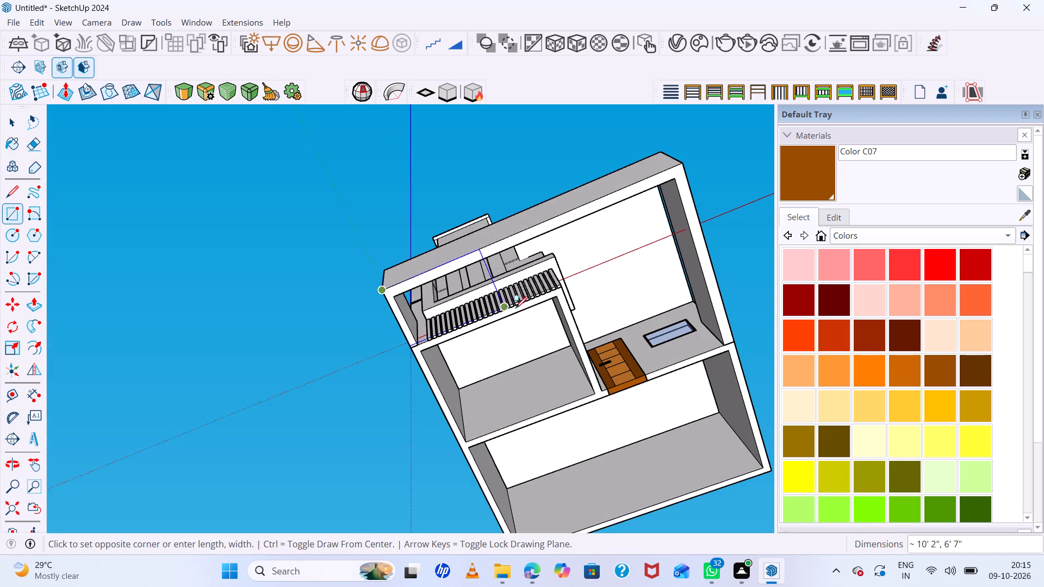
{"action": "scroll", "coordinate": [530, 307], "scroll_direction": "down", "scroll_amount": 7}
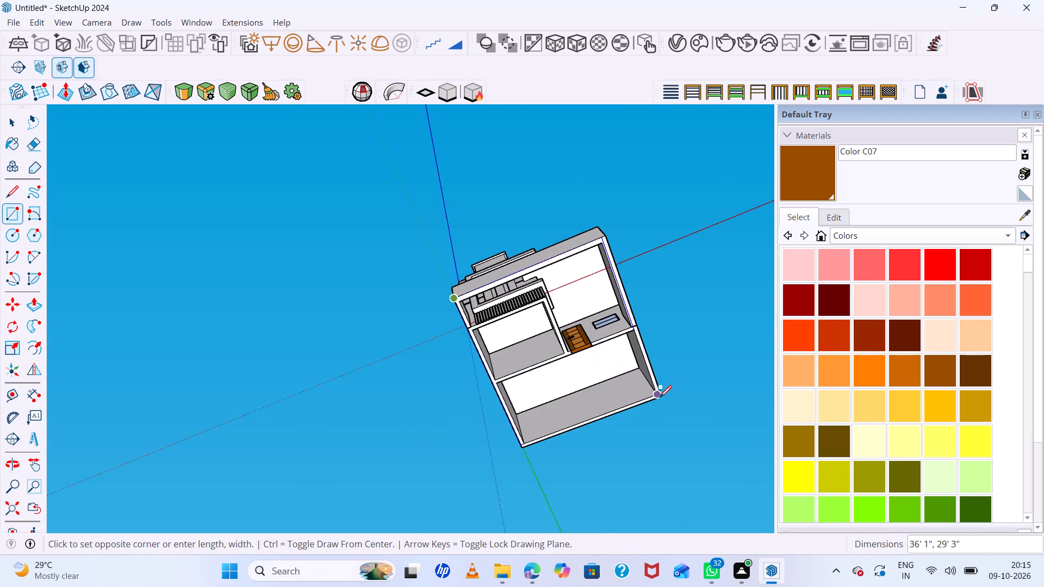
{"action": "scroll", "coordinate": [660, 397], "scroll_direction": "up", "scroll_amount": 12}
{"action": "left_click", "coordinate": [662, 391]}
{"action": "scroll", "coordinate": [569, 366], "scroll_direction": "down", "scroll_amount": 7}
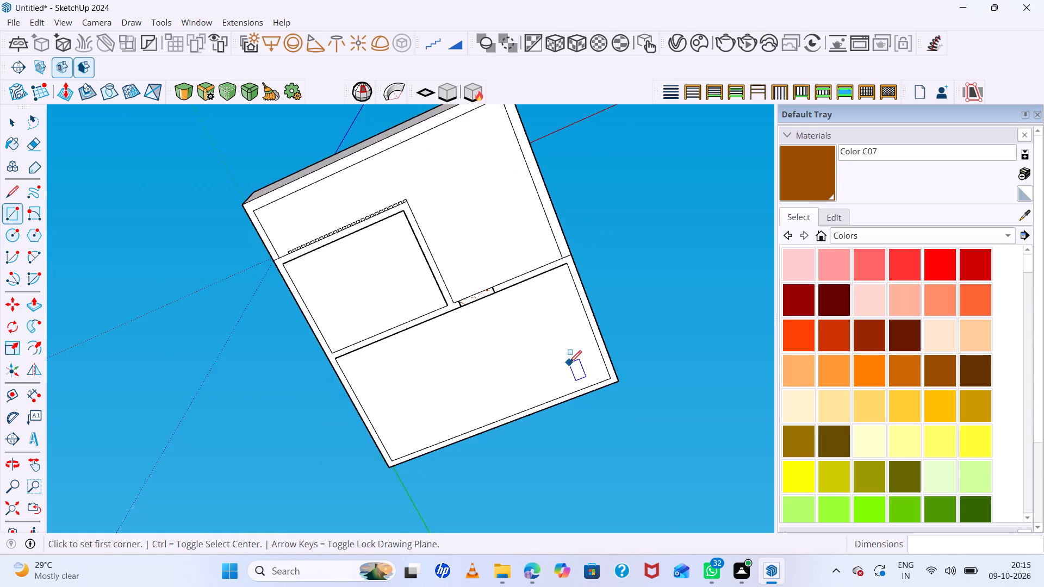
{"action": "scroll", "coordinate": [569, 363], "scroll_direction": "down", "scroll_amount": 6}
{"action": "middle_click_drag", "start_coordinate": [573, 370], "coordinate": [599, 439]}
{"action": "key", "text": "space"}
Draw a line about 1' 1" long across the front boundary wall's top face, just past the end of the slatted panel.
{"action": "scroll", "coordinate": [533, 320], "scroll_direction": "up", "scroll_amount": 5}
{"action": "scroll", "coordinate": [511, 285], "scroll_direction": "down", "scroll_amount": 5}
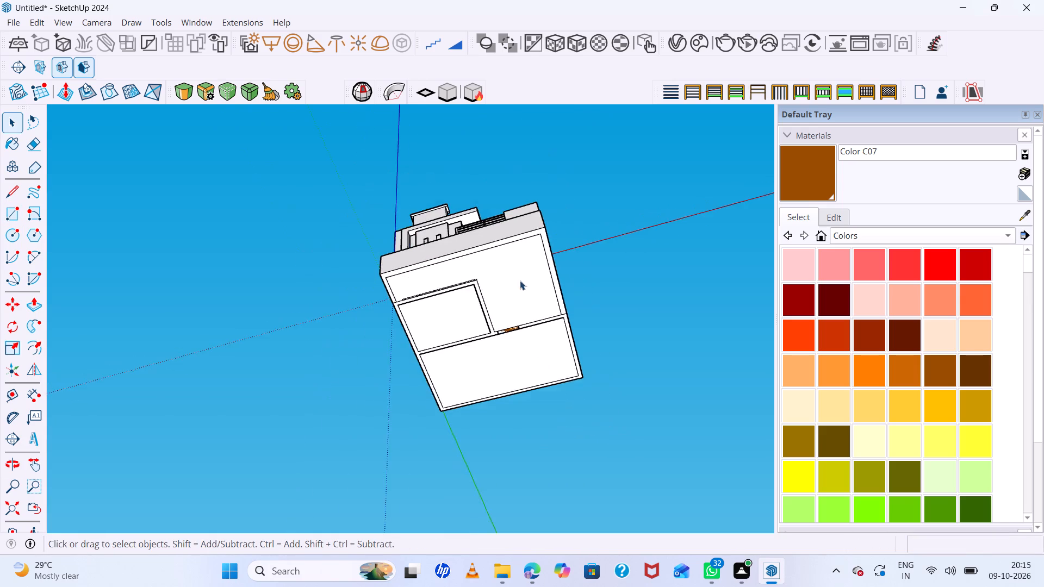
{"action": "middle_click_drag", "start_coordinate": [522, 286], "coordinate": [582, 511]}
{"action": "middle_click", "coordinate": [582, 511]}
{"action": "scroll", "coordinate": [474, 303], "scroll_direction": "up", "scroll_amount": 6}
{"action": "middle_click_drag", "start_coordinate": [474, 305], "coordinate": [507, 569]}
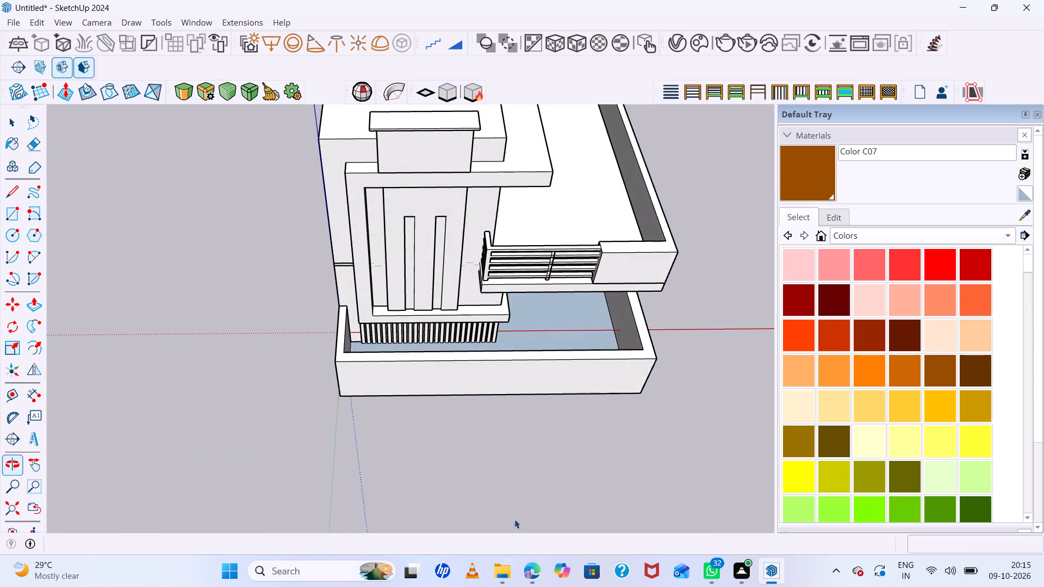
{"action": "scroll", "coordinate": [532, 363], "scroll_direction": "up", "scroll_amount": 10}
{"action": "scroll", "coordinate": [581, 346], "scroll_direction": "down", "scroll_amount": 15}
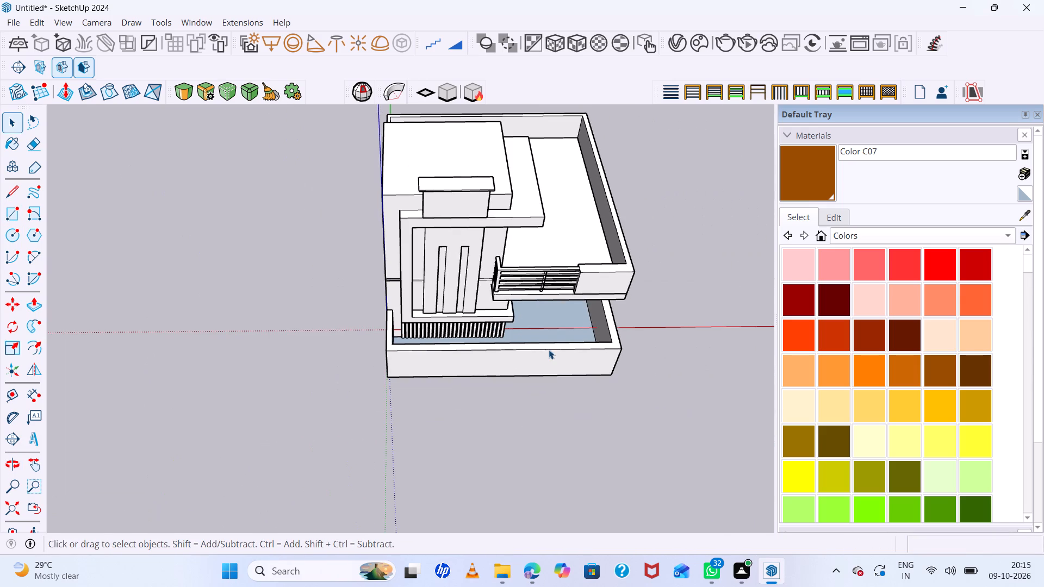
{"action": "middle_click_drag", "start_coordinate": [546, 338], "coordinate": [529, 292]}
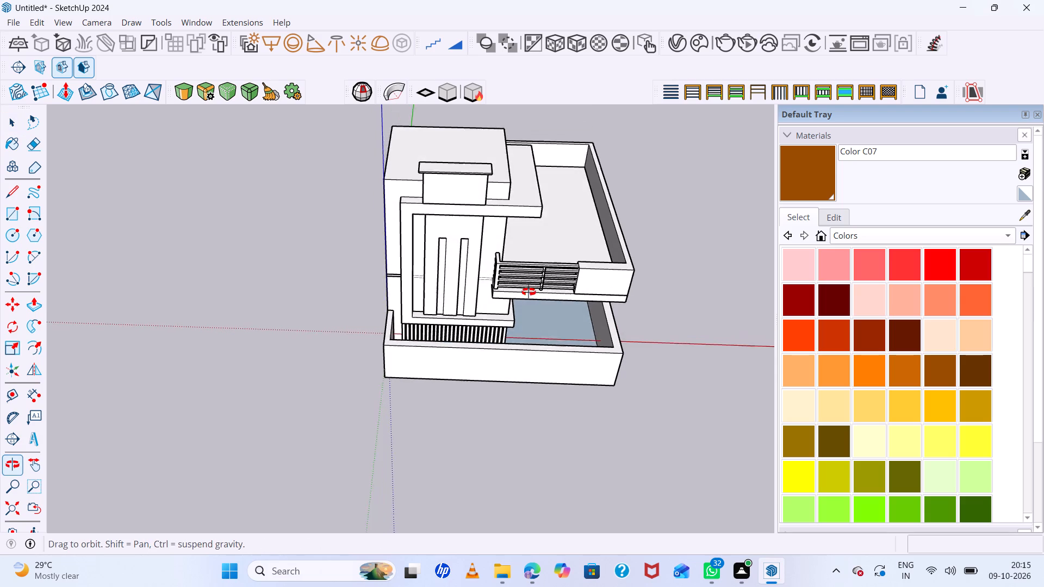
{"action": "middle_click_drag", "start_coordinate": [529, 292], "coordinate": [522, 266]}
{"action": "scroll", "coordinate": [512, 276], "scroll_direction": "down", "scroll_amount": 1}
{"action": "scroll", "coordinate": [482, 356], "scroll_direction": "up", "scroll_amount": 10}
{"action": "scroll", "coordinate": [436, 319], "scroll_direction": "down", "scroll_amount": 7}
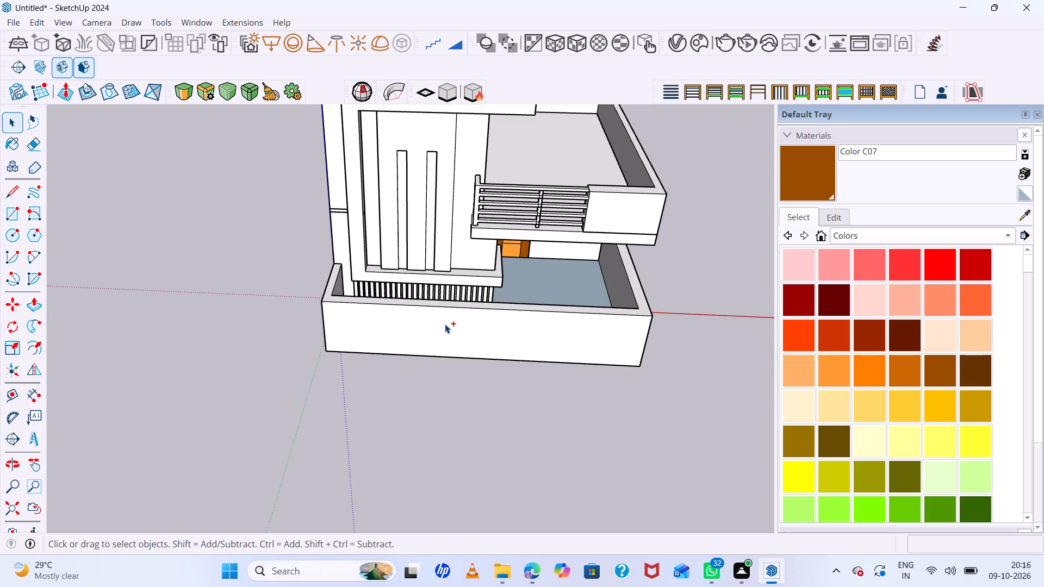
{"action": "scroll", "coordinate": [491, 305], "scroll_direction": "up", "scroll_amount": 4}
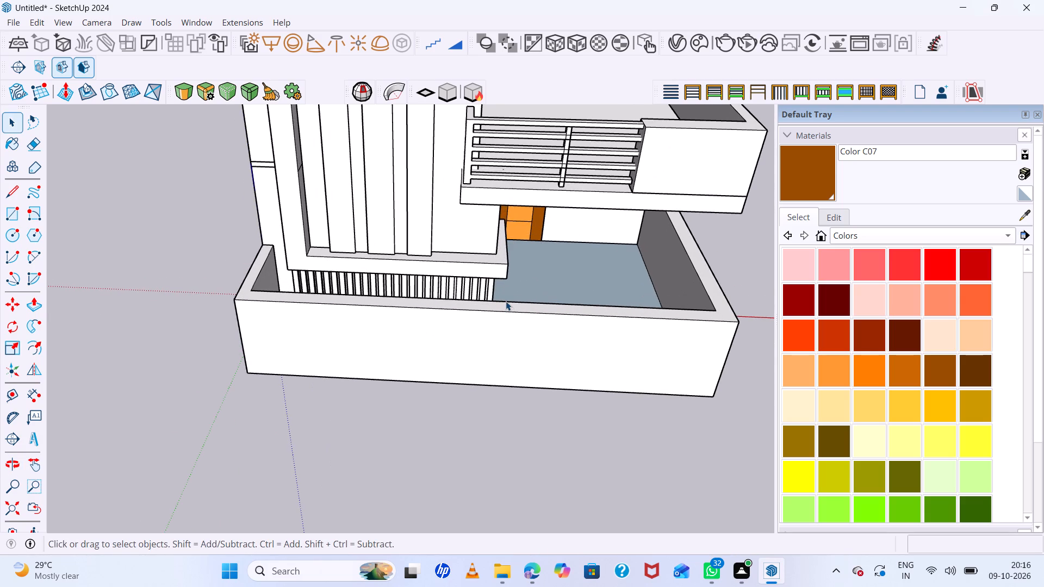
{"action": "left_click", "coordinate": [506, 301]}
{"action": "scroll", "coordinate": [505, 303], "scroll_direction": "up", "scroll_amount": 4}
{"action": "left_click", "coordinate": [505, 305]}
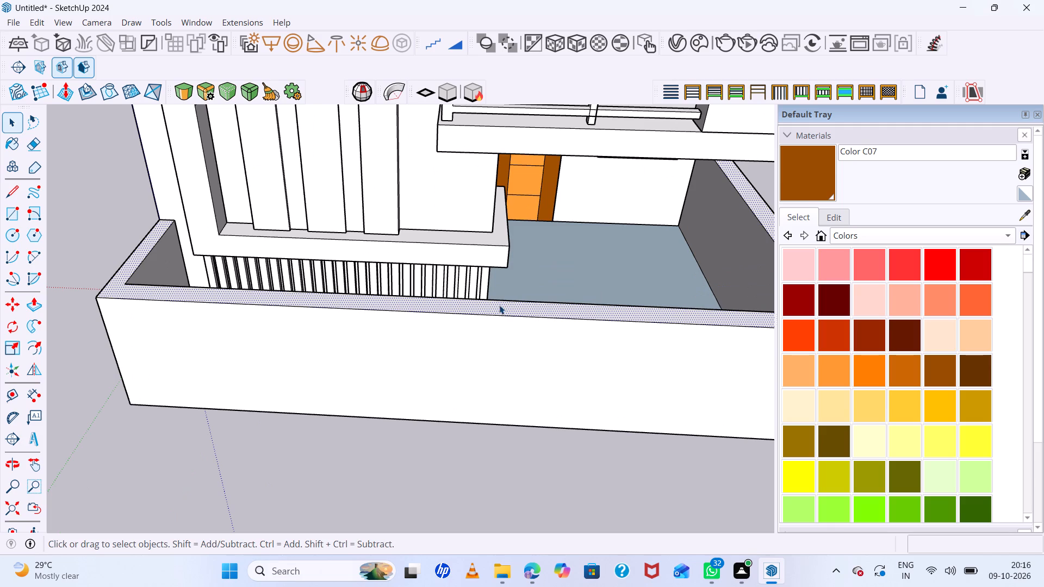
{"action": "key", "text": "l"}
{"action": "scroll", "coordinate": [499, 304], "scroll_direction": "up", "scroll_amount": 5}
{"action": "left_click", "coordinate": [495, 298]}
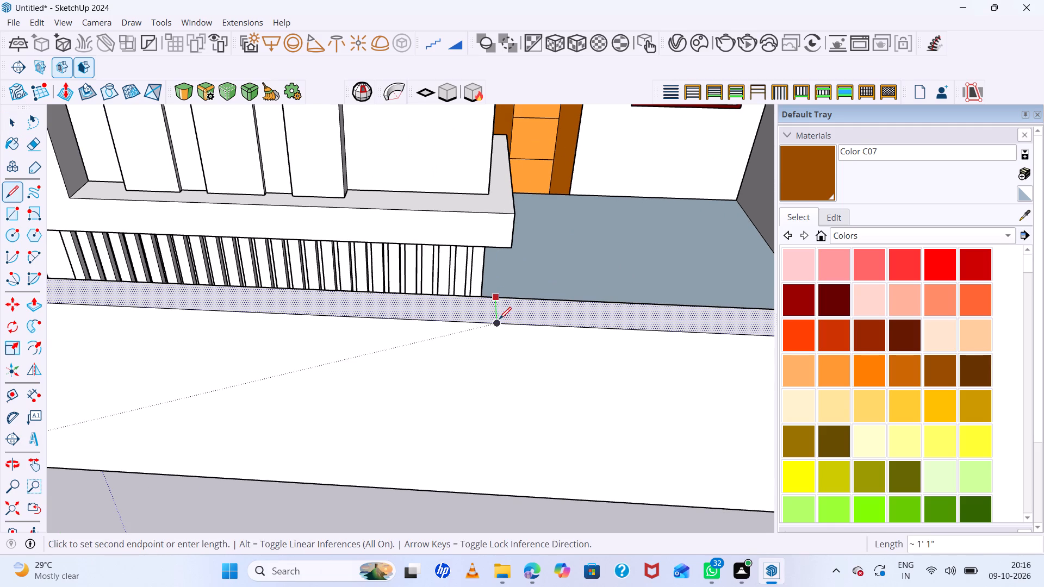
{"action": "left_click", "coordinate": [499, 320]}
Draw a vertical line over the full height of the front boundary wall's outer face, meeting the line across its top.
{"action": "middle_click_drag", "start_coordinate": [493, 446], "coordinate": [499, 346]}
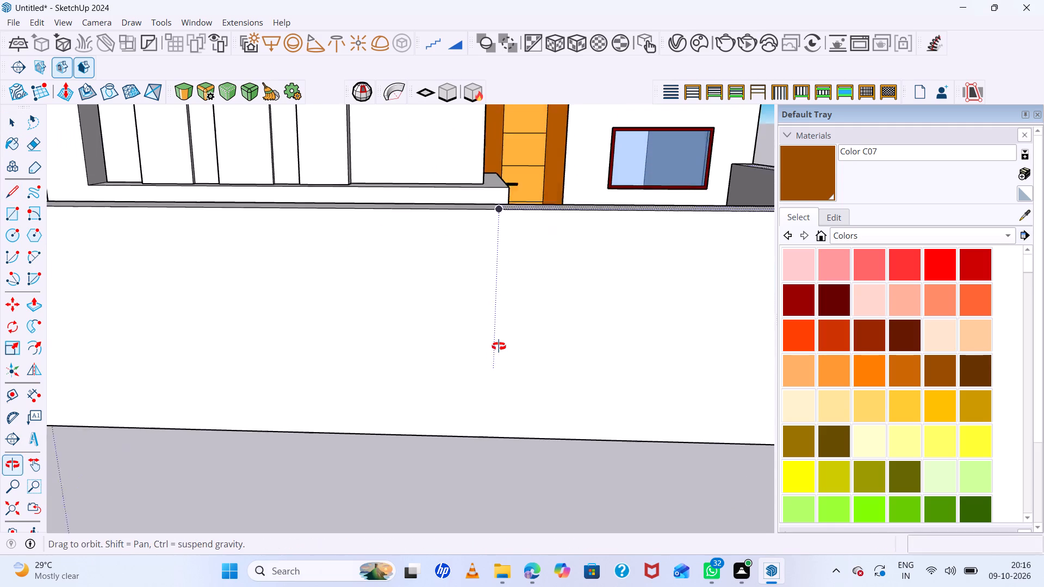
{"action": "middle_click_drag", "start_coordinate": [499, 346], "coordinate": [499, 345]}
{"action": "left_click", "coordinate": [492, 430]}
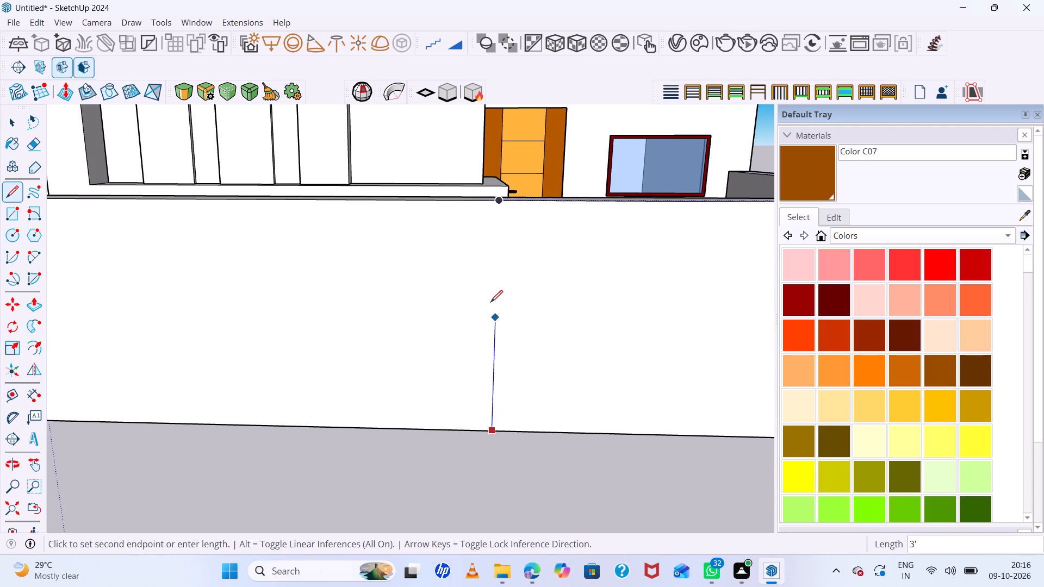
{"action": "left_click", "coordinate": [502, 202]}
Draw a matching vertical line down the front boundary wall's yard-facing side, from the top dividing line to the floor.
{"action": "scroll", "coordinate": [460, 366], "scroll_direction": "down", "scroll_amount": 7}
{"action": "scroll", "coordinate": [502, 379], "scroll_direction": "down", "scroll_amount": 4}
{"action": "middle_click_drag", "start_coordinate": [531, 379], "coordinate": [246, 498]}
{"action": "scroll", "coordinate": [413, 379], "scroll_direction": "up", "scroll_amount": 12}
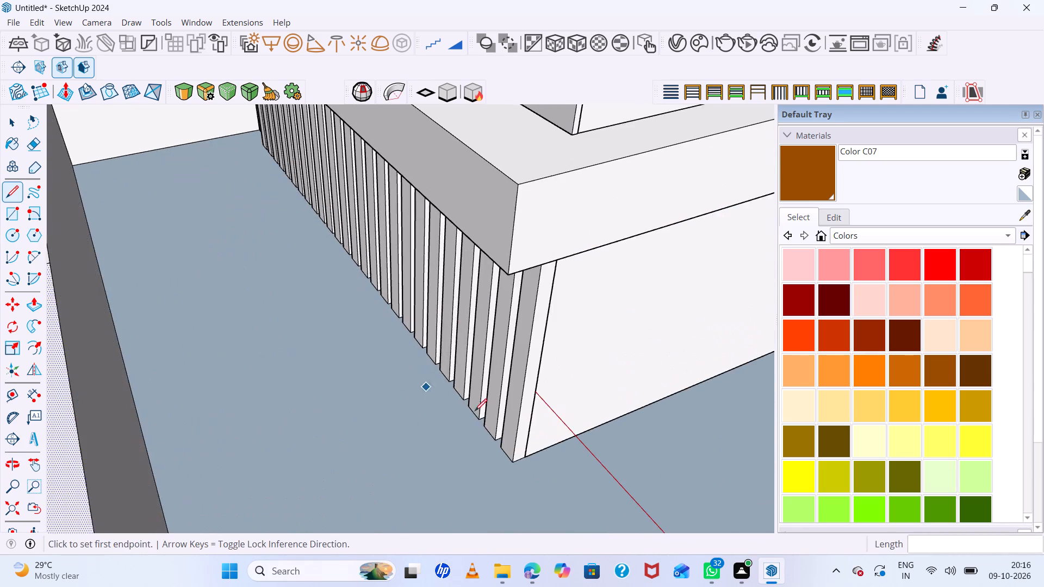
{"action": "scroll", "coordinate": [494, 415], "scroll_direction": "down", "scroll_amount": 7}
{"action": "middle_click_drag", "start_coordinate": [536, 427], "coordinate": [414, 340]}
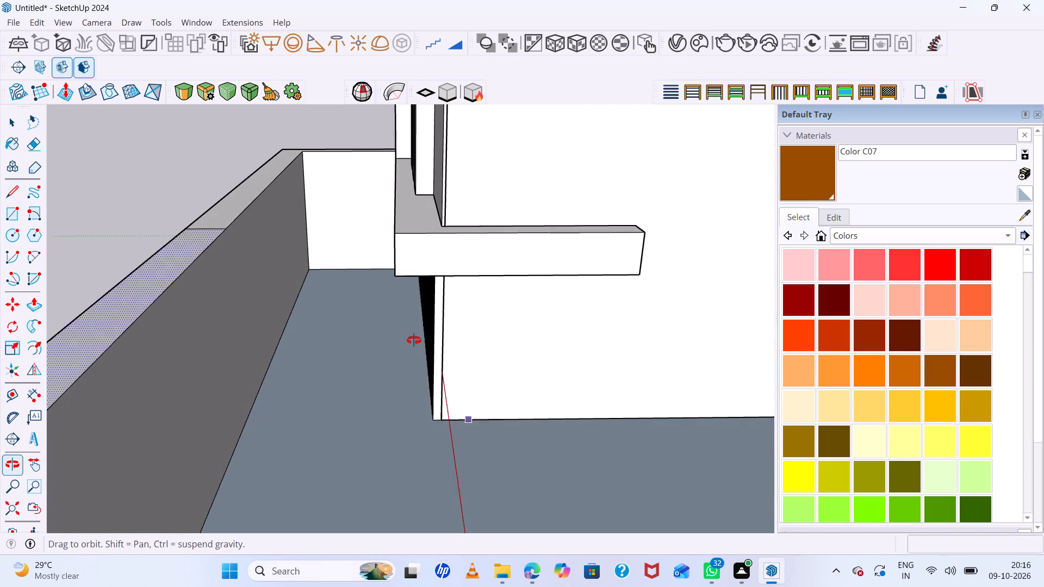
{"action": "middle_click_drag", "start_coordinate": [414, 340], "coordinate": [414, 340]}
{"action": "left_click", "coordinate": [227, 232]}
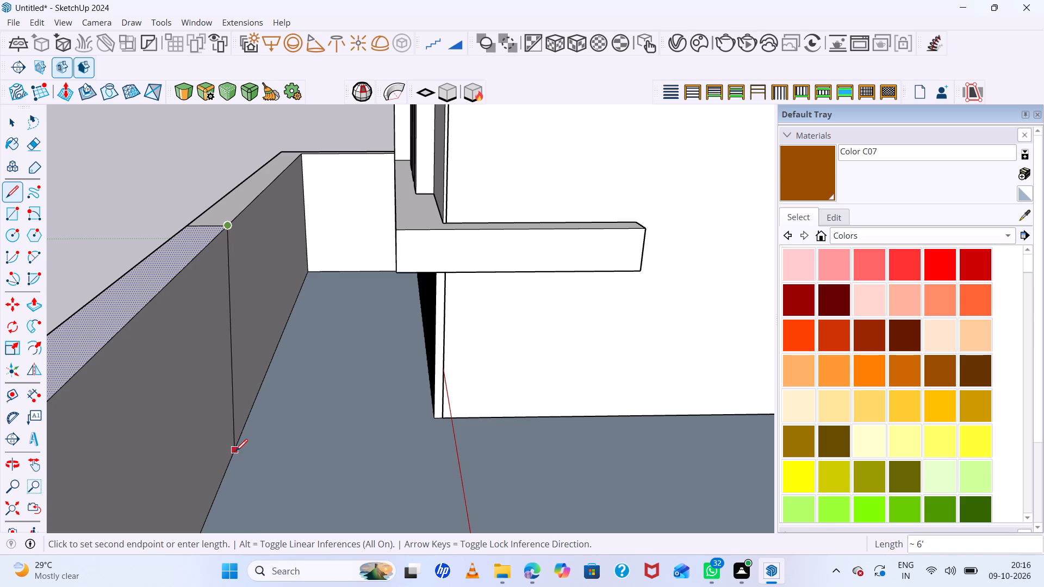
{"action": "middle_click_drag", "start_coordinate": [228, 449], "coordinate": [216, 447]}
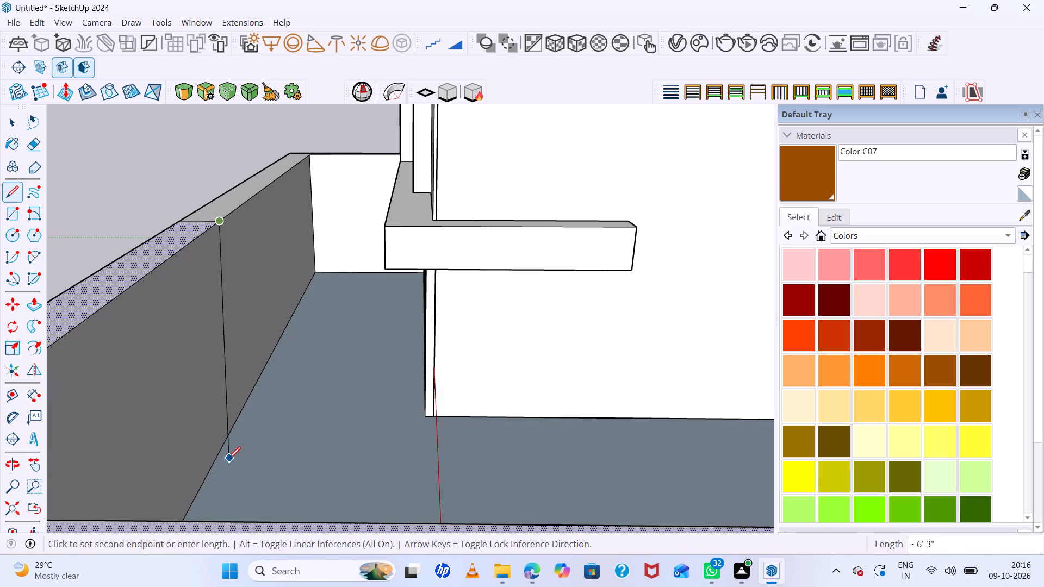
{"action": "left_click", "coordinate": [237, 417]}
Draw a line about 1' 1" across the front boundary wall's underside, starting at the foot of the outer vertical line.
{"action": "scroll", "coordinate": [235, 389], "scroll_direction": "down", "scroll_amount": 8}
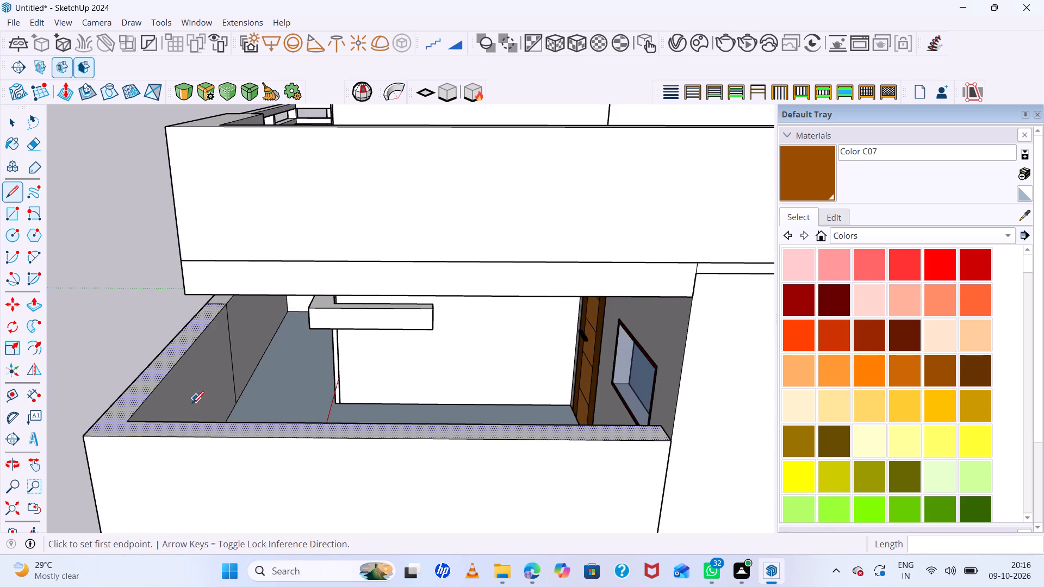
{"action": "middle_click_drag", "start_coordinate": [212, 411], "coordinate": [496, 405]}
{"action": "scroll", "coordinate": [422, 315], "scroll_direction": "down", "scroll_amount": 13}
{"action": "middle_click_drag", "start_coordinate": [469, 427], "coordinate": [520, 124]}
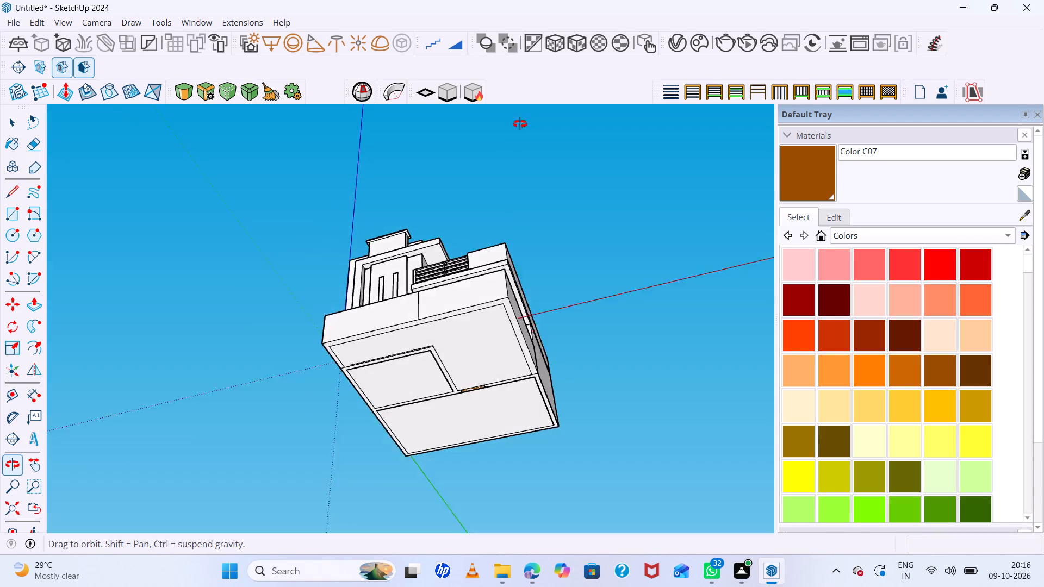
{"action": "middle_click_drag", "start_coordinate": [520, 124], "coordinate": [520, 101]}
{"action": "scroll", "coordinate": [463, 290], "scroll_direction": "up", "scroll_amount": 18}
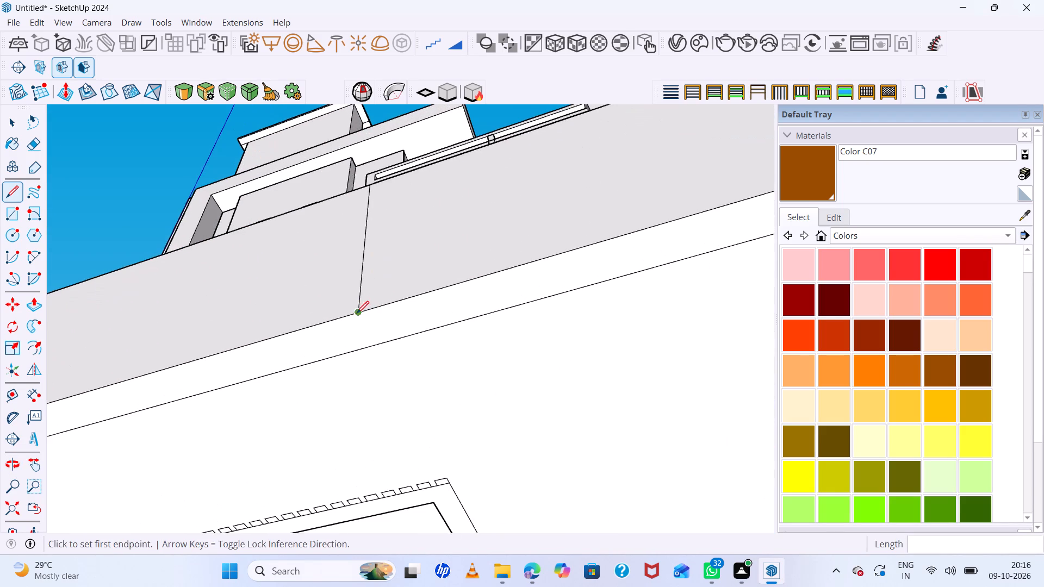
{"action": "left_click", "coordinate": [357, 313]}
{"action": "left_click", "coordinate": [372, 348]}
Draw a line about 1' 1" across the front boundary wall's top from its inner corner with the entrance-side wall to the outer edge.
{"action": "scroll", "coordinate": [337, 293], "scroll_direction": "down", "scroll_amount": 12}
{"action": "middle_click_drag", "start_coordinate": [388, 300], "coordinate": [464, 555]}
{"action": "scroll", "coordinate": [495, 371], "scroll_direction": "down", "scroll_amount": 7}
{"action": "middle_click_drag", "start_coordinate": [496, 377], "coordinate": [513, 529]}
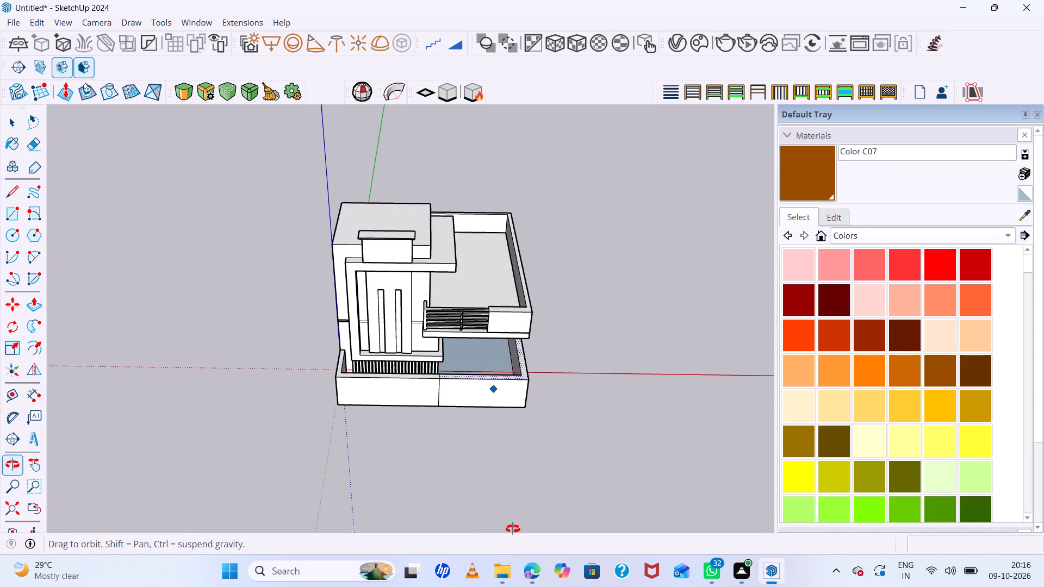
{"action": "middle_click_drag", "start_coordinate": [513, 529], "coordinate": [513, 530]}
{"action": "scroll", "coordinate": [515, 407], "scroll_direction": "up", "scroll_amount": 19}
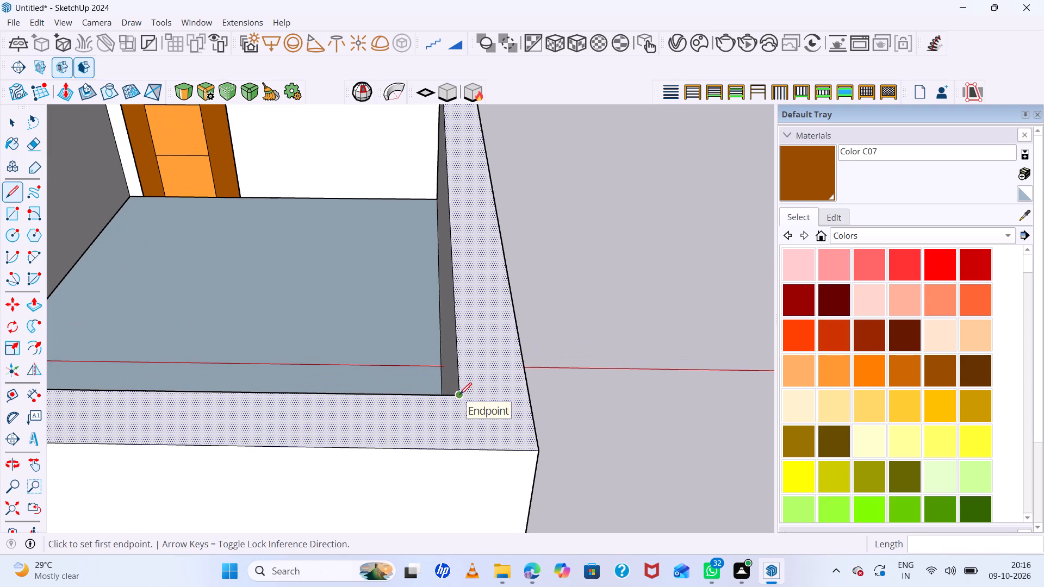
{"action": "left_click", "coordinate": [459, 395]}
{"action": "double_click", "coordinate": [462, 450]}
Draw a full-height vertical line on the front boundary wall's outer face, meeting the top line near the entrance-side corner.
{"action": "middle_click_drag", "start_coordinate": [461, 444], "coordinate": [462, 432]}
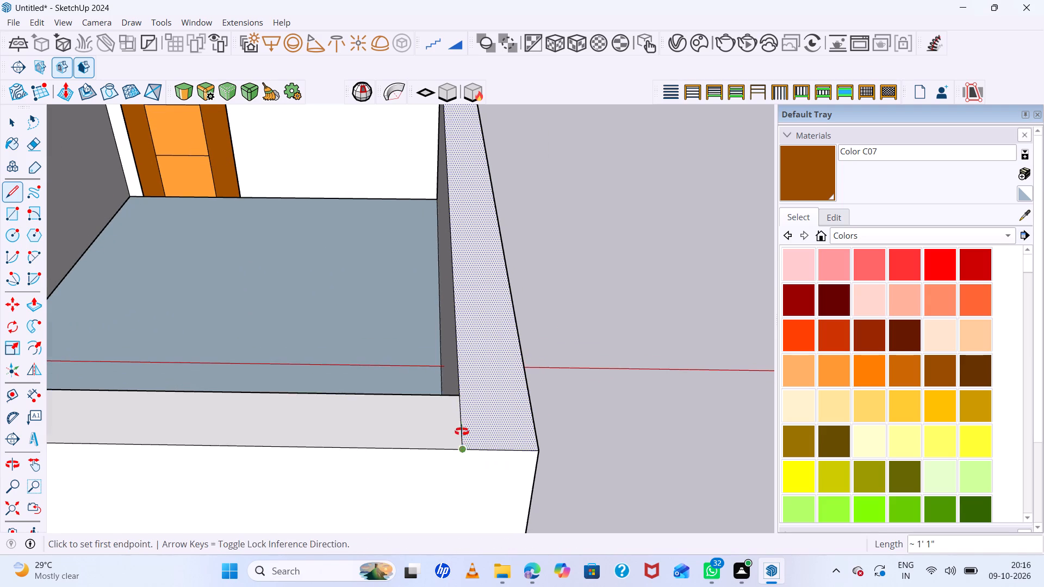
{"action": "middle_click_drag", "start_coordinate": [462, 432], "coordinate": [467, 193]}
{"action": "scroll", "coordinate": [469, 219], "scroll_direction": "down", "scroll_amount": 7}
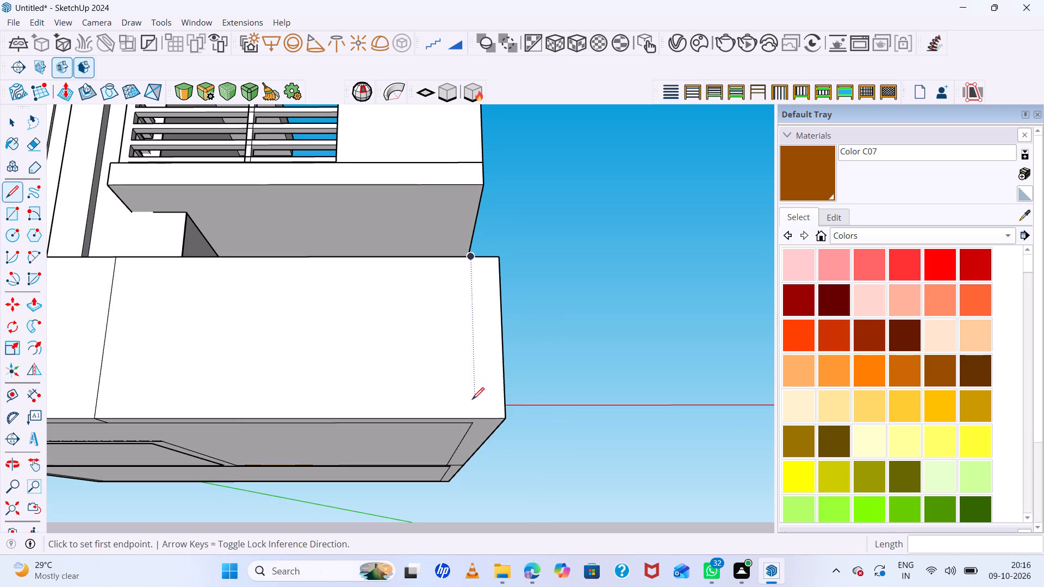
{"action": "left_click", "coordinate": [474, 418]}
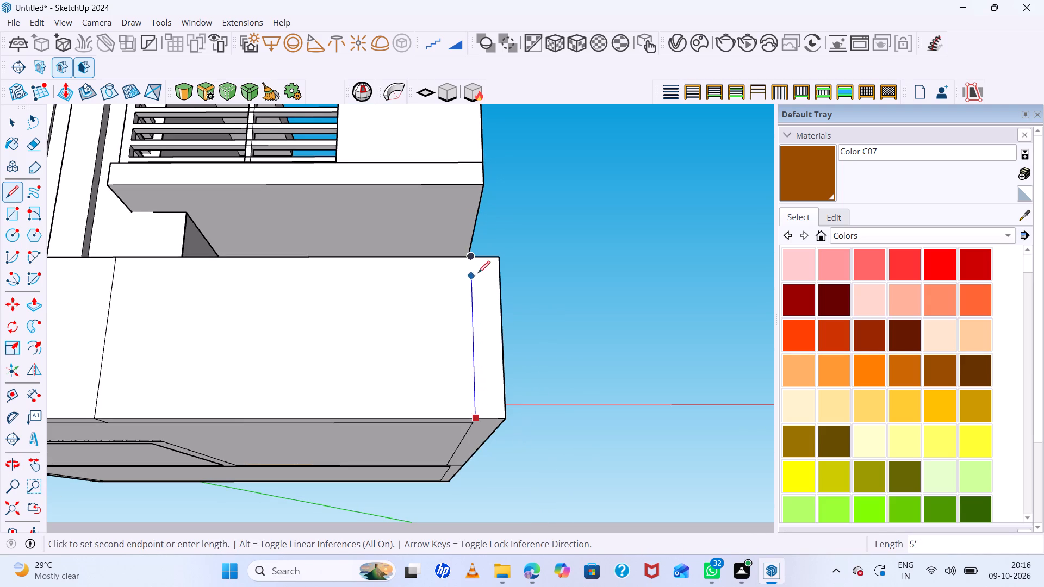
{"action": "left_click", "coordinate": [476, 258]}
Draw a line across the front boundary wall's underside from that vertical line's foot to the inner corner of the base outline.
{"action": "middle_click_drag", "start_coordinate": [494, 320], "coordinate": [474, 132]}
{"action": "middle_click", "coordinate": [474, 132]}
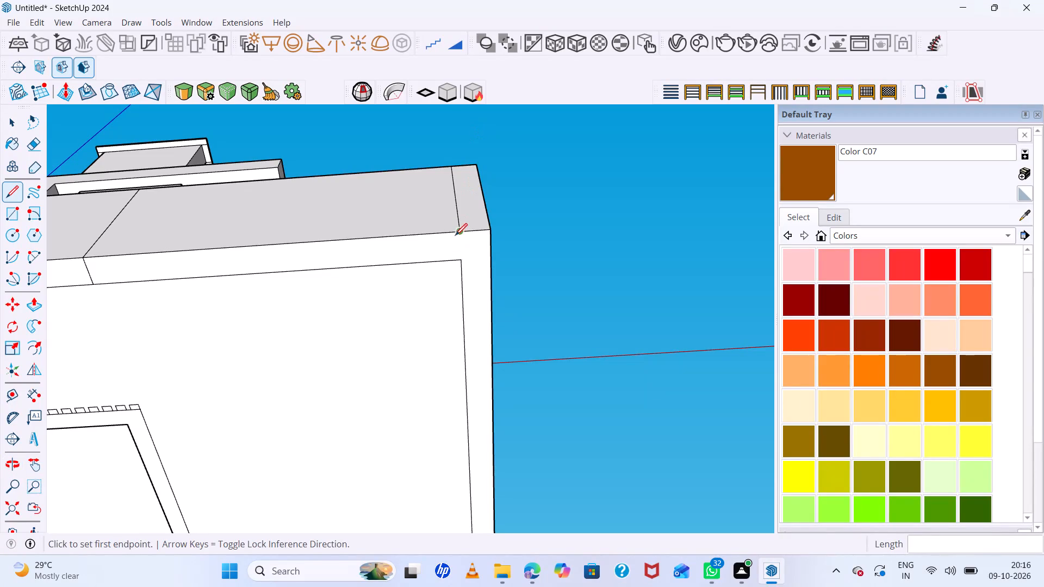
{"action": "double_click", "coordinate": [458, 233]}
{"action": "left_click", "coordinate": [461, 266]}
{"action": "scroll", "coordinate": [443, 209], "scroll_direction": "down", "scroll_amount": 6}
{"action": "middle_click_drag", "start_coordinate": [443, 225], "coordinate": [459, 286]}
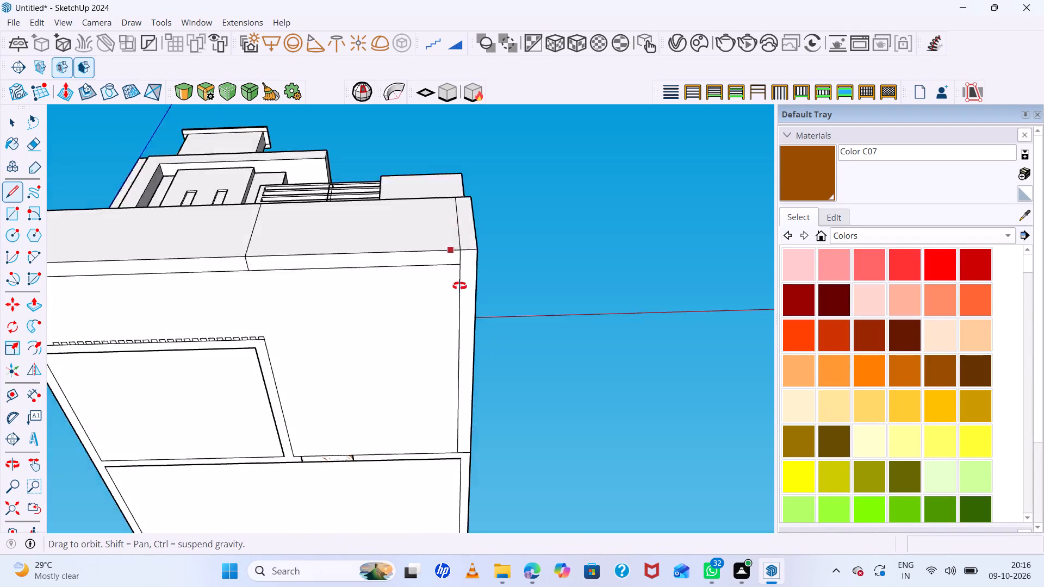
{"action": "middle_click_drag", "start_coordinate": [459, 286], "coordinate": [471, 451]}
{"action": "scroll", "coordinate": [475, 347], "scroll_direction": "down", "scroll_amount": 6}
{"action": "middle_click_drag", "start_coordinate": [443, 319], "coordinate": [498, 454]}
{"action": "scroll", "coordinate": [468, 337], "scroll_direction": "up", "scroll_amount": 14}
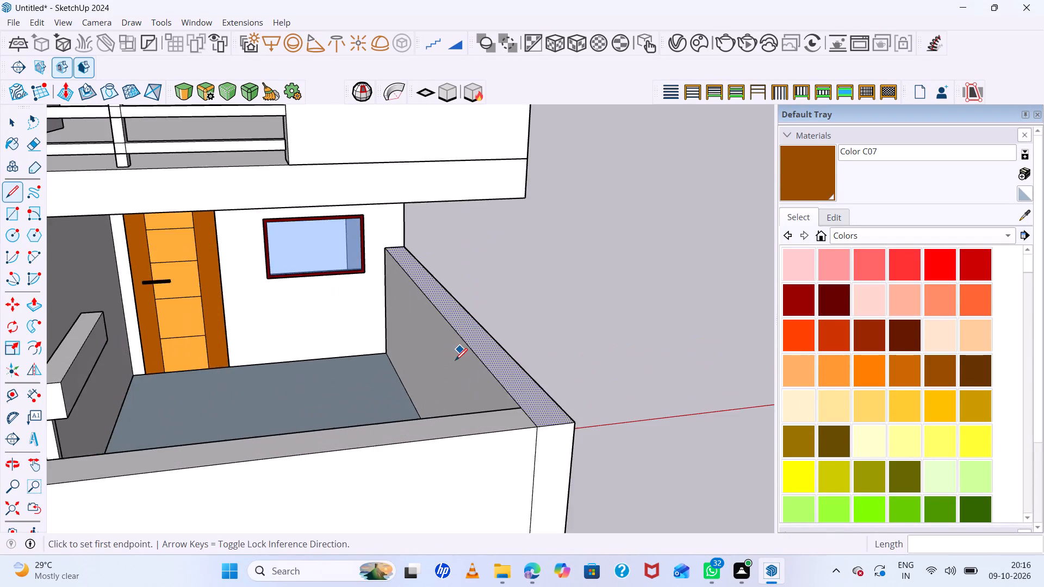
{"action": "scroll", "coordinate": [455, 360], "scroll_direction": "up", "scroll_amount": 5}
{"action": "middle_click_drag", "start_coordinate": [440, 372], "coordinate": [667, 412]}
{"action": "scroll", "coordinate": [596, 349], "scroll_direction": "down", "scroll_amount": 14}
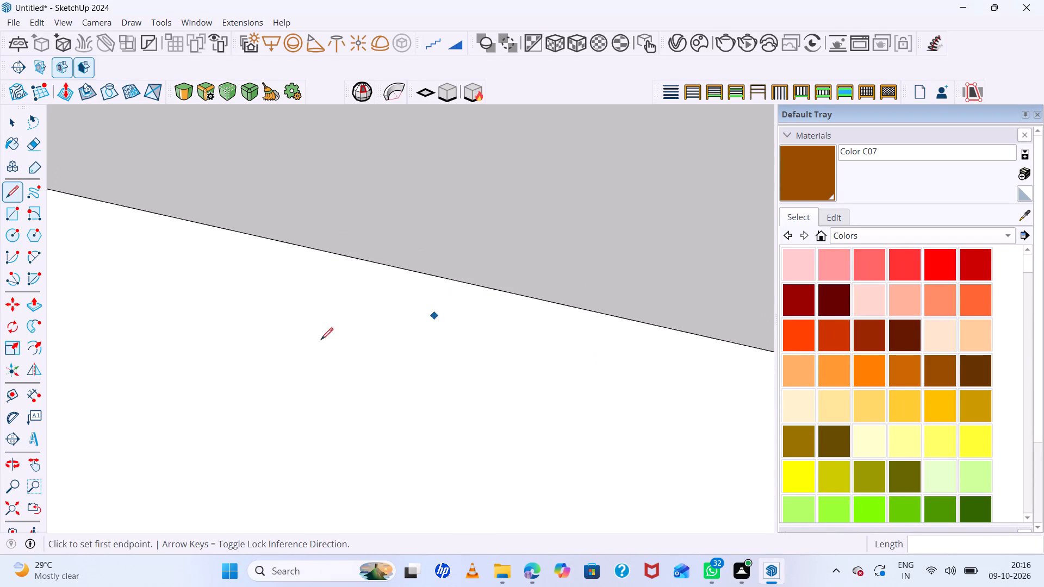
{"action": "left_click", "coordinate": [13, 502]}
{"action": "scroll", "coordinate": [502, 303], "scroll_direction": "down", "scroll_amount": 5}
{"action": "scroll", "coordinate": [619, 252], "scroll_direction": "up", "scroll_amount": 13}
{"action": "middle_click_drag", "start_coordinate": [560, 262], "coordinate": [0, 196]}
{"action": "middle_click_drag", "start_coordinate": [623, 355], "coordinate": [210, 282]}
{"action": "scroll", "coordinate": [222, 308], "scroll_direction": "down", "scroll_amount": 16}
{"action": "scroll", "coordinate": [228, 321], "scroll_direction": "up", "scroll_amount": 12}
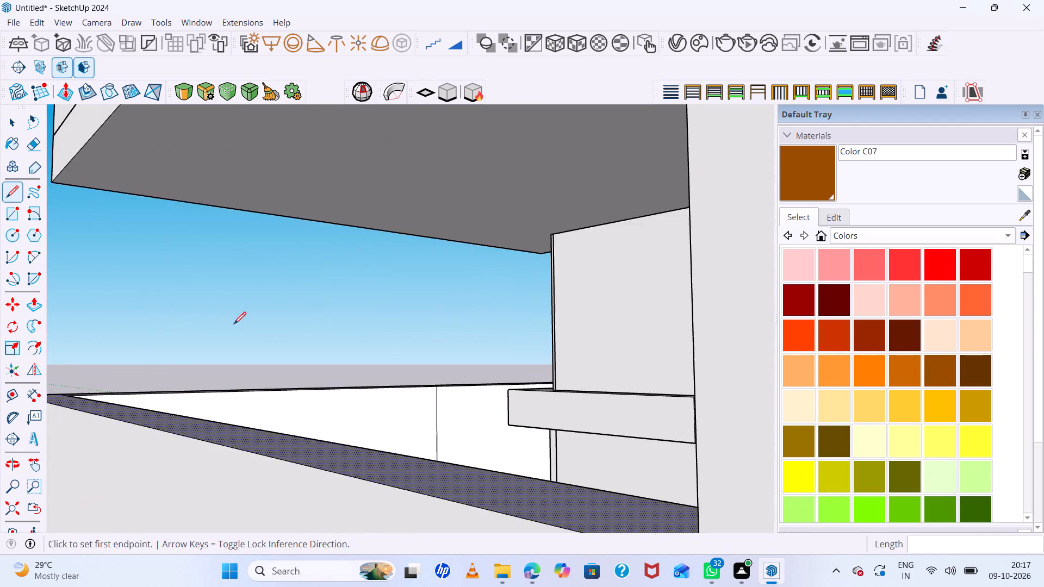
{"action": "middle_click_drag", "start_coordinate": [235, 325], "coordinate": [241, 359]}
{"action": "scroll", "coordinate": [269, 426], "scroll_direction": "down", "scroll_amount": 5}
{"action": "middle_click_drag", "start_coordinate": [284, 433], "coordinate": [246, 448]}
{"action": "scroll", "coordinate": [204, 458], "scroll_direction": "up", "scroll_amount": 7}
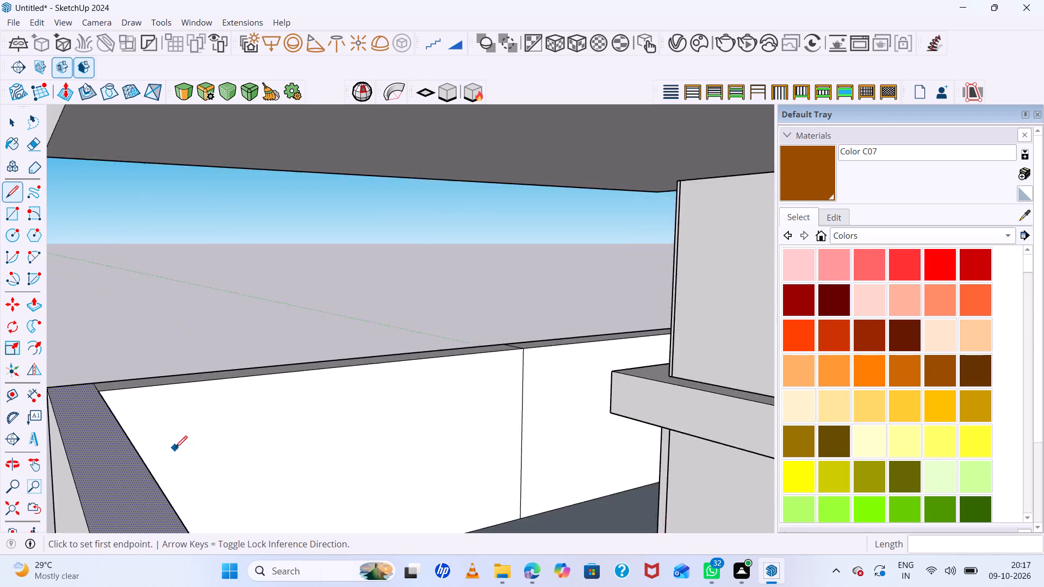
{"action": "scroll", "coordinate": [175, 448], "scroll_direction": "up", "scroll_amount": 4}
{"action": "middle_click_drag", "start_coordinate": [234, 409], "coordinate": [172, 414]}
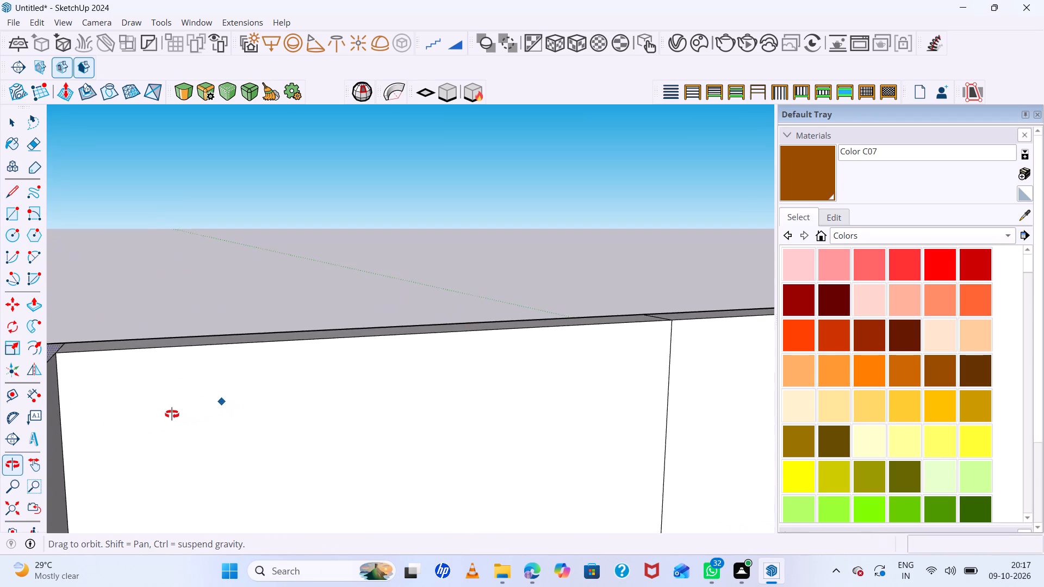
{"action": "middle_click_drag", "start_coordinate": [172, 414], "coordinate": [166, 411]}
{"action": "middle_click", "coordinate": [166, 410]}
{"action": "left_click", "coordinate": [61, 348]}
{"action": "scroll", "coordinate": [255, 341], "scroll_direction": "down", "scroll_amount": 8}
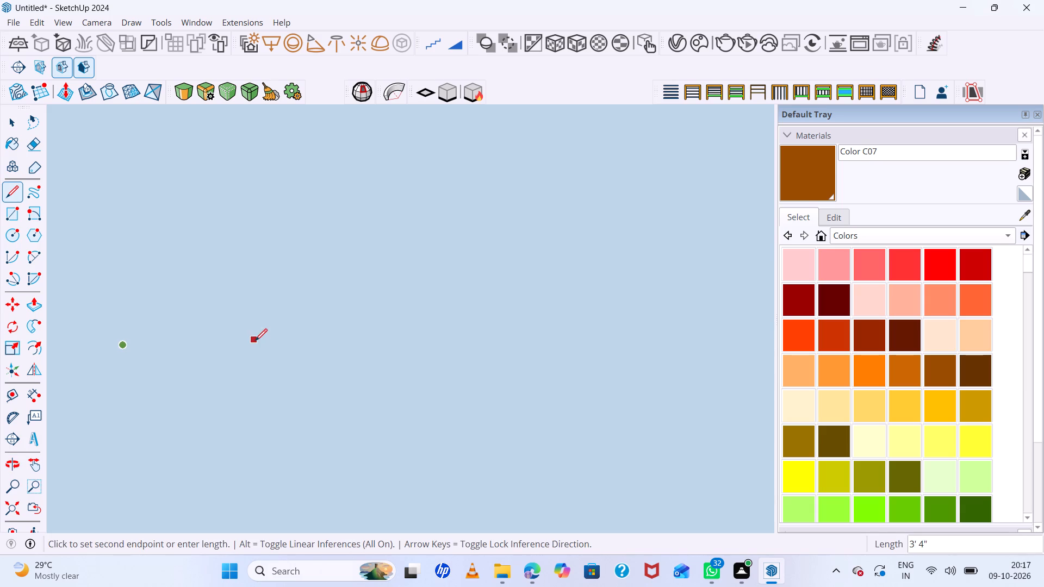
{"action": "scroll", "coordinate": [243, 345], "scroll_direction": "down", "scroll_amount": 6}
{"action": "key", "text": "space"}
Push the marked section of the front boundary wall inward through its full thickness, about 1' 1", to open a gateway.
{"action": "scroll", "coordinate": [344, 326], "scroll_direction": "down", "scroll_amount": 13}
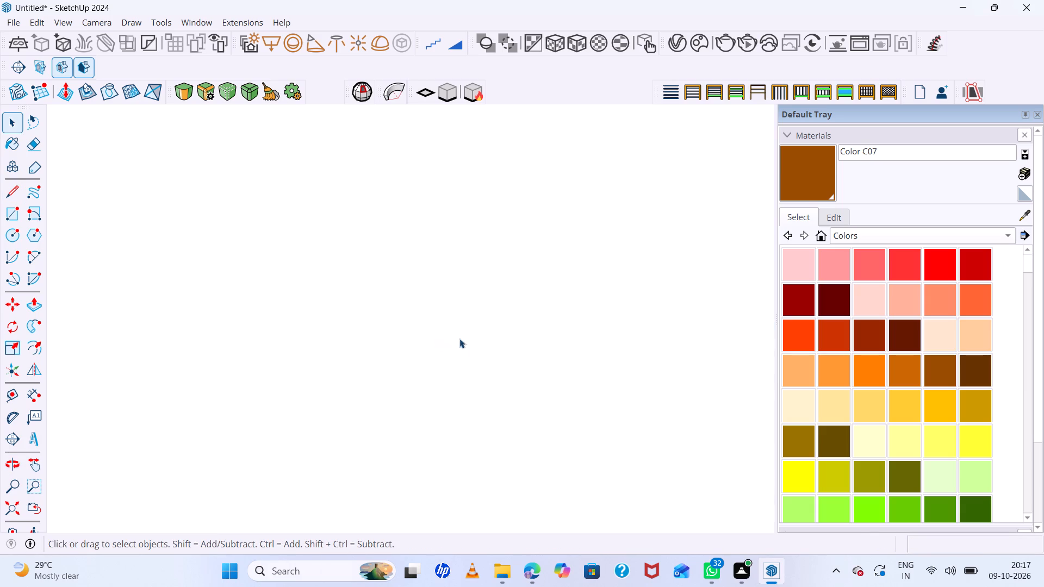
{"action": "scroll", "coordinate": [459, 339], "scroll_direction": "down", "scroll_amount": 6}
{"action": "left_click", "coordinate": [15, 509]}
{"action": "scroll", "coordinate": [548, 332], "scroll_direction": "down", "scroll_amount": 3}
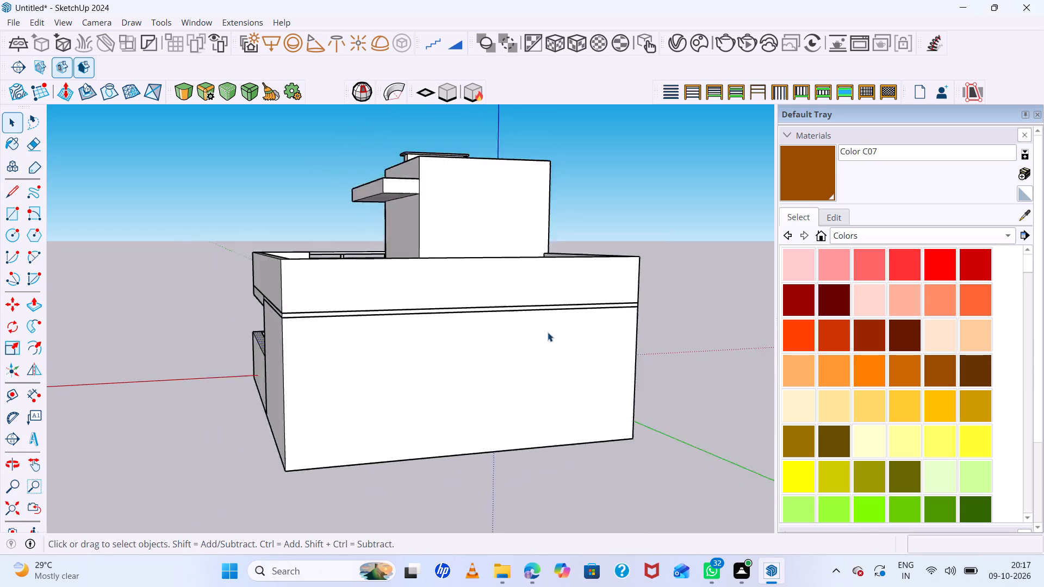
{"action": "scroll", "coordinate": [548, 332], "scroll_direction": "down", "scroll_amount": 4}
{"action": "middle_click_drag", "start_coordinate": [364, 321], "coordinate": [696, 321]}
{"action": "middle_click_drag", "start_coordinate": [428, 350], "coordinate": [705, 357]}
{"action": "middle_click_drag", "start_coordinate": [709, 357], "coordinate": [718, 357]}
{"action": "scroll", "coordinate": [483, 355], "scroll_direction": "up", "scroll_amount": 6}
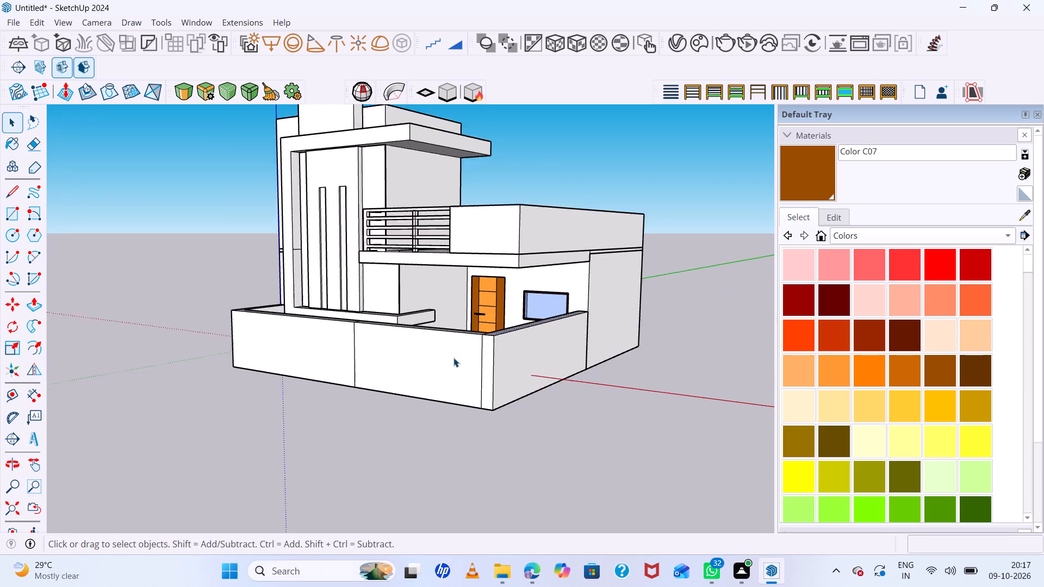
{"action": "scroll", "coordinate": [446, 360], "scroll_direction": "up", "scroll_amount": 4}
{"action": "middle_click_drag", "start_coordinate": [456, 388], "coordinate": [500, 472]}
{"action": "middle_click", "coordinate": [500, 472]}
{"action": "scroll", "coordinate": [453, 408], "scroll_direction": "up", "scroll_amount": 5}
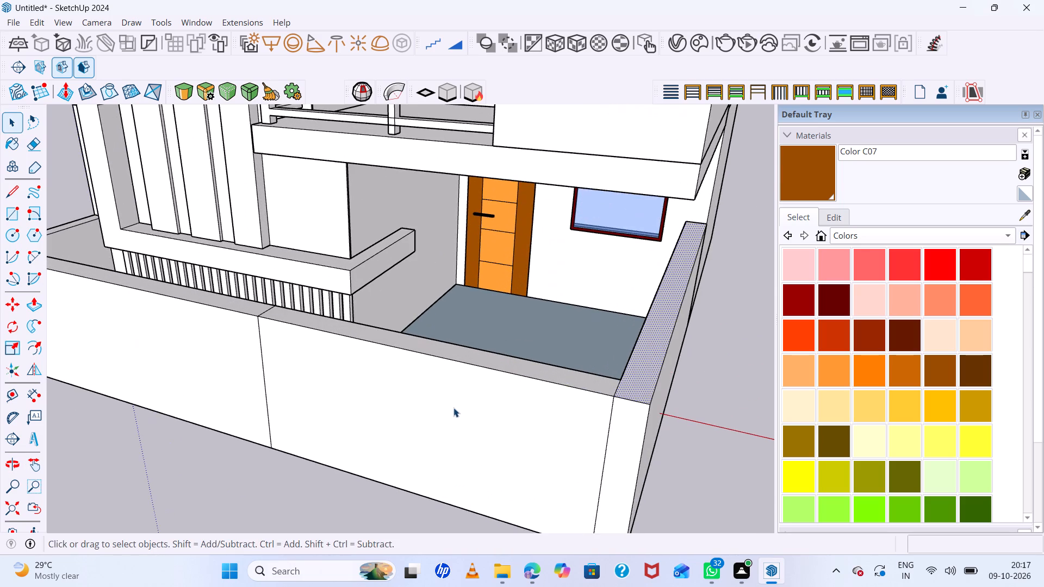
{"action": "left_click", "coordinate": [453, 408]}
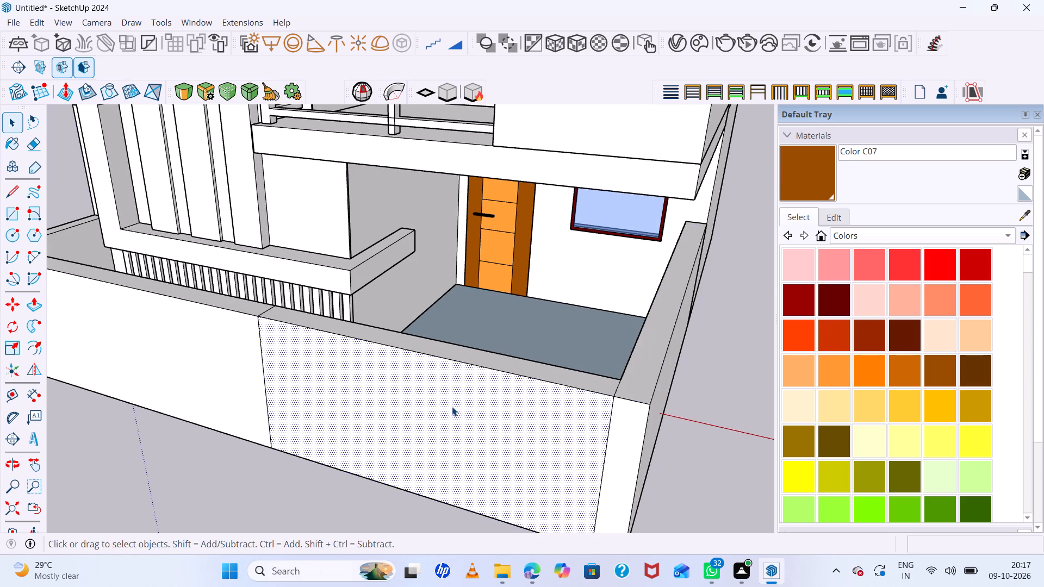
{"action": "key", "text": "p"}
{"action": "left_click", "coordinate": [452, 407]}
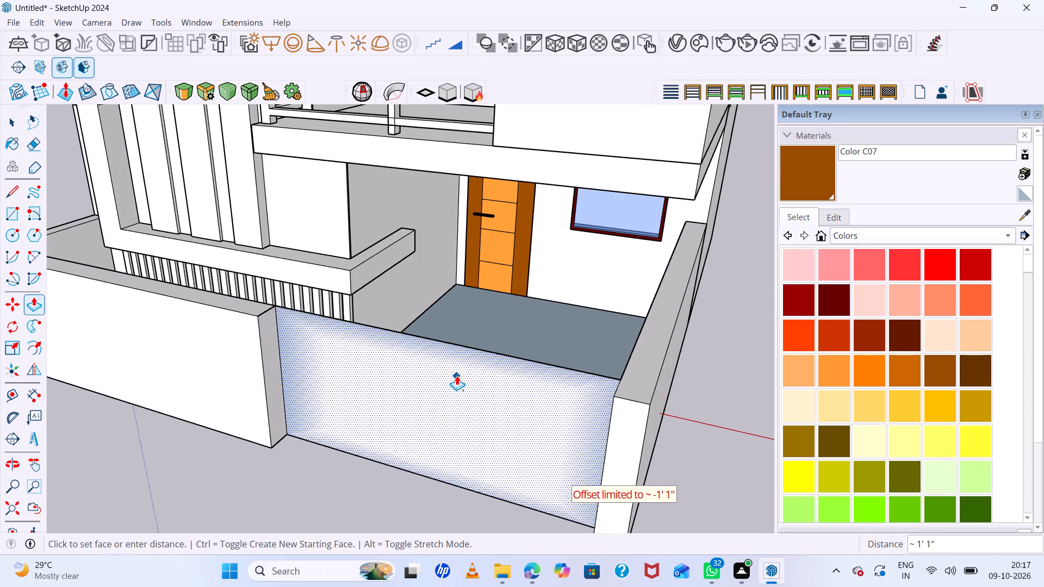
{"action": "left_click", "coordinate": [461, 360]}
Delete the leftover vertical line on the inner face of the entrance-side boundary wall beside the gateway.
{"action": "scroll", "coordinate": [458, 364], "scroll_direction": "down", "scroll_amount": 5}
{"action": "middle_click_drag", "start_coordinate": [501, 444], "coordinate": [585, 457]}
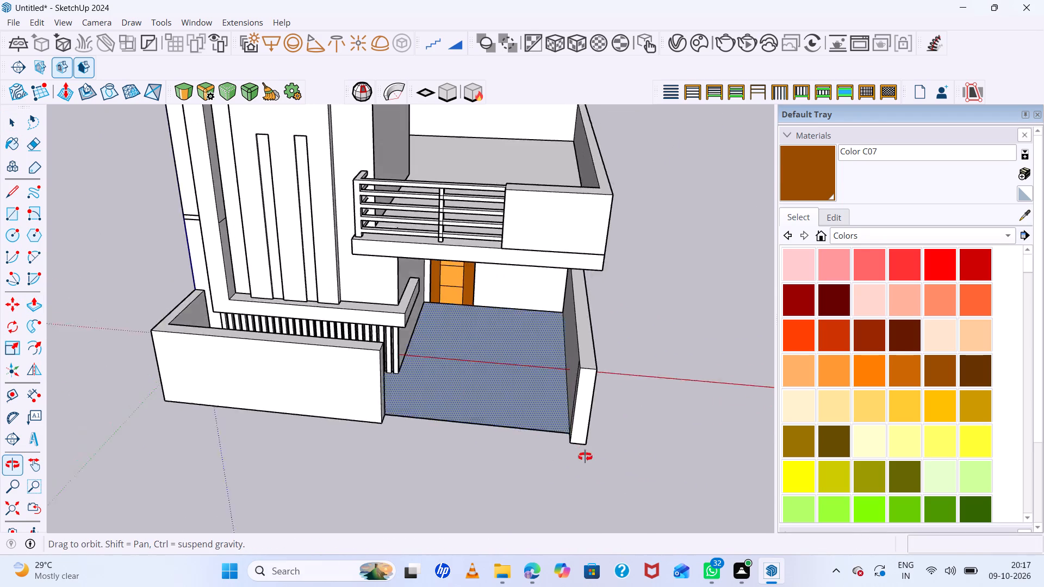
{"action": "middle_click_drag", "start_coordinate": [585, 457], "coordinate": [707, 376]}
{"action": "scroll", "coordinate": [632, 337], "scroll_direction": "up", "scroll_amount": 6}
{"action": "key", "text": "space"}
{"action": "left_click", "coordinate": [575, 334]}
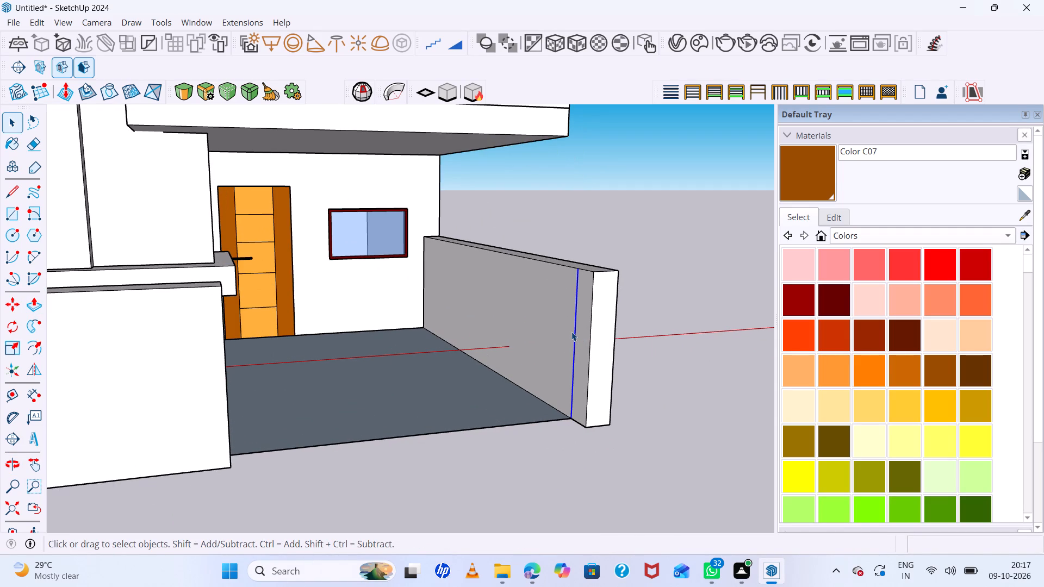
{"action": "key", "text": "Delete"}
Draw a rectangle about 3' 10" by 3' 3" on the outer face of the remaining front boundary wall.
{"action": "scroll", "coordinate": [571, 327], "scroll_direction": "down", "scroll_amount": 7}
{"action": "middle_click_drag", "start_coordinate": [605, 336], "coordinate": [478, 287]}
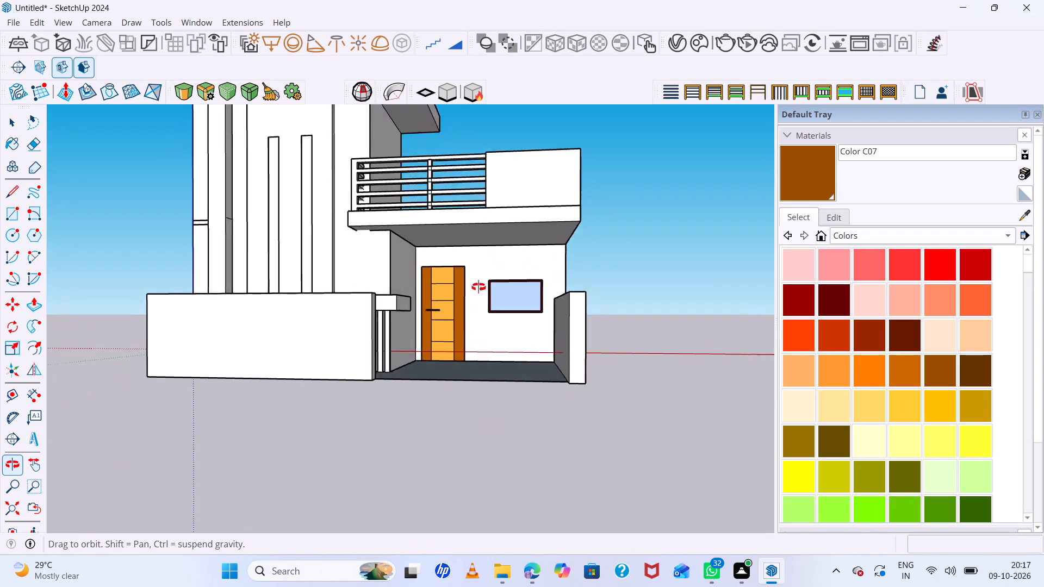
{"action": "middle_click_drag", "start_coordinate": [478, 287], "coordinate": [455, 370]}
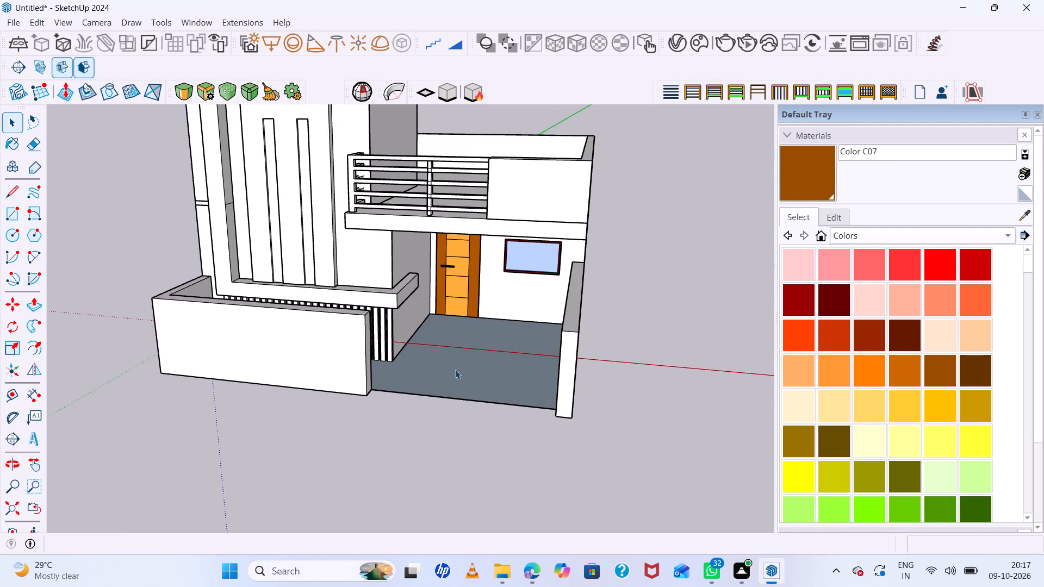
{"action": "scroll", "coordinate": [318, 358], "scroll_direction": "up", "scroll_amount": 5}
{"action": "middle_click_drag", "start_coordinate": [324, 357], "coordinate": [377, 307]}
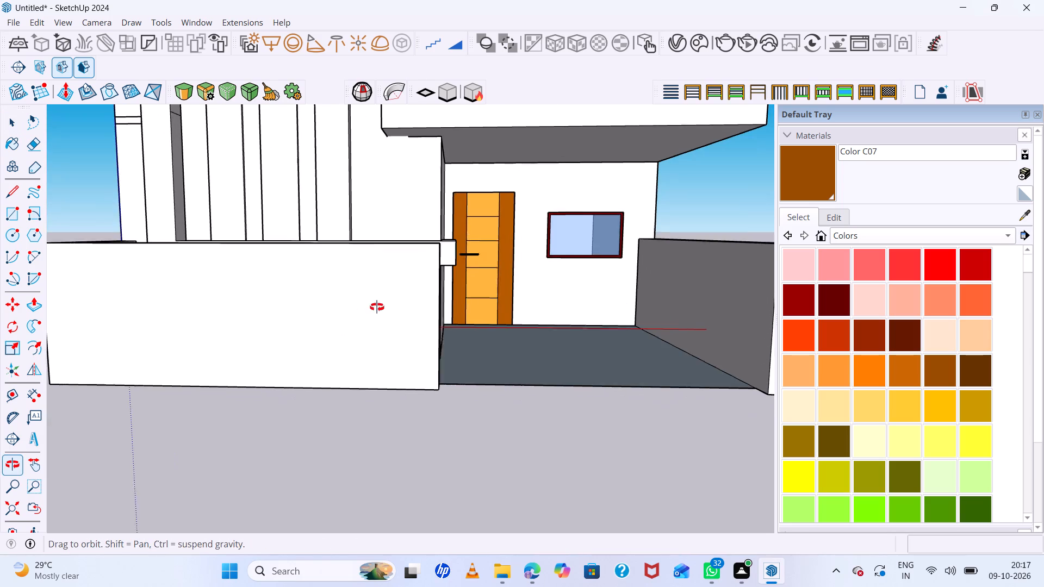
{"action": "middle_click_drag", "start_coordinate": [377, 307], "coordinate": [377, 306]}
{"action": "key", "text": "r"}
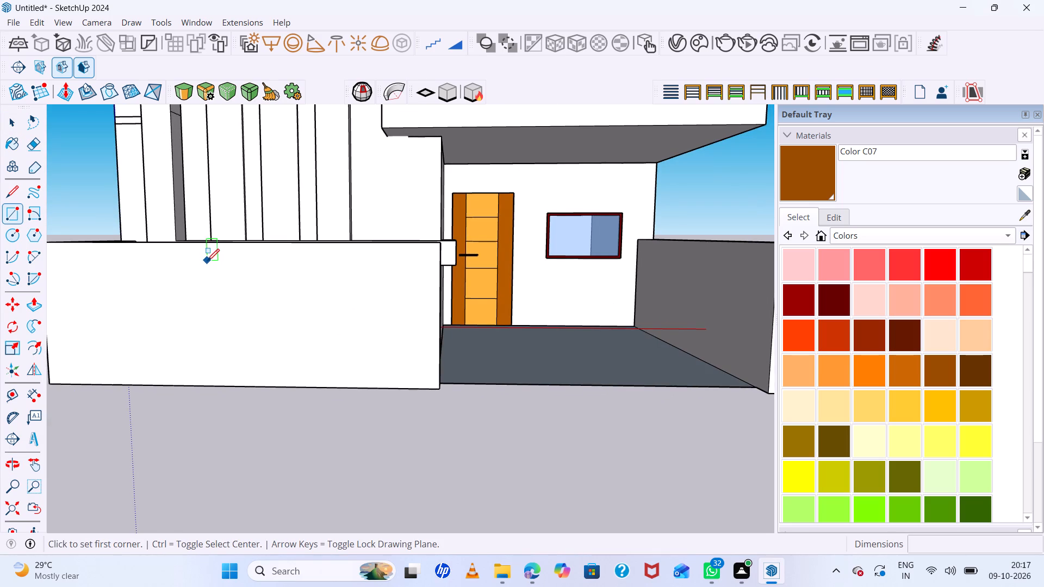
{"action": "left_click", "coordinate": [207, 261]}
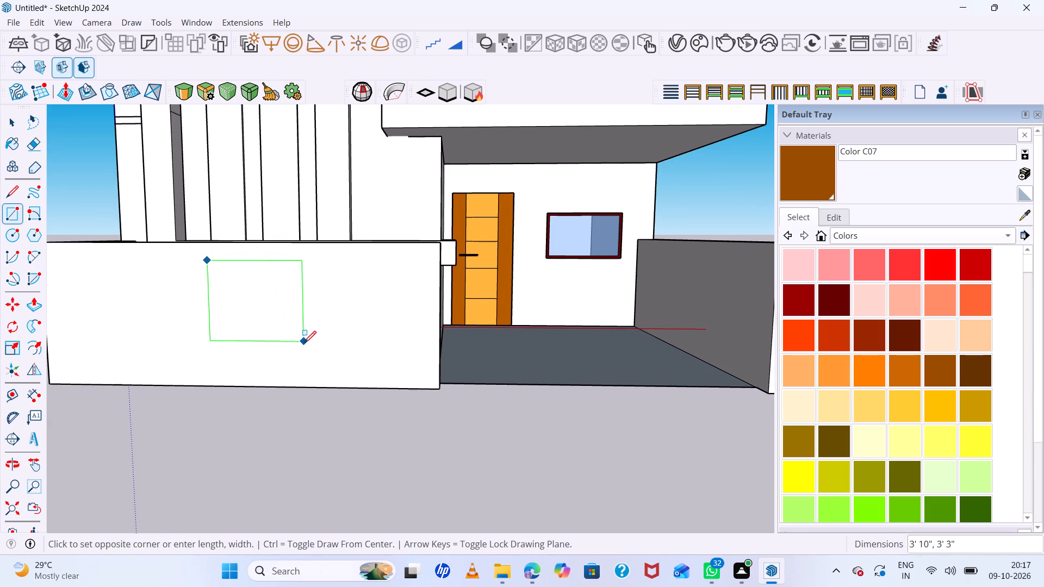
{"action": "left_click", "coordinate": [304, 343]}
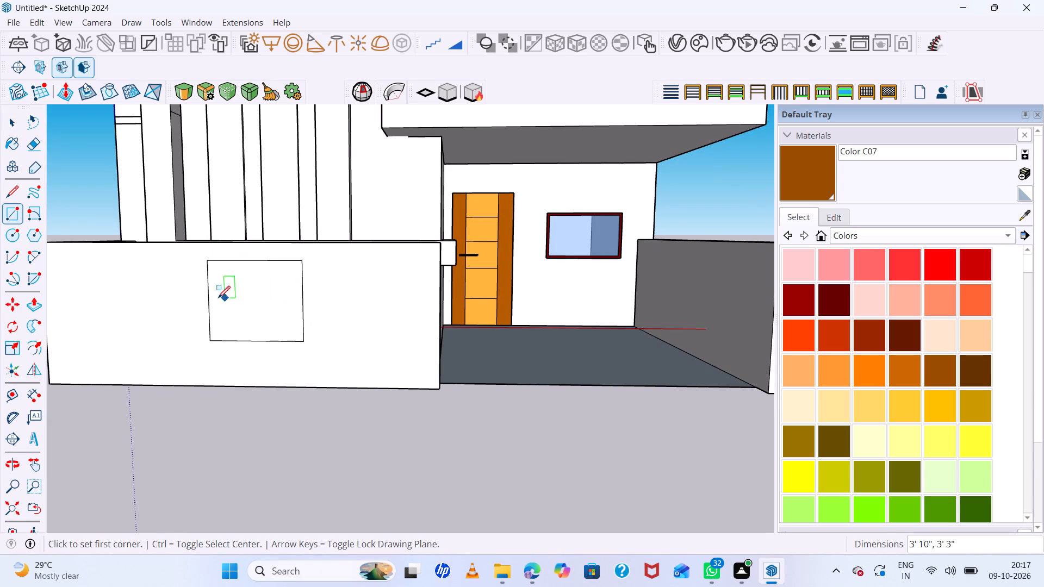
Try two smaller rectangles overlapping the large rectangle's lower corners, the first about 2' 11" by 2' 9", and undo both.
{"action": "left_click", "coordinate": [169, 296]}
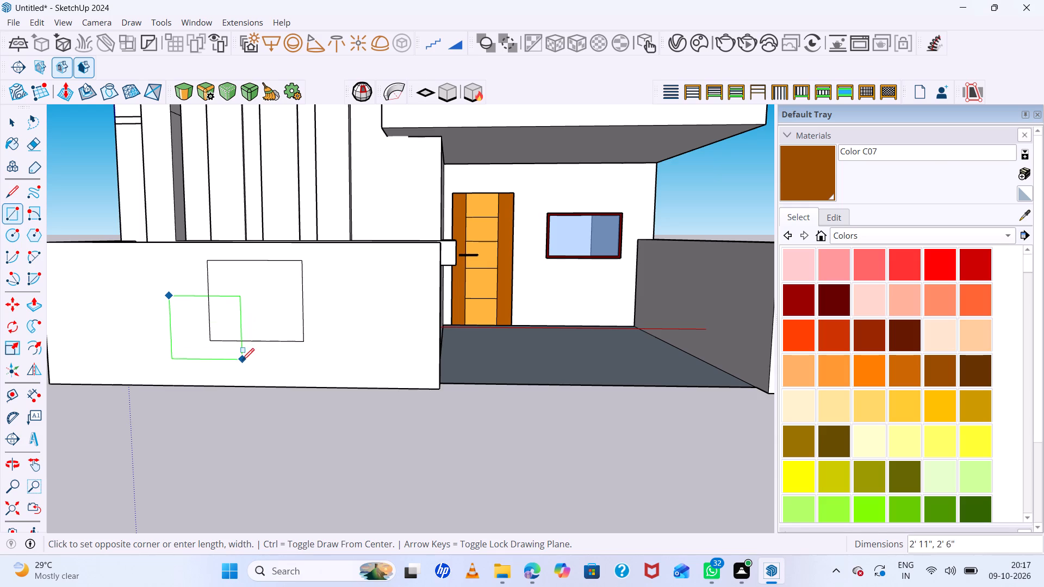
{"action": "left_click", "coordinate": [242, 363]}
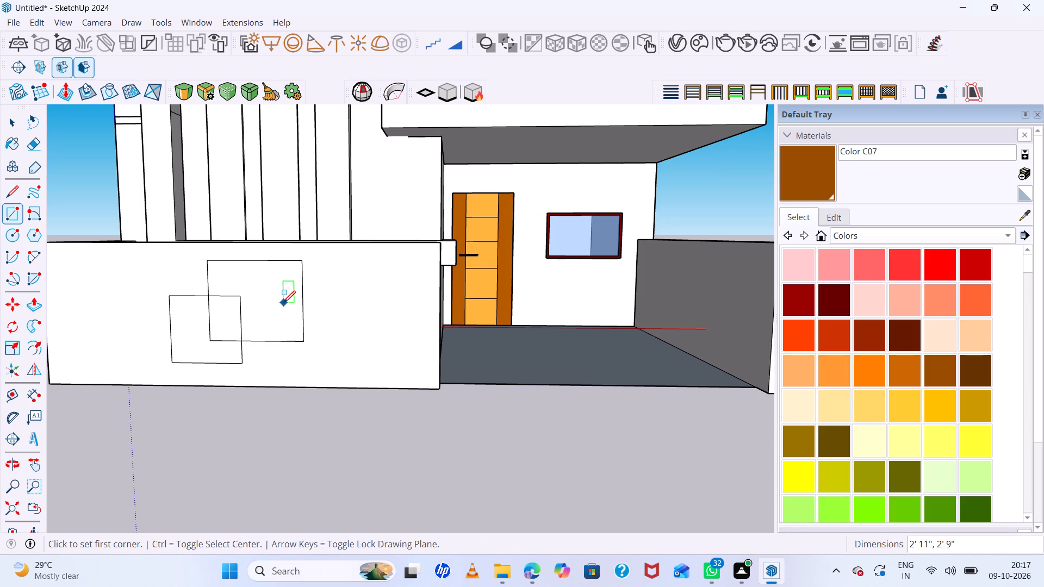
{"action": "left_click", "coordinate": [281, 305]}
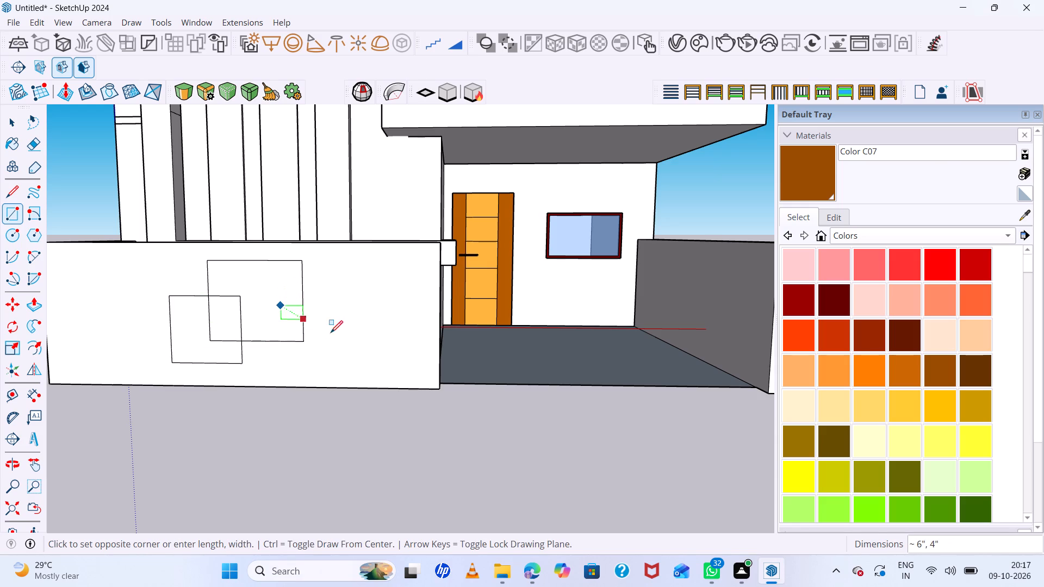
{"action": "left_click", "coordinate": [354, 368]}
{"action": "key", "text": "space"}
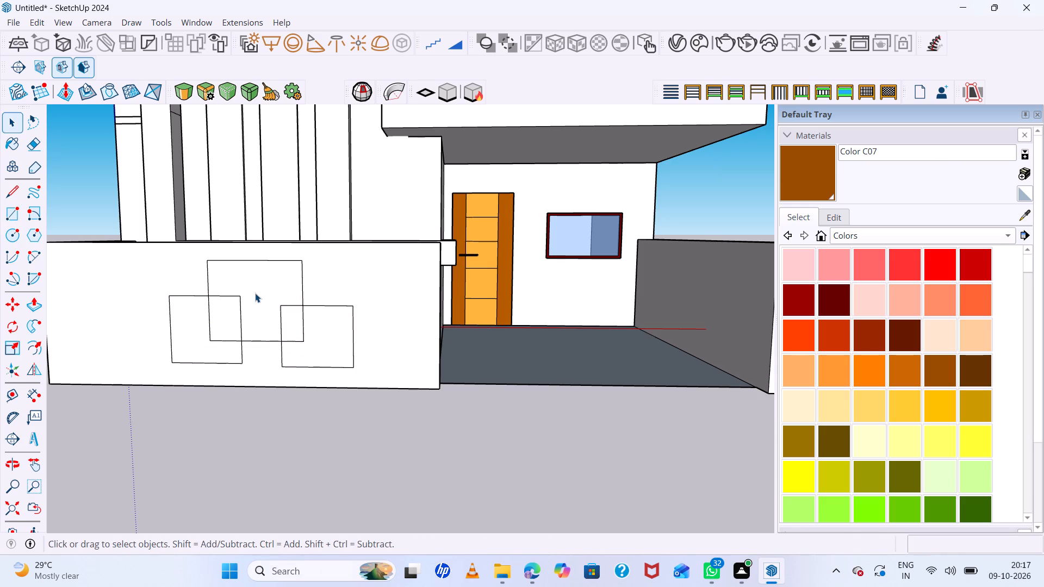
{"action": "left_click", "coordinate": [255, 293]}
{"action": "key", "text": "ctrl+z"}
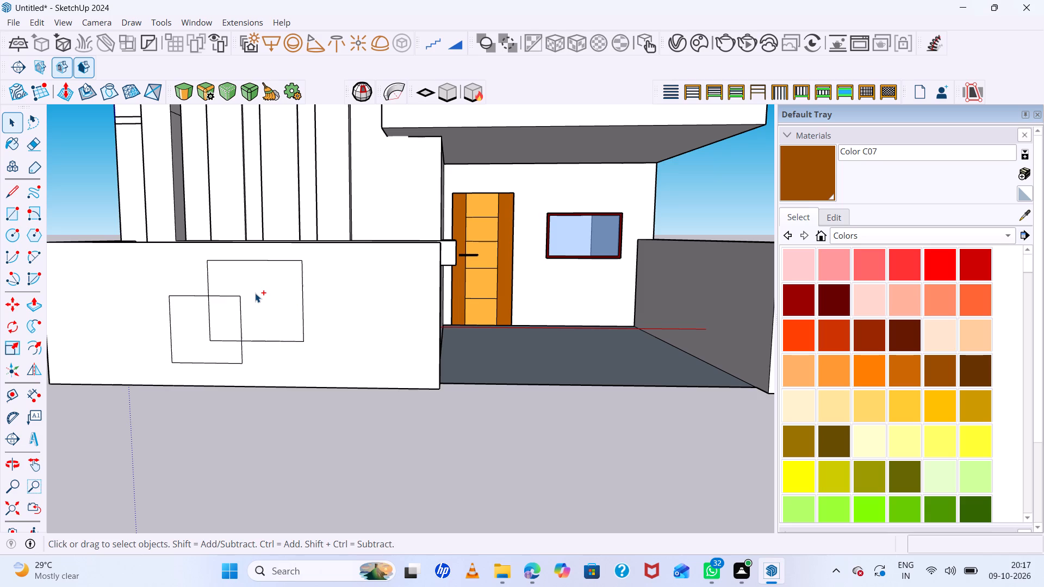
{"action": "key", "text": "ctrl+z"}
Offset the rectangle's outline on the front boundary wall inward by about 2" to form a narrow frame.
{"action": "left_click", "coordinate": [255, 293]}
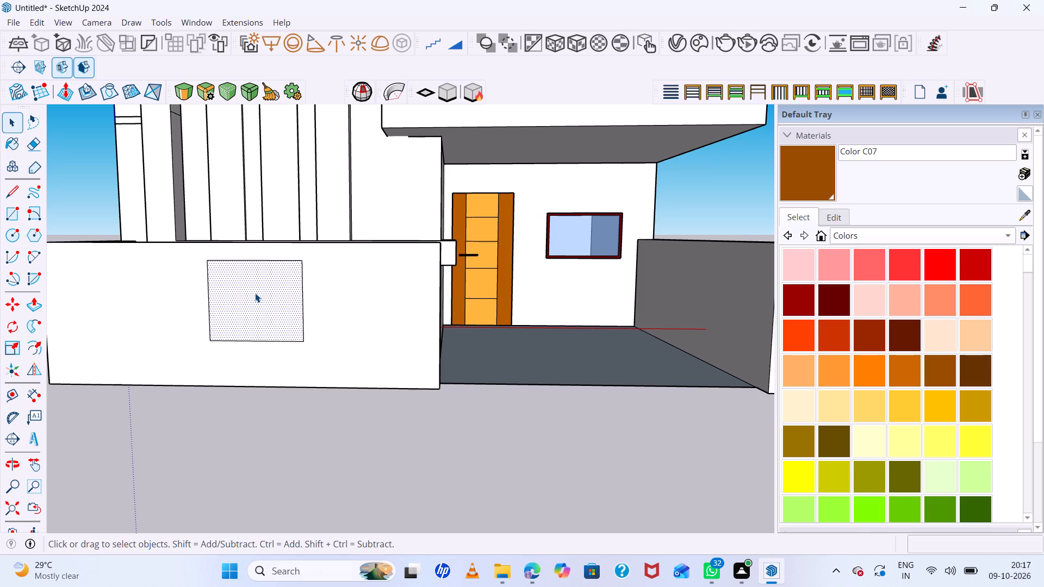
{"action": "key", "text": "f"}
{"action": "left_click", "coordinate": [220, 289]}
{"action": "scroll", "coordinate": [222, 290], "scroll_direction": "up", "scroll_amount": 5}
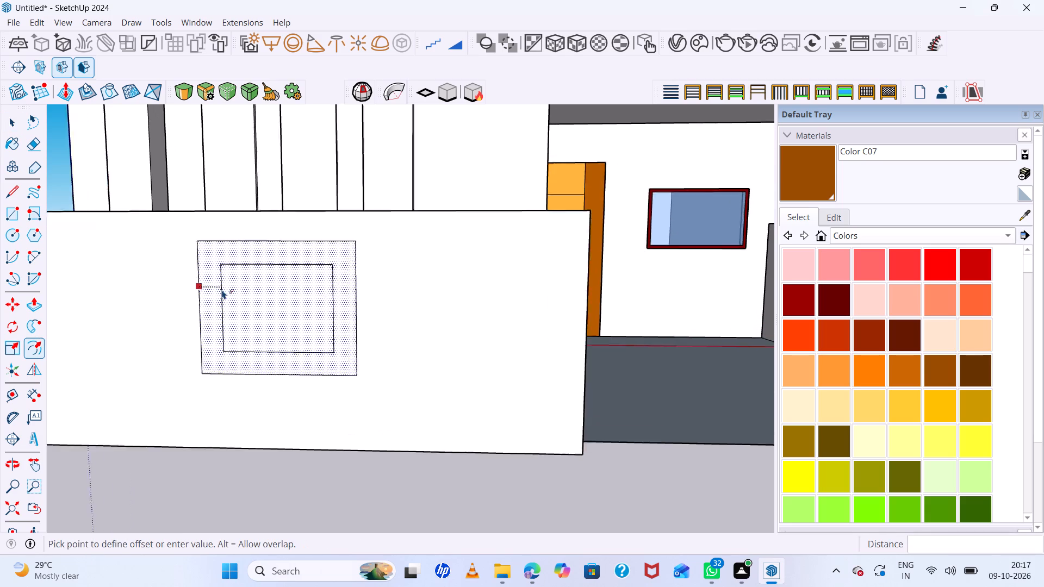
{"action": "left_click", "coordinate": [207, 313]}
{"action": "key", "text": "space"}
Draw a second rectangle about 3' 3" by 2' 7" overlapping the framed rectangle's lower corner farther from the gateway.
{"action": "scroll", "coordinate": [278, 309], "scroll_direction": "down", "scroll_amount": 3}
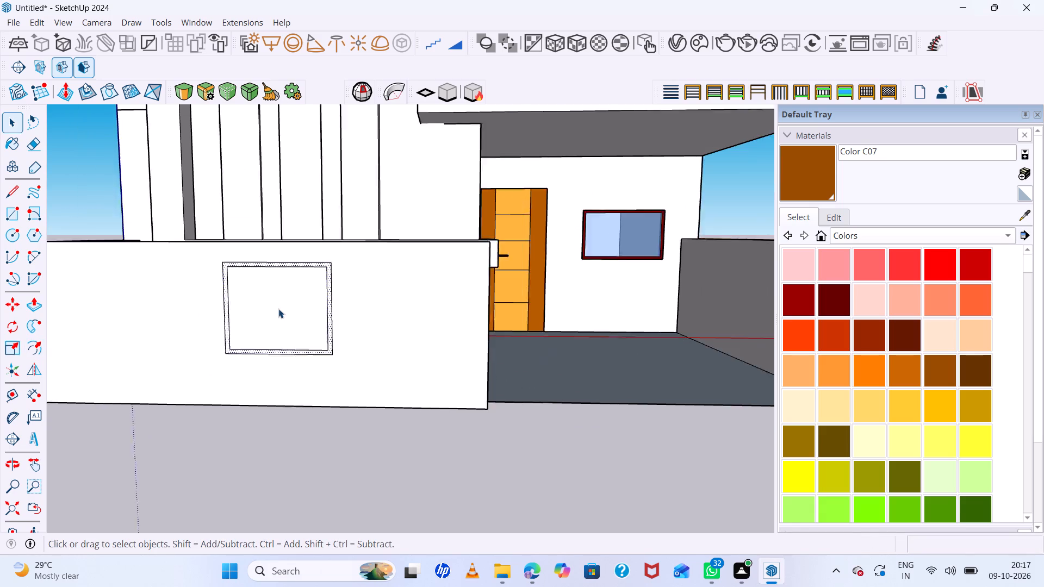
{"action": "scroll", "coordinate": [278, 309], "scroll_direction": "down", "scroll_amount": 3}
{"action": "key", "text": "r"}
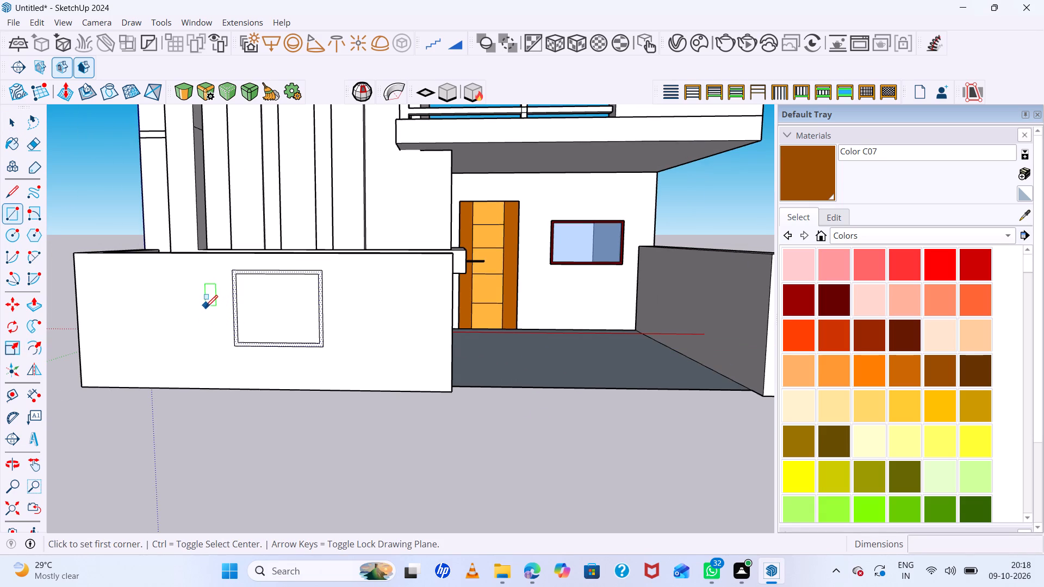
{"action": "left_click", "coordinate": [204, 310]}
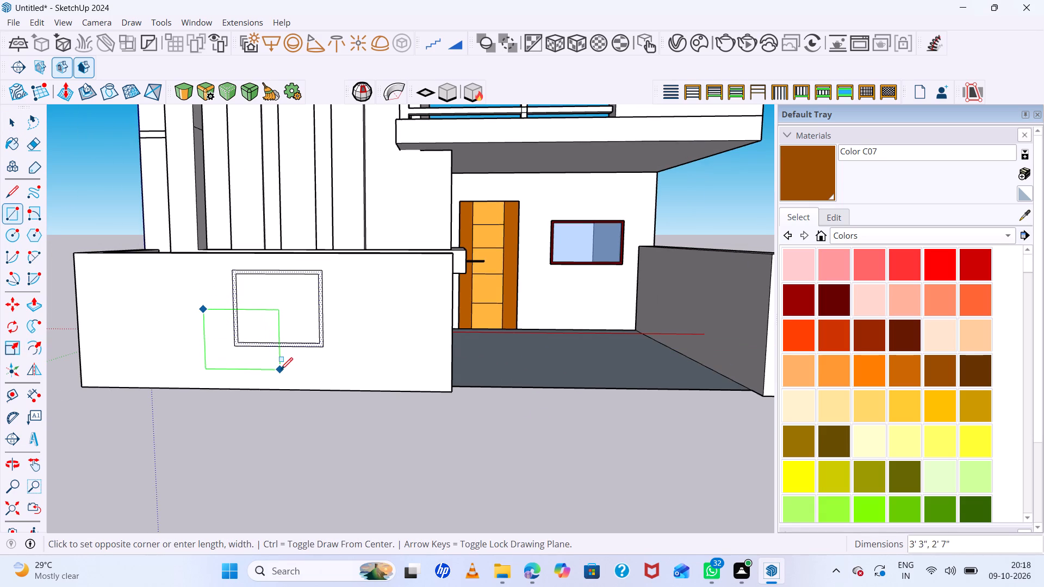
{"action": "left_click", "coordinate": [281, 371]}
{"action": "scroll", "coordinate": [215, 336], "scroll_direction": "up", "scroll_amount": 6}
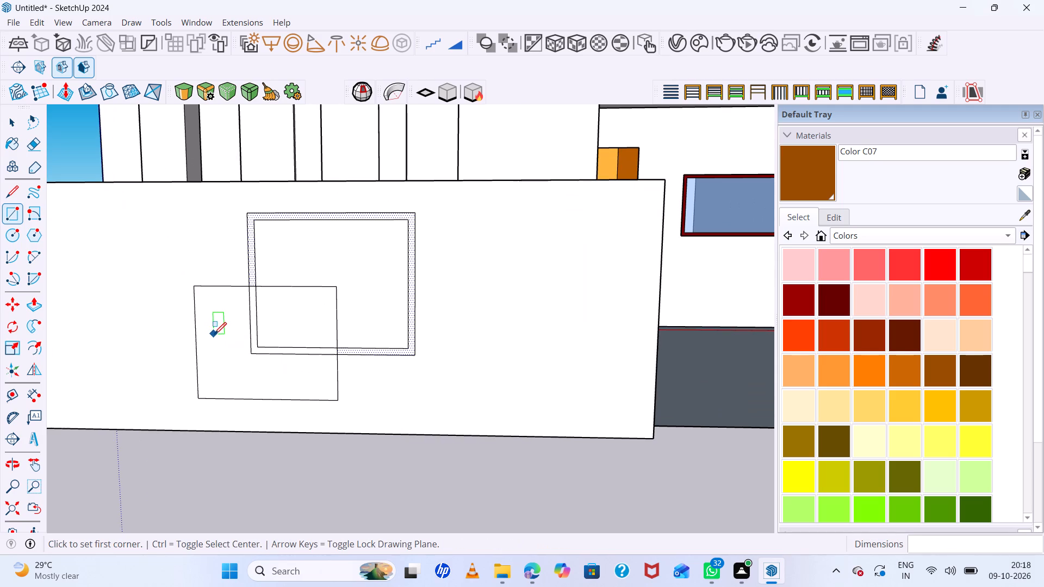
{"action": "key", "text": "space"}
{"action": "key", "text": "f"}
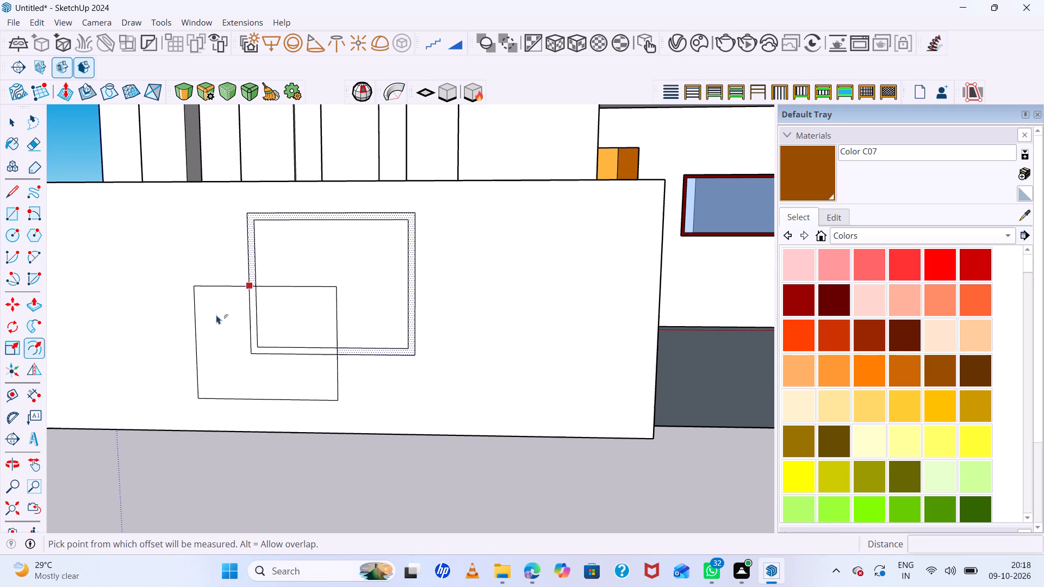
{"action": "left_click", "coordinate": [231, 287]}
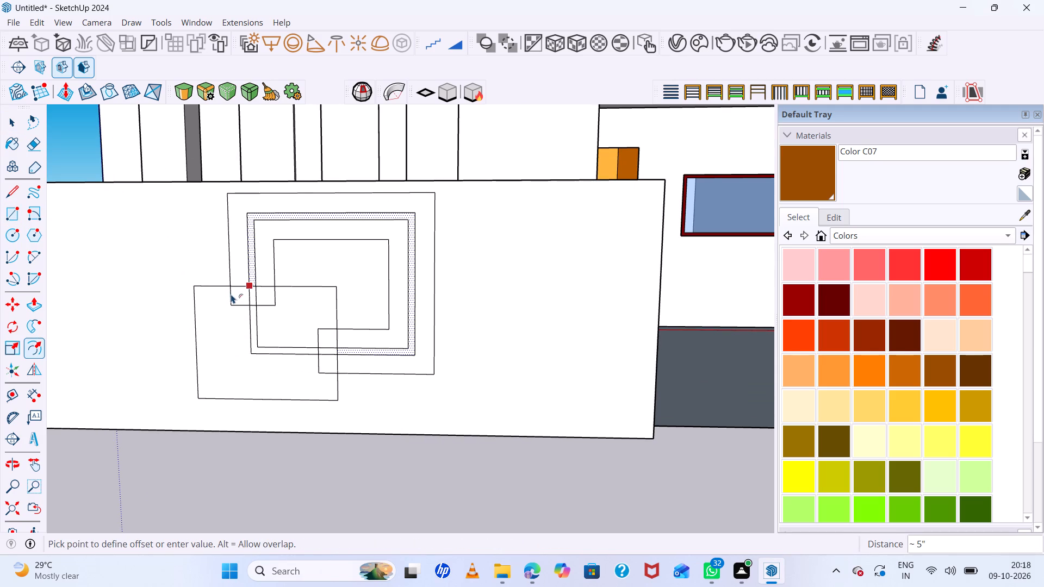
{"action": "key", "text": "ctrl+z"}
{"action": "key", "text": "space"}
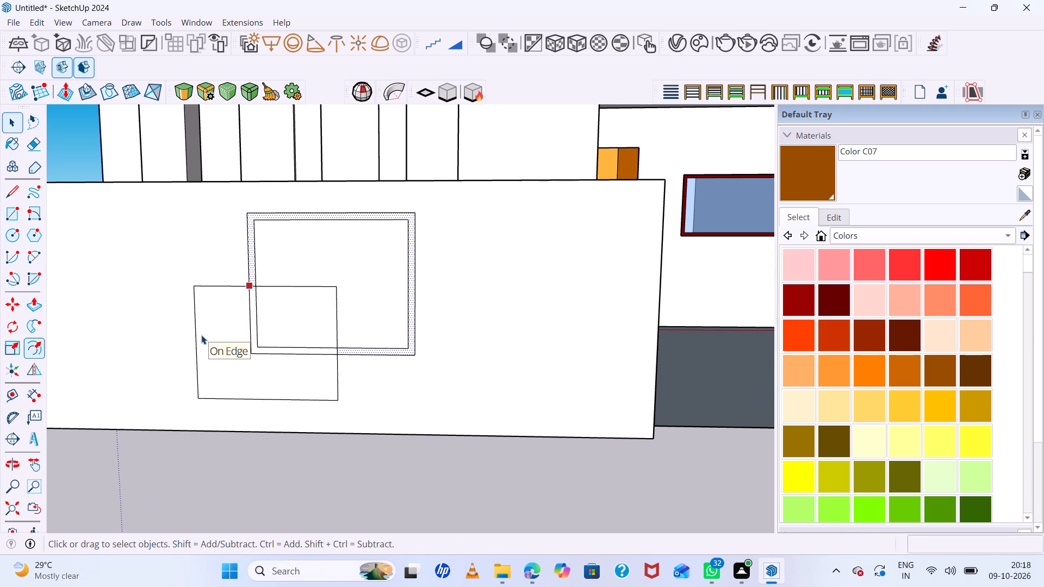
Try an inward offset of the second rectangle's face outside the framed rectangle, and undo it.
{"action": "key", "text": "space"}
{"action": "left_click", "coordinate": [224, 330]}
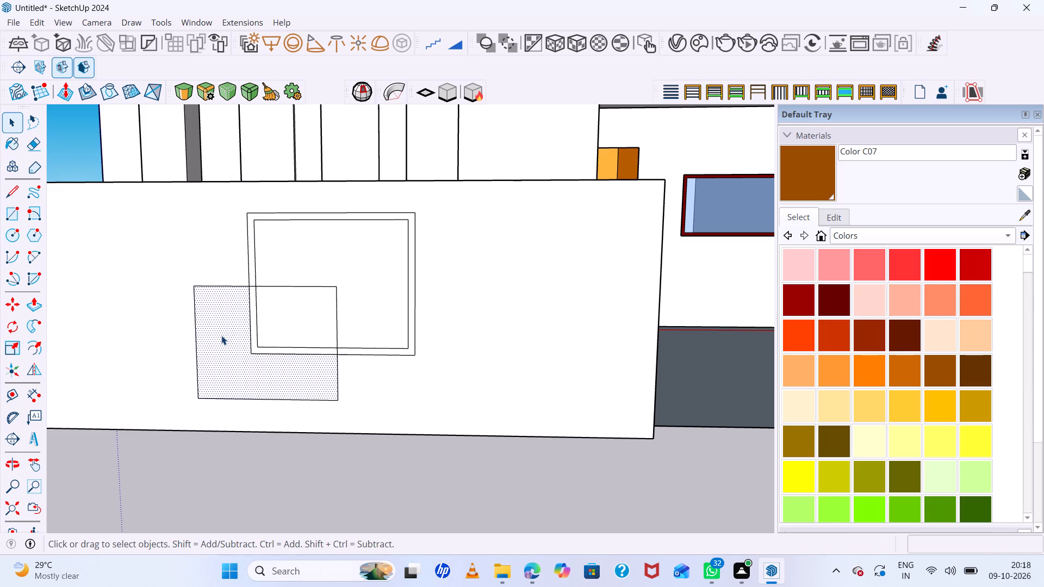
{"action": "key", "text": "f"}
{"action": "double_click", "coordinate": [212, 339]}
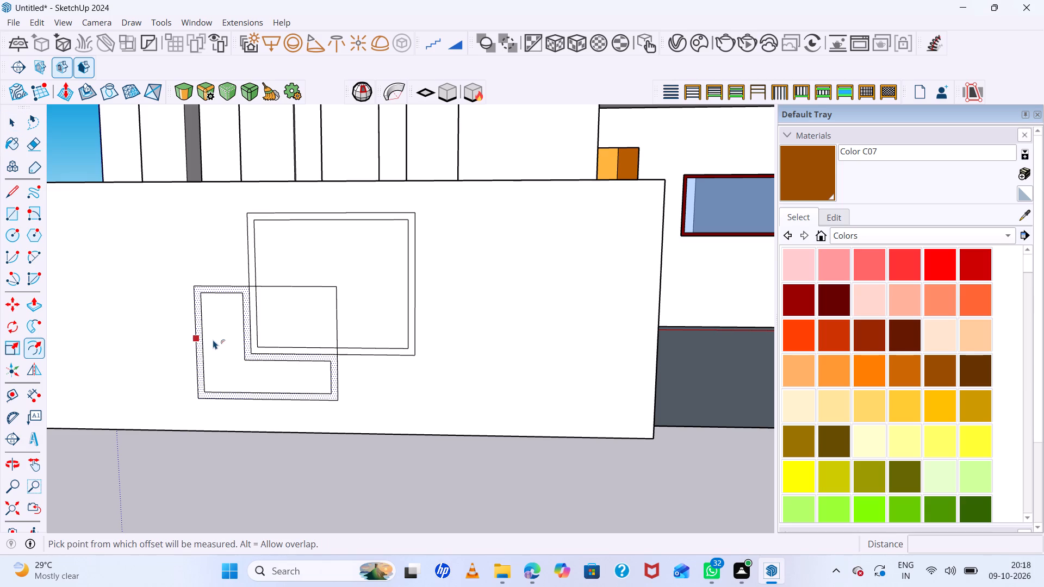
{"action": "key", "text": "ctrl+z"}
Undo the second rectangle and the large rectangle's inner frame offset, back to the plain large rectangle.
{"action": "key", "text": "ctrl+z"}
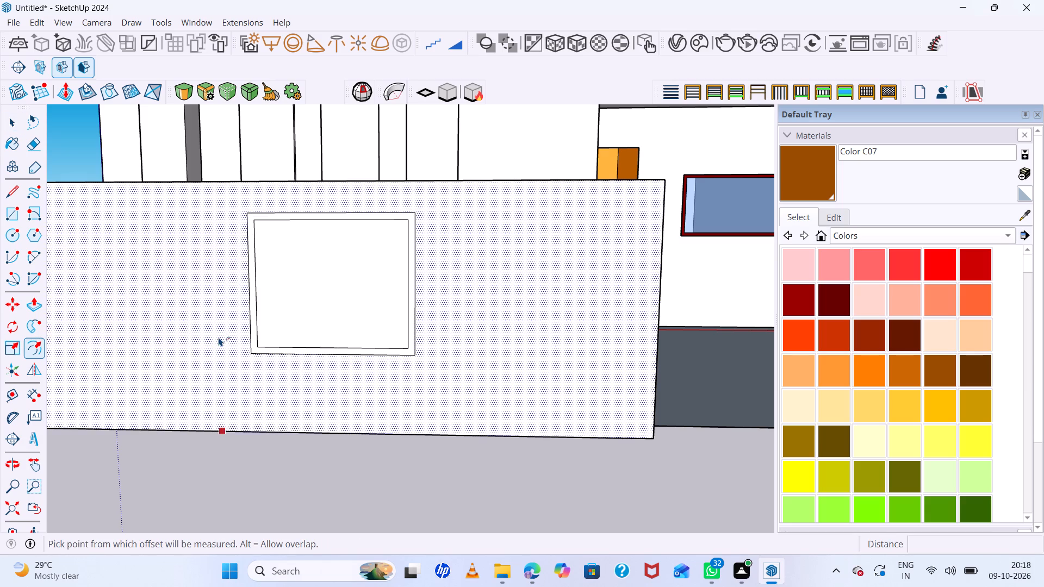
{"action": "key", "text": "space"}
{"action": "key", "text": "ctrl+z"}
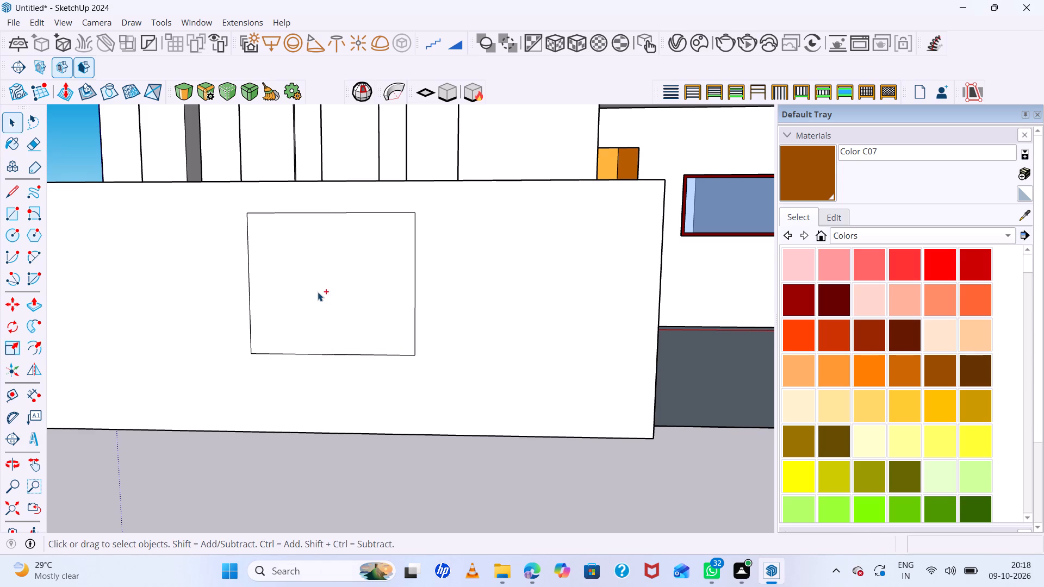
Make the large rectangle's face and edges on the front boundary wall into a group.
{"action": "left_click", "coordinate": [316, 290]}
{"action": "right_click", "coordinate": [316, 290]}
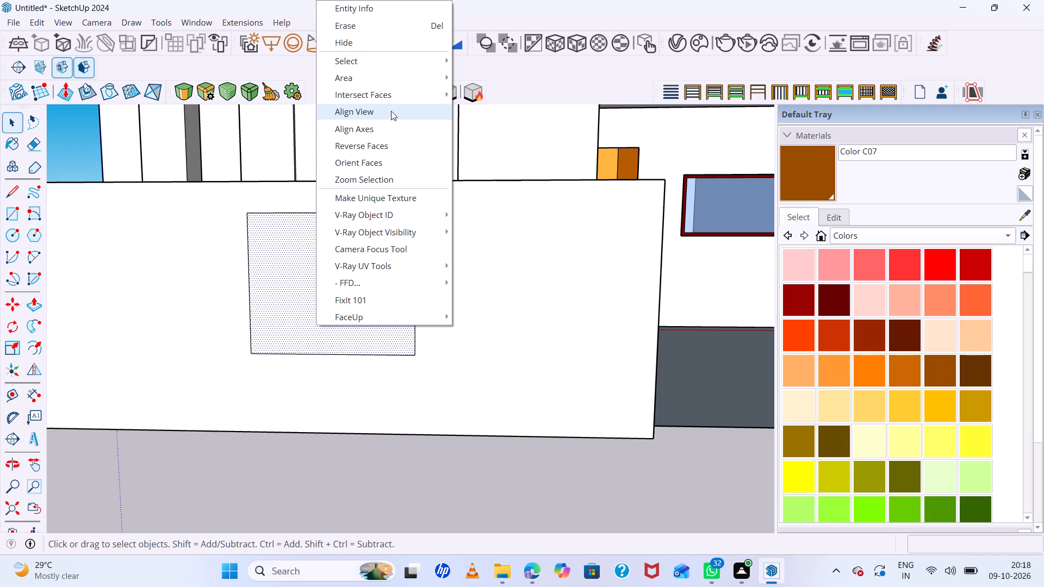
{"action": "double_click", "coordinate": [276, 307]}
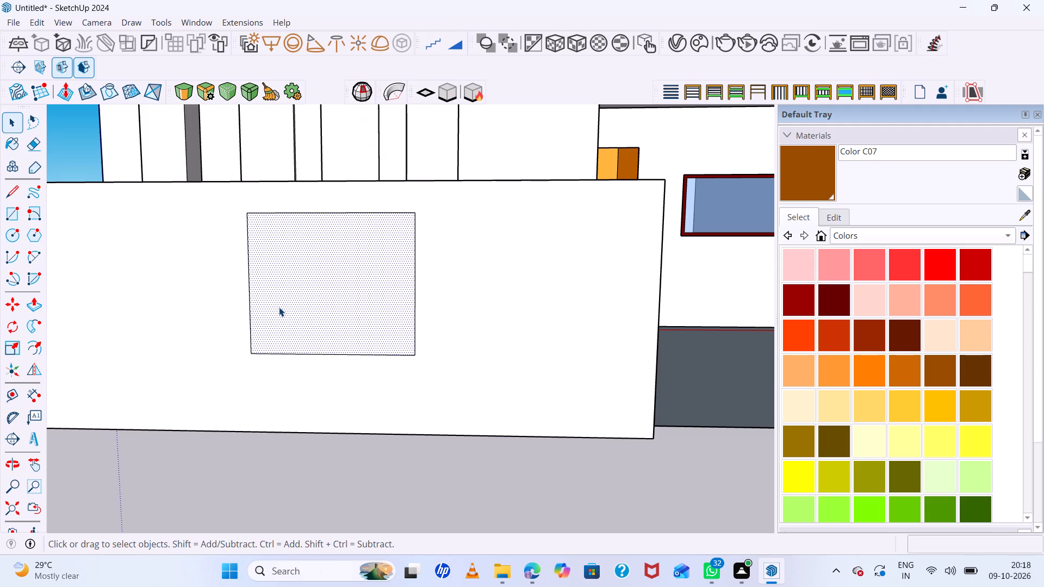
{"action": "triple_click", "coordinate": [280, 307]}
{"action": "right_click", "coordinate": [281, 308]}
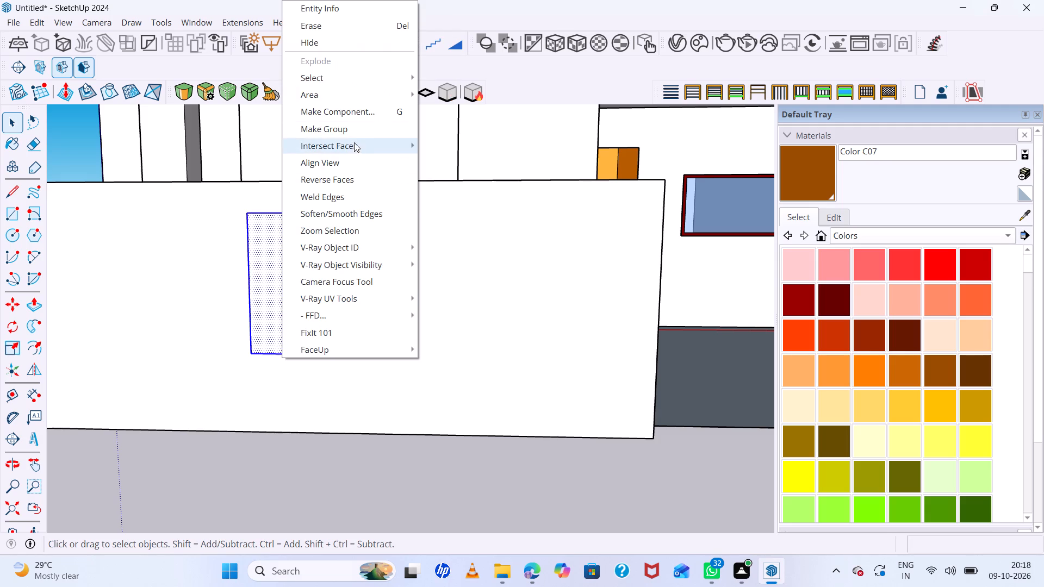
{"action": "left_click", "coordinate": [355, 133]}
Inside the large rectangle's group, offset its outline inward by 2" to form a narrow frame.
{"action": "middle_click_drag", "start_coordinate": [331, 288], "coordinate": [331, 278]}
{"action": "double_click", "coordinate": [331, 277]}
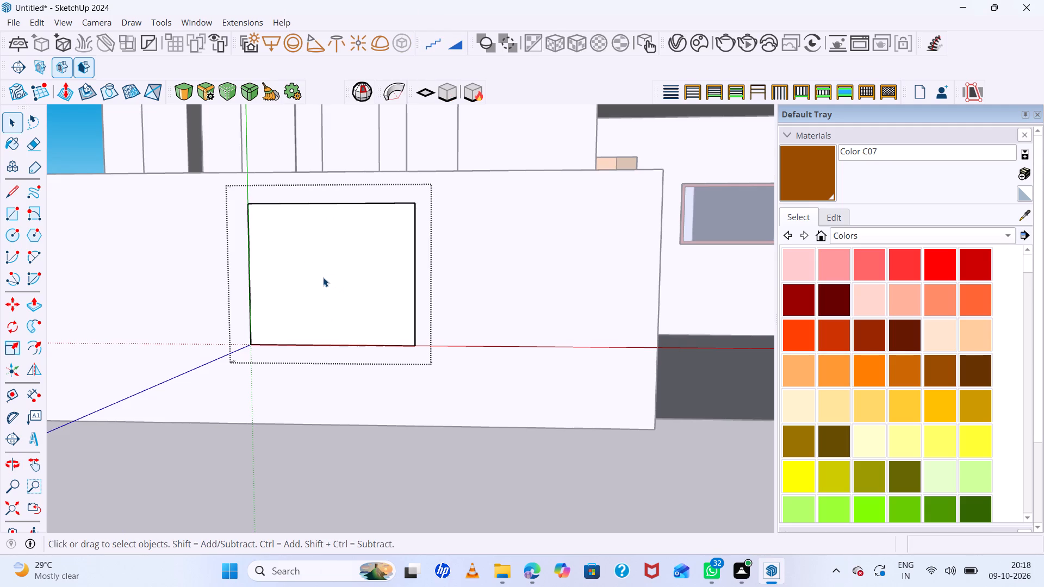
{"action": "key", "text": "f"}
{"action": "left_click", "coordinate": [271, 259]}
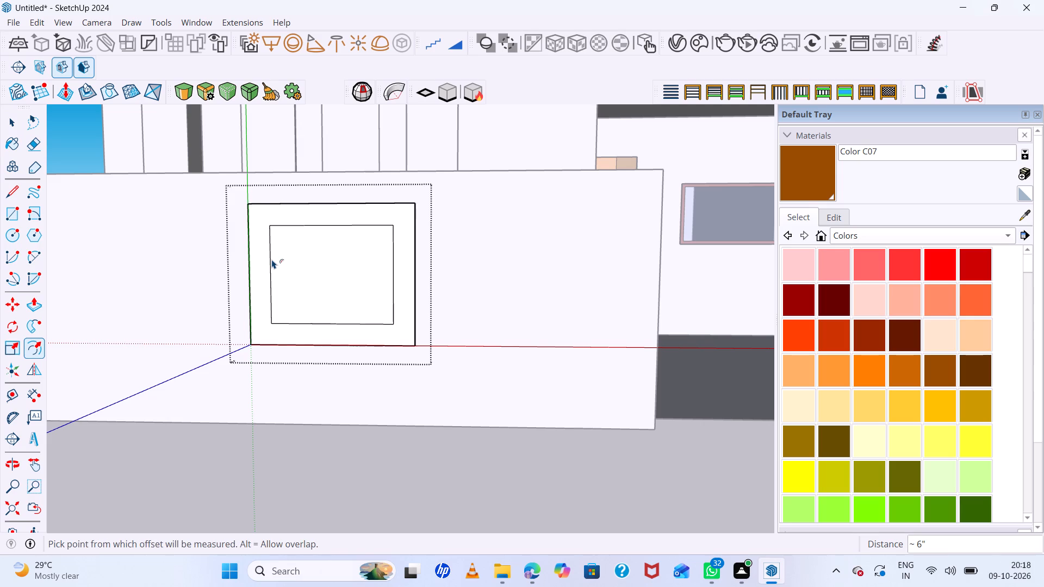
{"action": "key", "text": "ctrl+z"}
{"action": "left_click", "coordinate": [262, 258]}
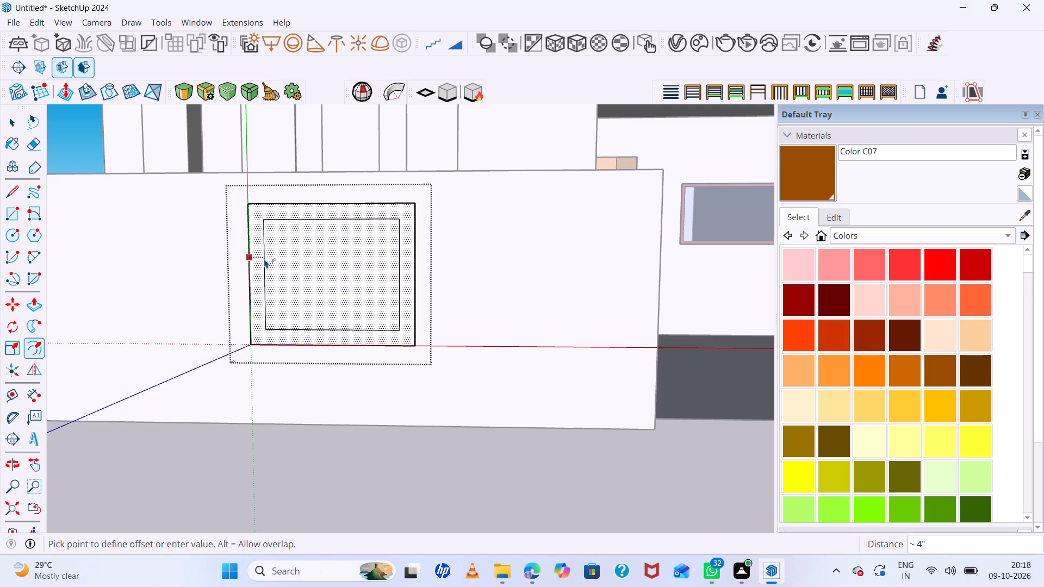
{"action": "key", "text": "2"}
{"action": "key", "text": "Return"}
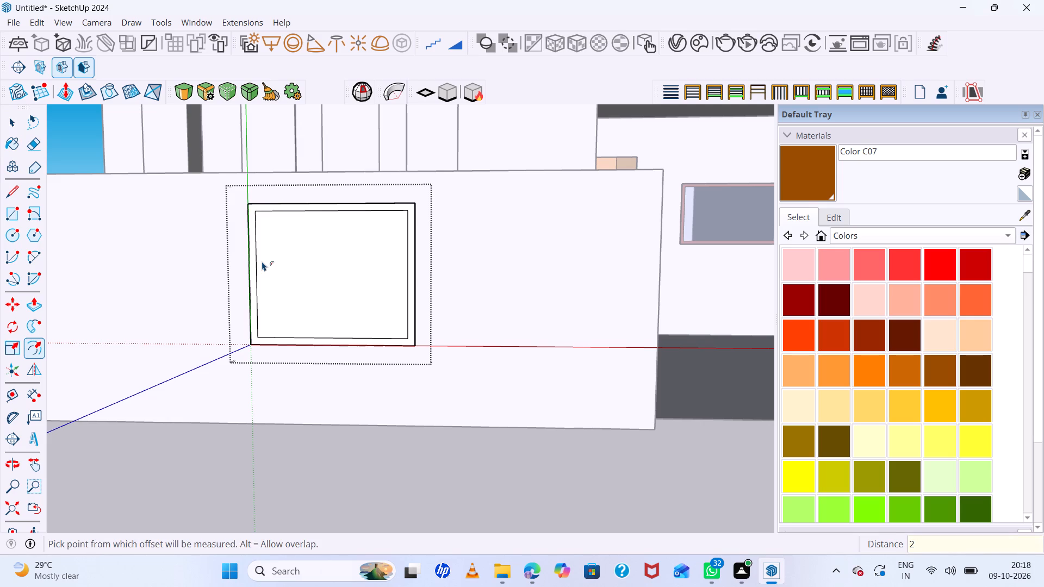
{"action": "key", "text": "space"}
{"action": "left_click", "coordinate": [402, 465]}
Draw a second rectangle about 3' 2" by 2' 6" overlapping the framed rectangle's lower corner farther from the gateway.
{"action": "scroll", "coordinate": [275, 303], "scroll_direction": "down", "scroll_amount": 5}
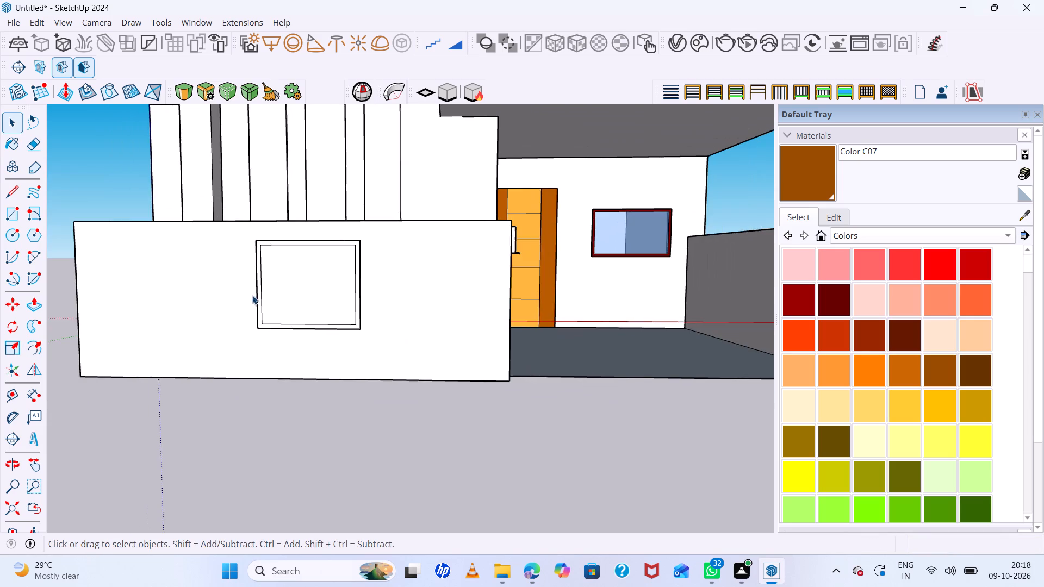
{"action": "middle_click_drag", "start_coordinate": [244, 290], "coordinate": [243, 261]}
{"action": "key", "text": "r"}
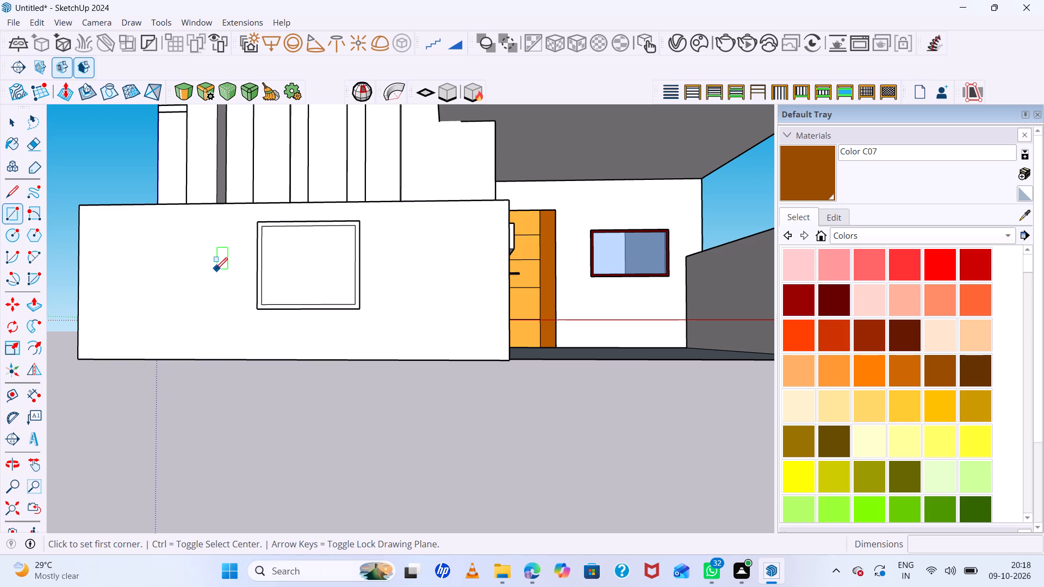
{"action": "left_click", "coordinate": [206, 263]}
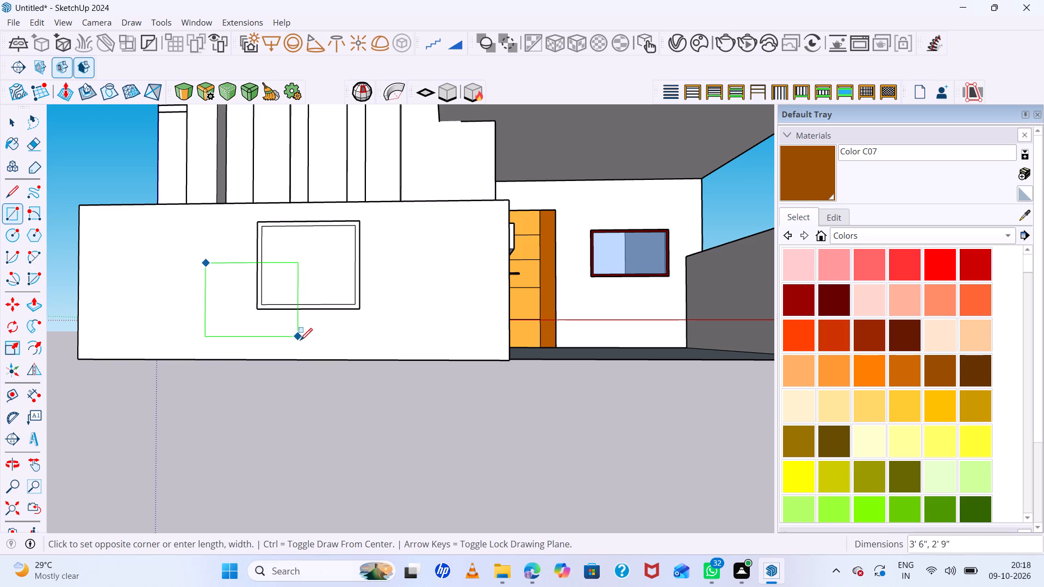
{"action": "key", "text": "space"}
{"action": "key", "text": "r"}
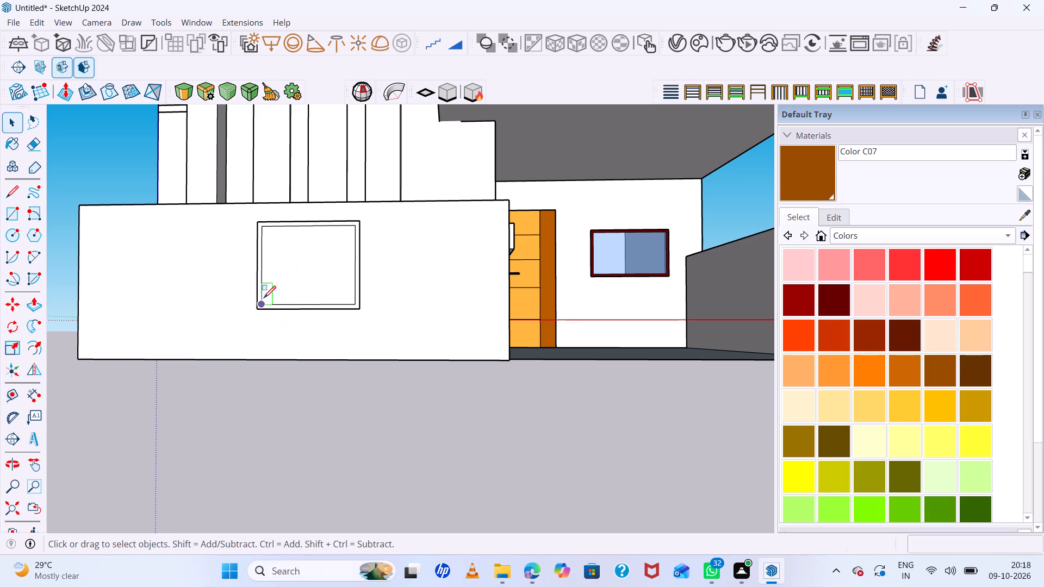
{"action": "left_click", "coordinate": [227, 269]}
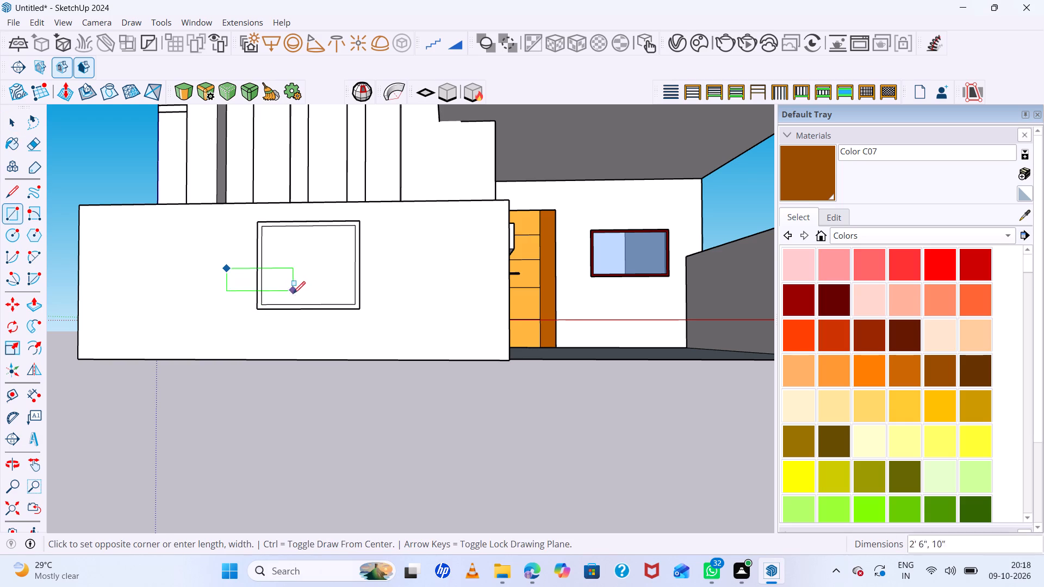
{"action": "left_click", "coordinate": [310, 336]}
Make the second rectangle's face and edges into its own group.
{"action": "scroll", "coordinate": [262, 302], "scroll_direction": "up", "scroll_amount": 6}
{"action": "key", "text": "space"}
{"action": "left_click", "coordinate": [235, 286]}
{"action": "right_click", "coordinate": [233, 286]}
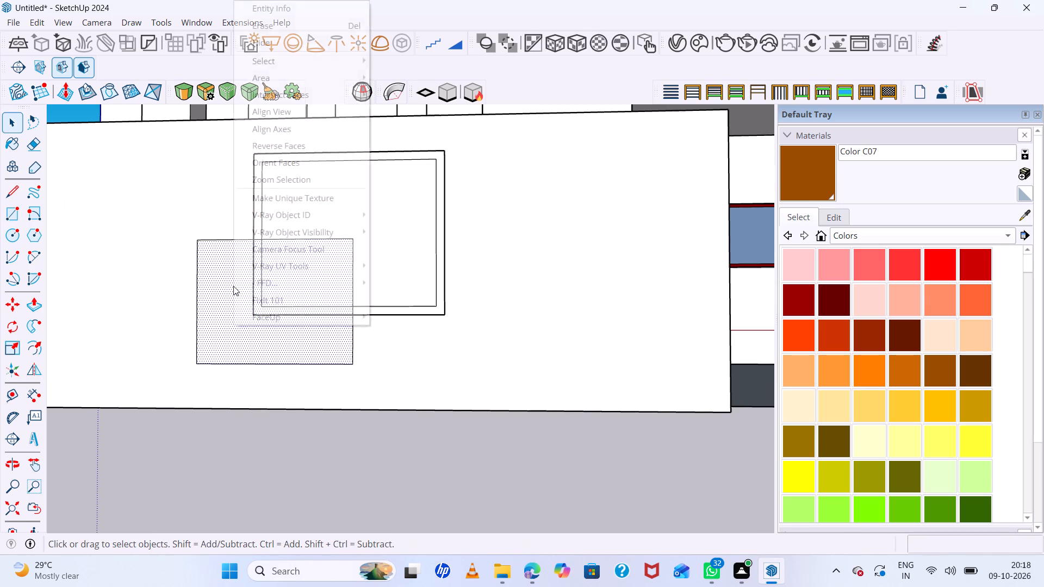
{"action": "left_click", "coordinate": [231, 290]}
{"action": "double_click", "coordinate": [229, 291]}
{"action": "right_click", "coordinate": [229, 291]}
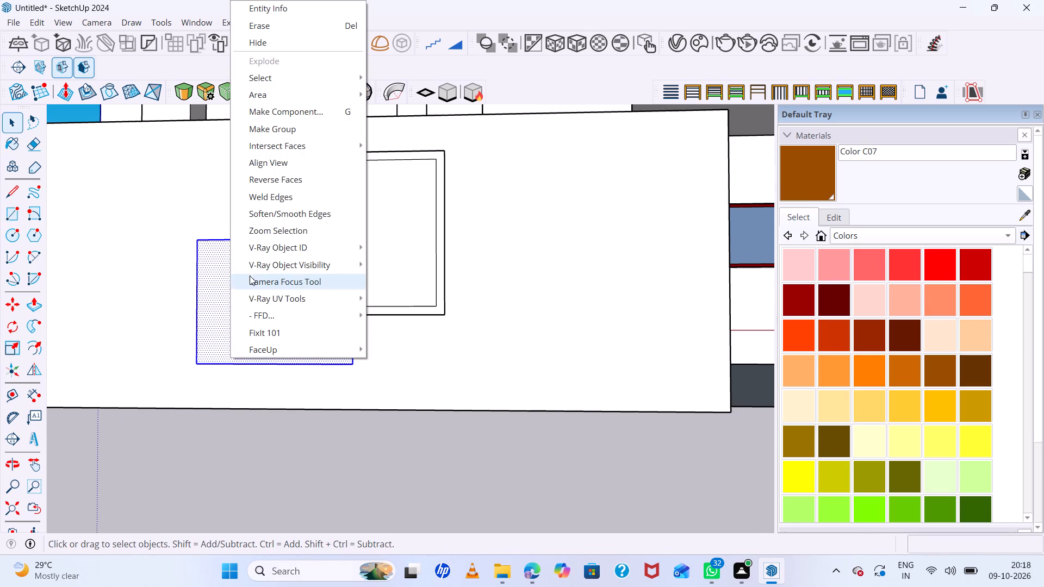
{"action": "left_click", "coordinate": [319, 133]}
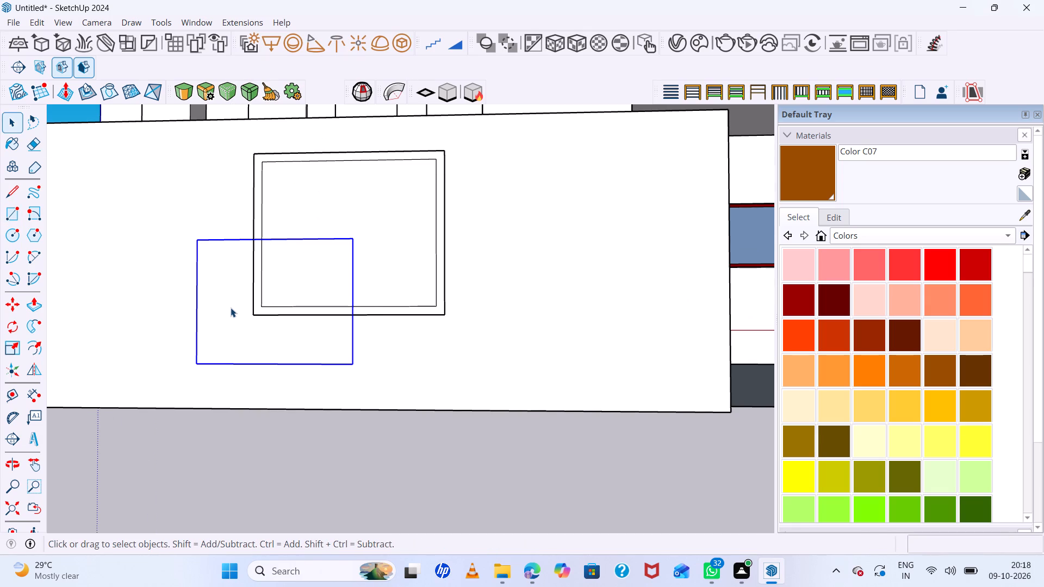
Inside the second rectangle's group, offset its outline inward by 2" to form a matching frame.
{"action": "double_click", "coordinate": [230, 308]}
{"action": "key", "text": "f"}
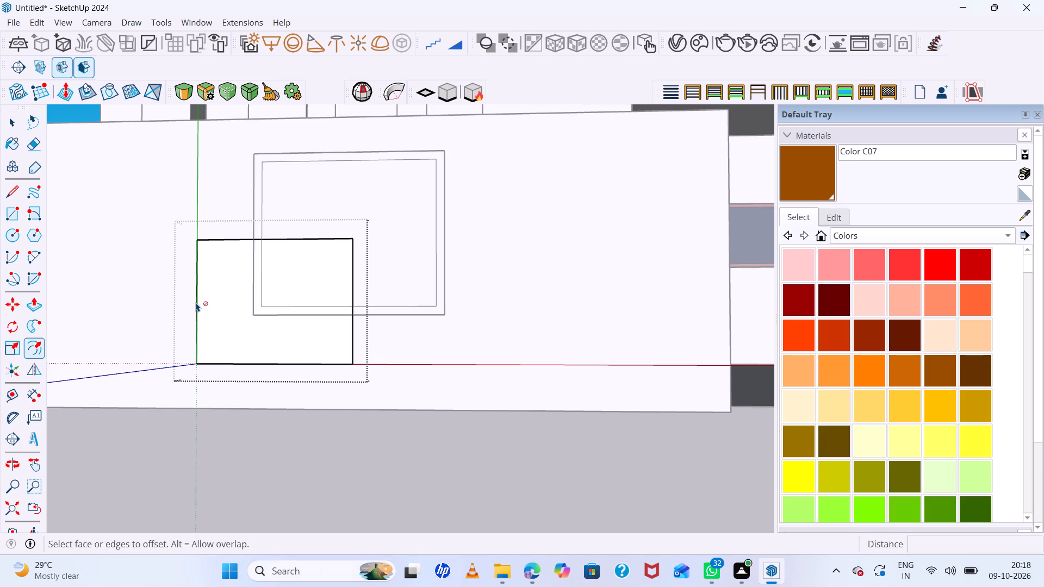
{"action": "left_click", "coordinate": [201, 302]}
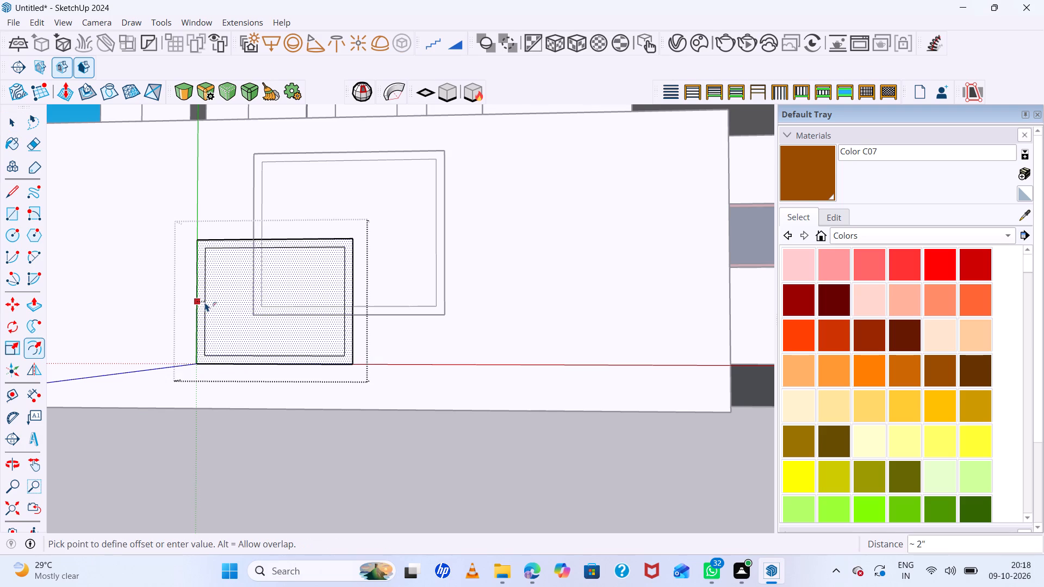
{"action": "key", "text": "2"}
{"action": "key", "text": "Return"}
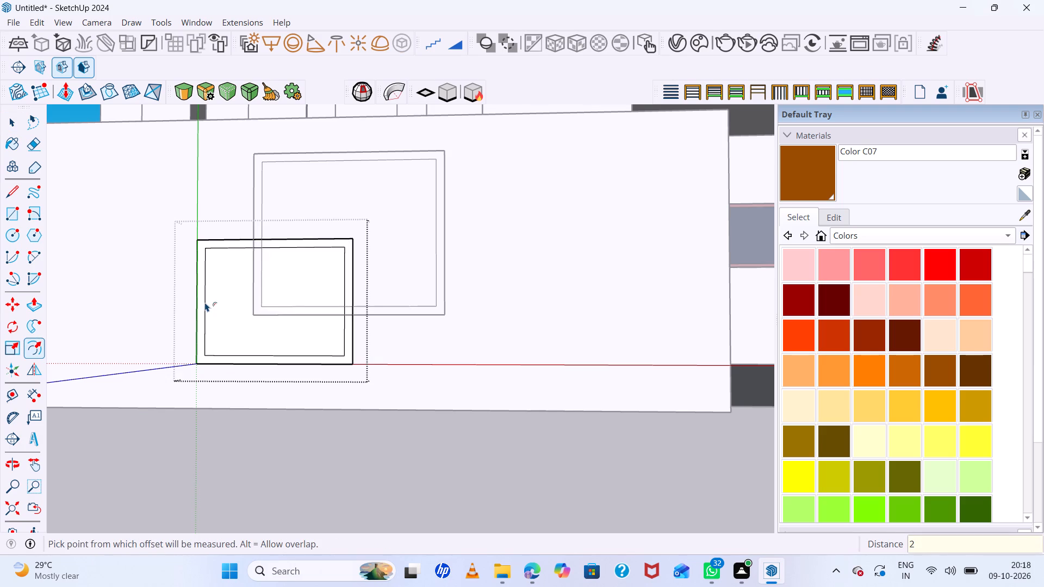
{"action": "key", "text": "space"}
{"action": "scroll", "coordinate": [400, 333], "scroll_direction": "down", "scroll_amount": 5}
{"action": "left_click", "coordinate": [419, 473]}
Draw a third rectangle about 2' 8" by 1' 8" overlapping the large frame's lower corner nearer the gateway.
{"action": "scroll", "coordinate": [490, 291], "scroll_direction": "up", "scroll_amount": 6}
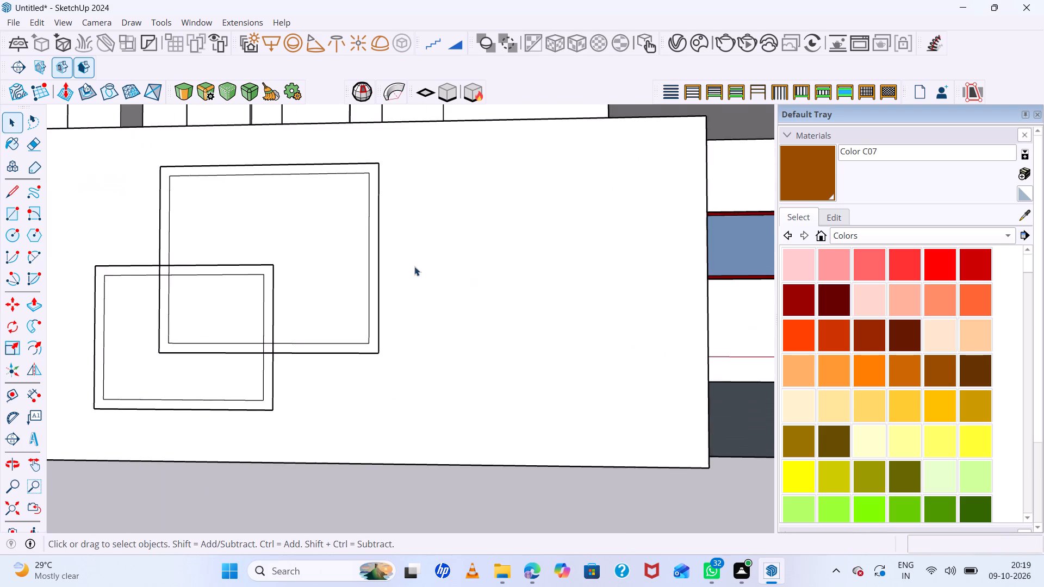
{"action": "scroll", "coordinate": [405, 265], "scroll_direction": "down", "scroll_amount": 4}
{"action": "scroll", "coordinate": [406, 271], "scroll_direction": "up", "scroll_amount": 3}
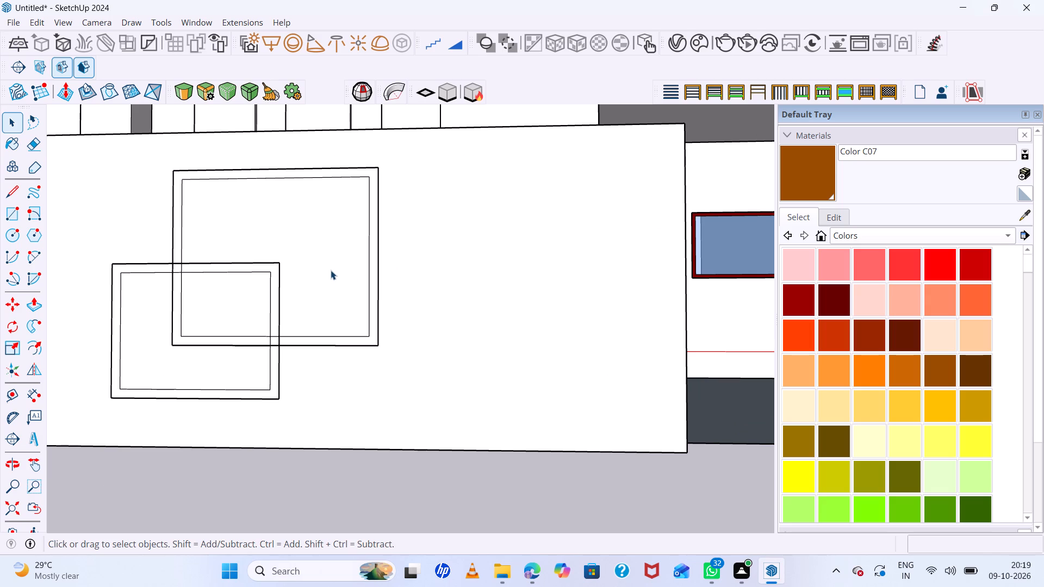
{"action": "key", "text": "r"}
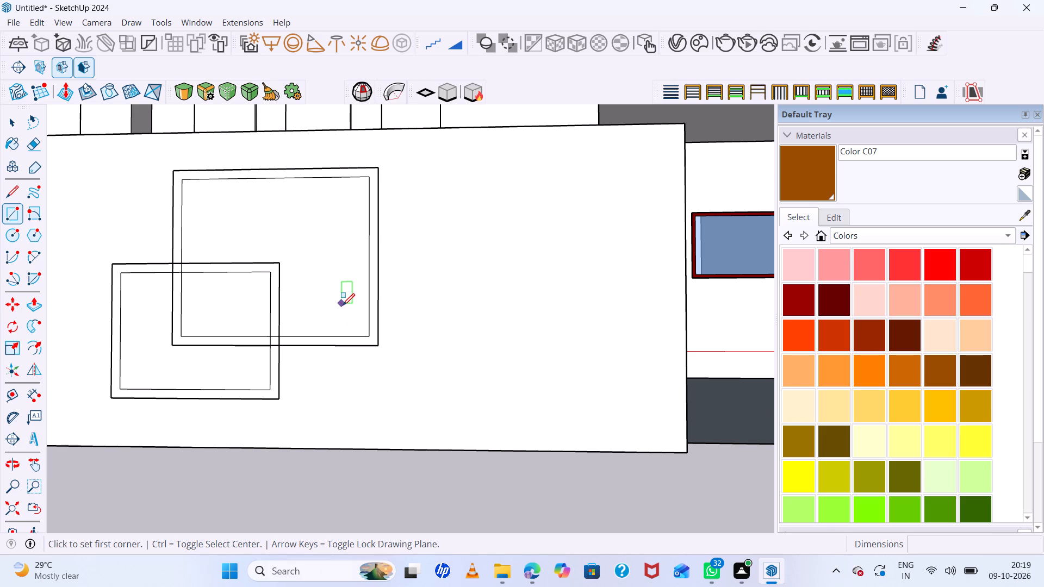
{"action": "left_click", "coordinate": [335, 301]}
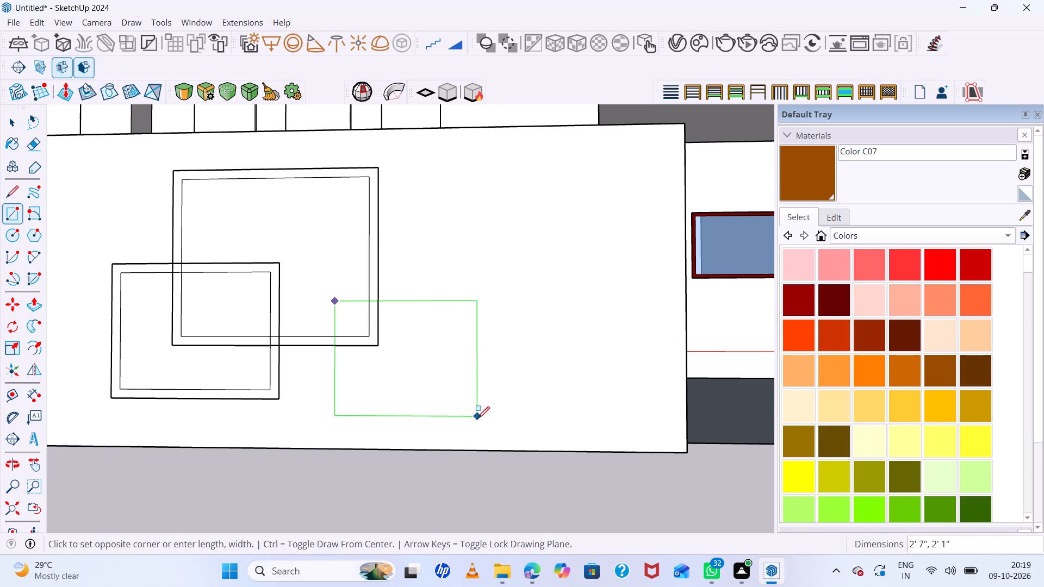
{"action": "left_click", "coordinate": [482, 393]}
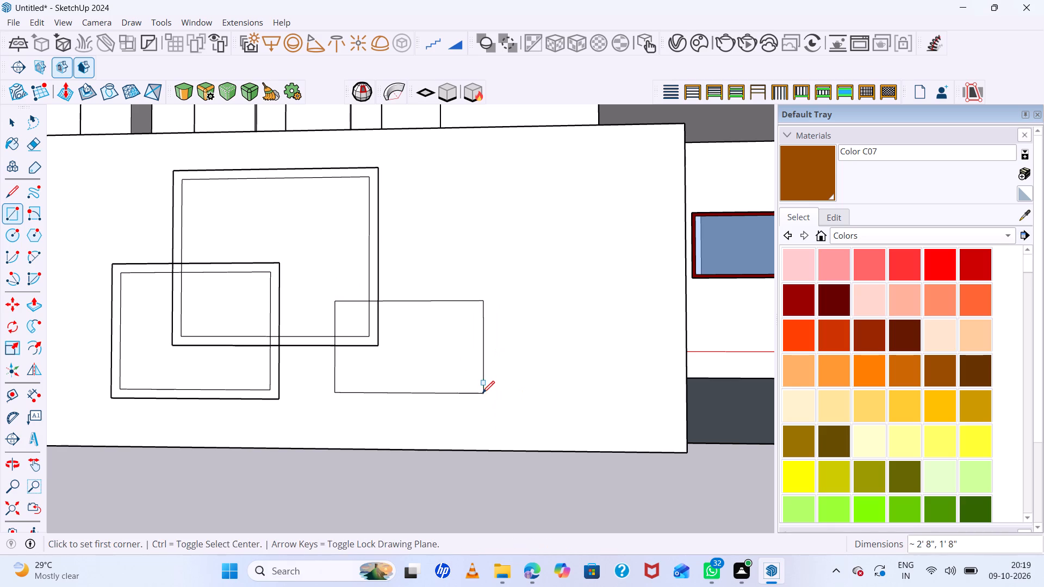
Make the third rectangle's face and edges into its own group.
{"action": "key", "text": "space"}
{"action": "left_click", "coordinate": [447, 349]}
{"action": "right_click", "coordinate": [447, 349]}
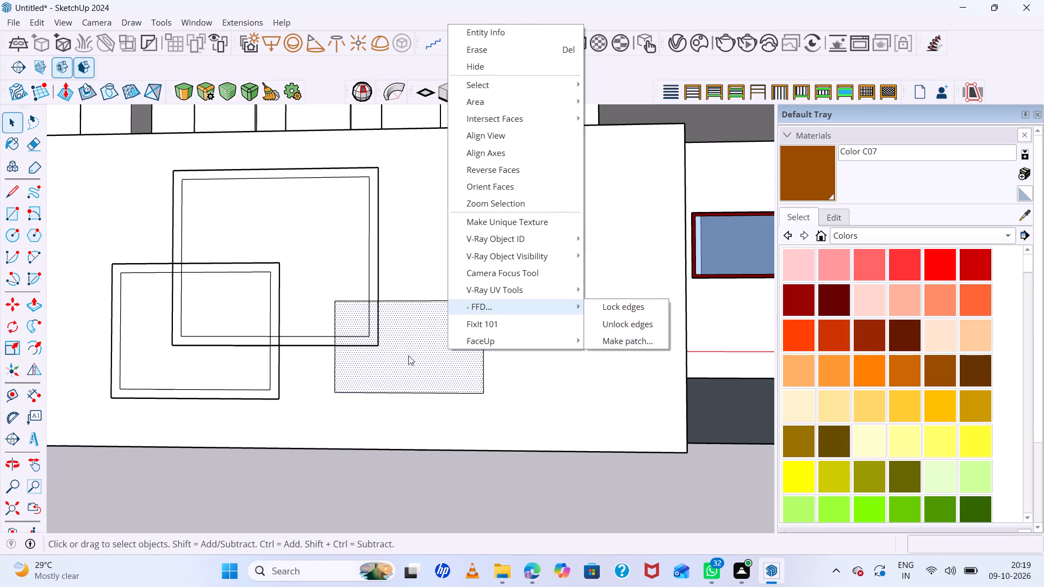
{"action": "triple_click", "coordinate": [408, 357]}
{"action": "right_click", "coordinate": [408, 357]}
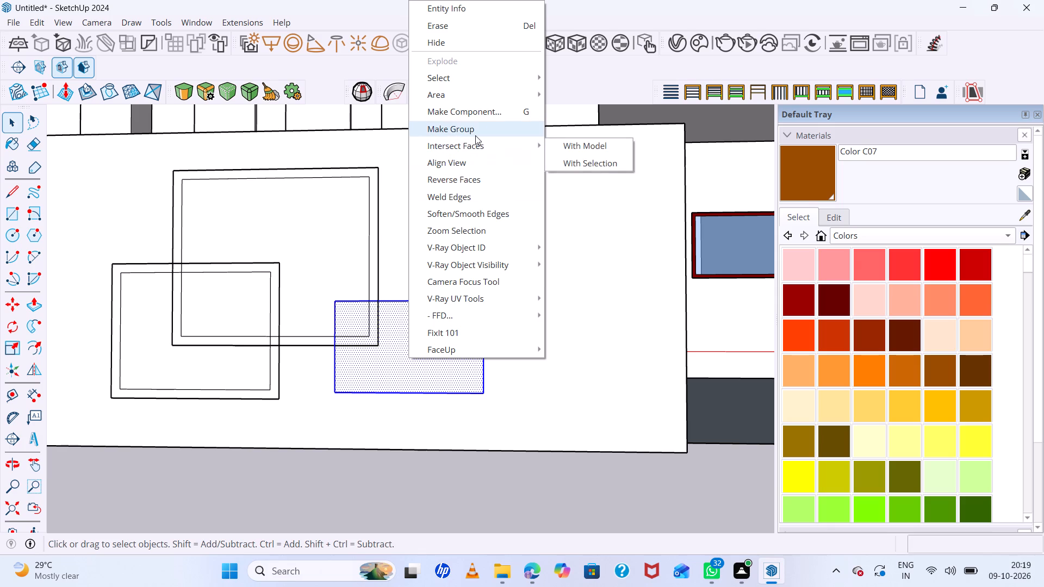
{"action": "left_click", "coordinate": [475, 135]}
Inside the third rectangle's group, offset its outline inward by 2" to form a matching frame.
{"action": "left_click", "coordinate": [399, 361]}
{"action": "double_click", "coordinate": [395, 361]}
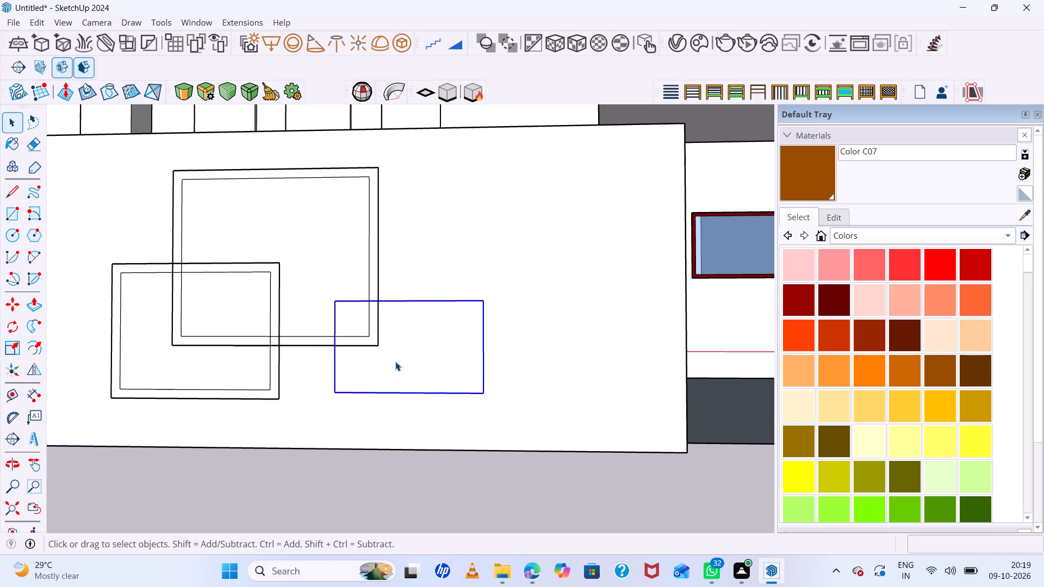
{"action": "key", "text": "f"}
{"action": "left_click", "coordinate": [342, 359]}
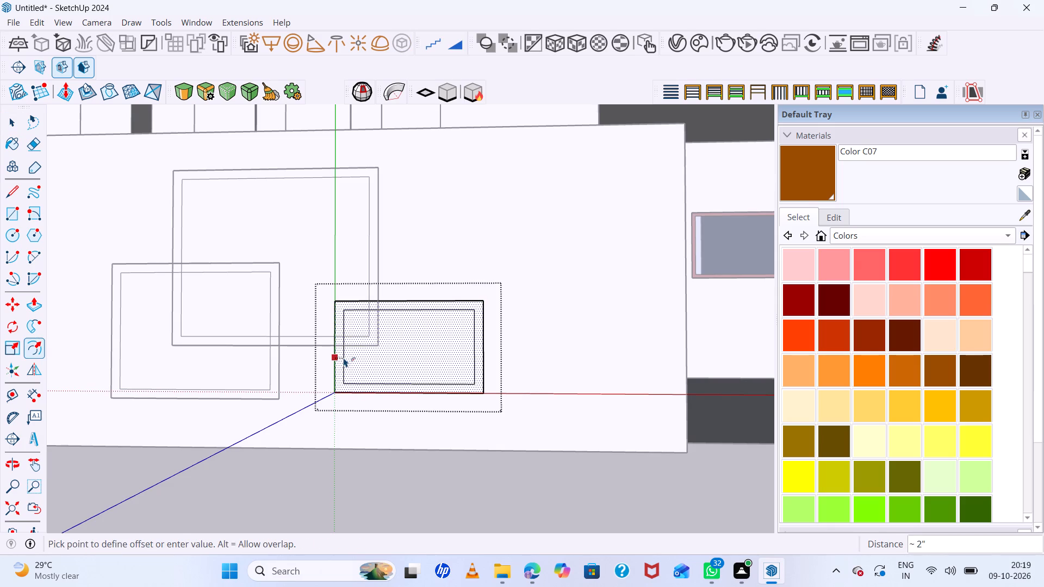
{"action": "key", "text": "Return"}
{"action": "key", "text": "space"}
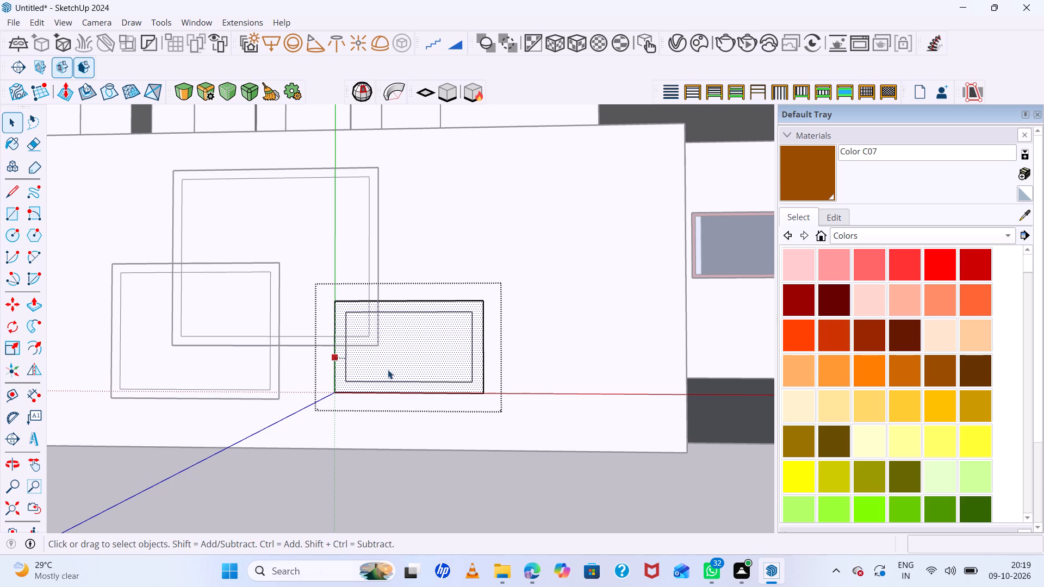
{"action": "key", "text": "z"}
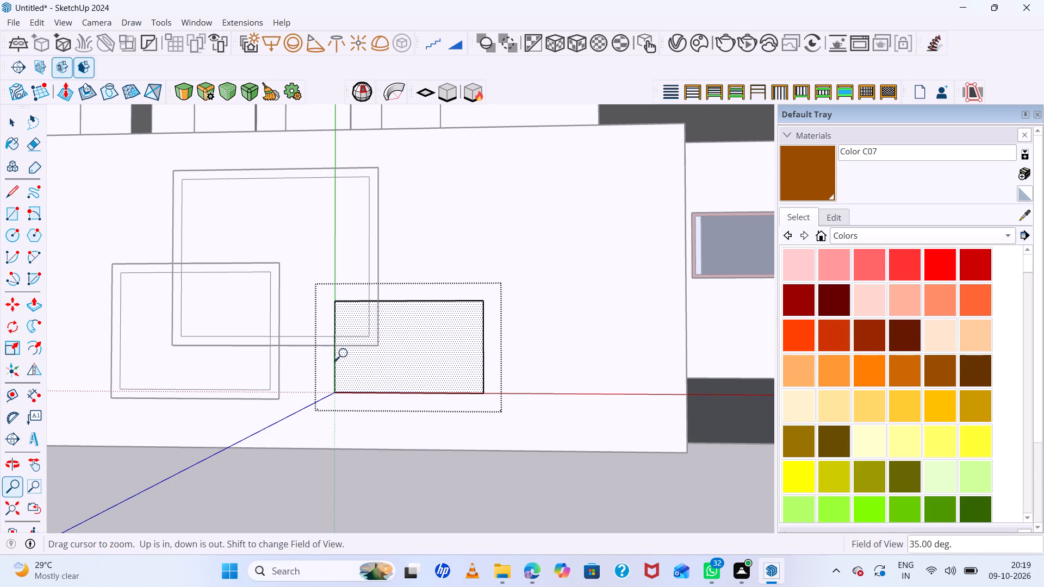
{"action": "key", "text": "f"}
{"action": "left_click", "coordinate": [336, 327]}
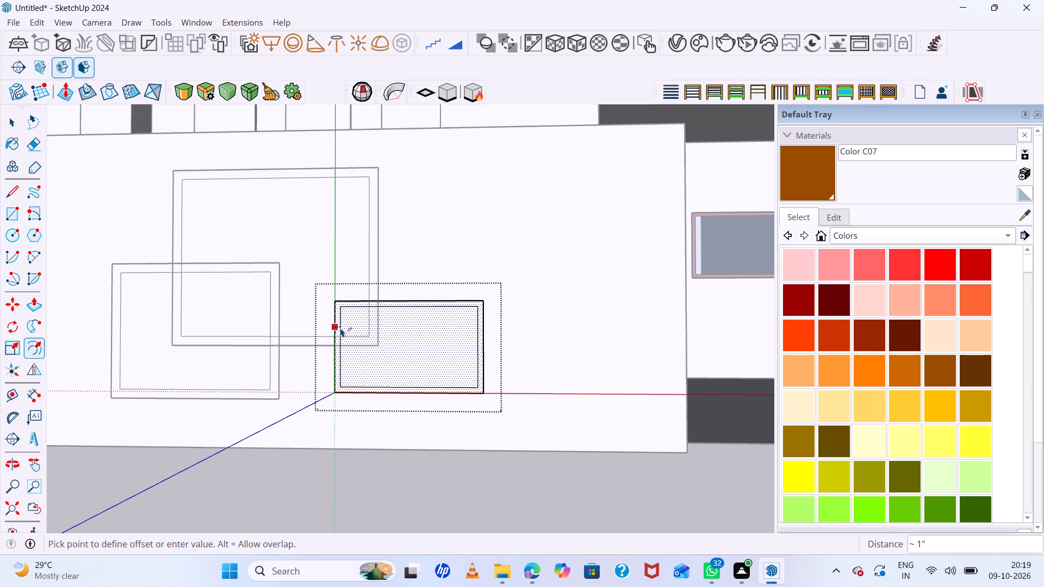
{"action": "key", "text": "2"}
{"action": "key", "text": "Return"}
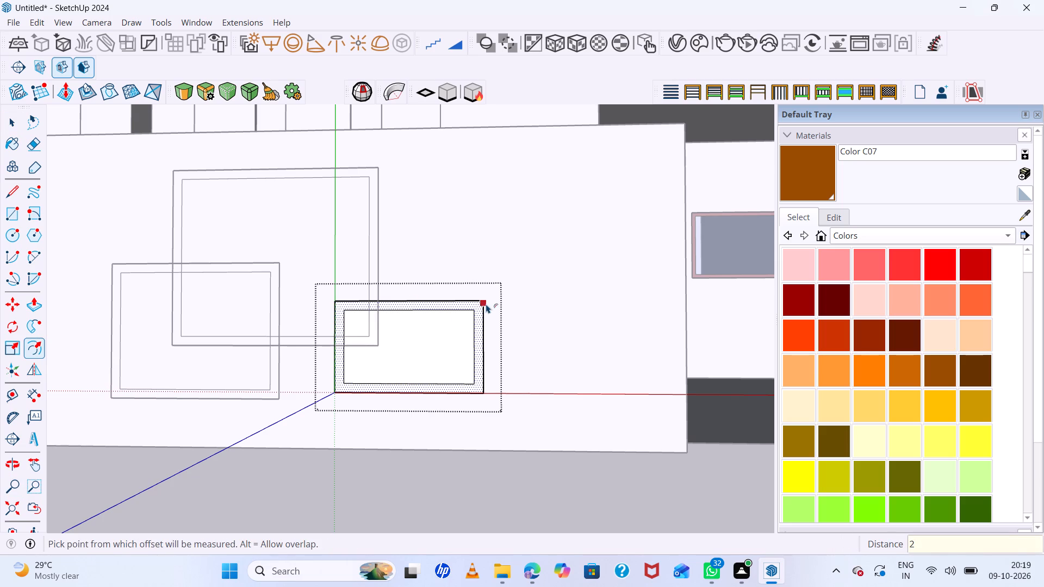
Close the third frame's group and examine the whole front of the house with its boundary wall pattern.
{"action": "key", "text": "space"}
{"action": "left_click", "coordinate": [514, 532]}
{"action": "scroll", "coordinate": [462, 454], "scroll_direction": "down", "scroll_amount": 12}
{"action": "middle_click_drag", "start_coordinate": [548, 478], "coordinate": [604, 421]}
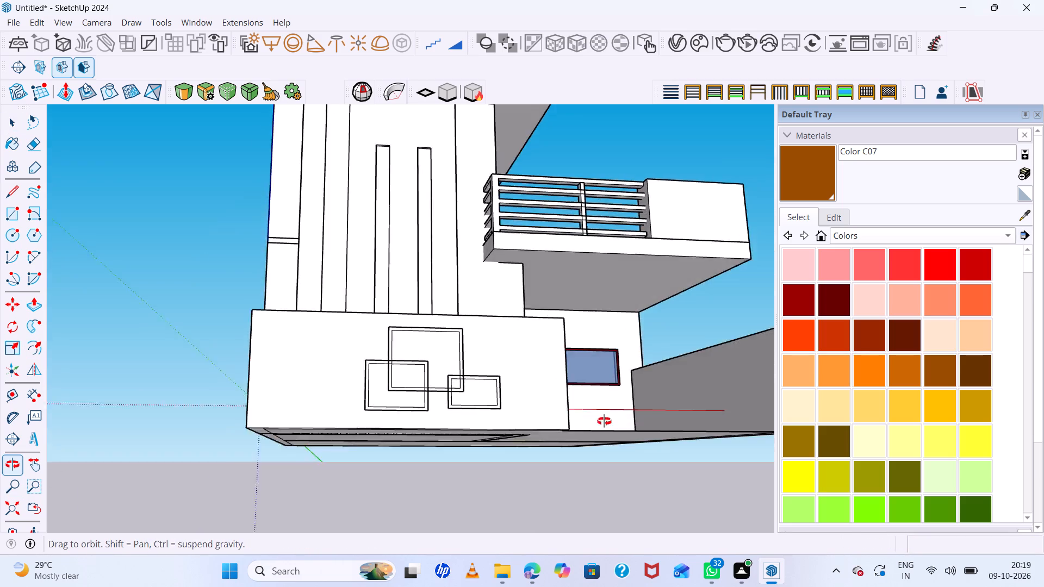
{"action": "middle_click_drag", "start_coordinate": [604, 421], "coordinate": [478, 415]}
{"action": "middle_click_drag", "start_coordinate": [477, 424], "coordinate": [477, 430]}
{"action": "scroll", "coordinate": [400, 359], "scroll_direction": "down", "scroll_amount": 8}
{"action": "middle_click_drag", "start_coordinate": [417, 418], "coordinate": [467, 479]}
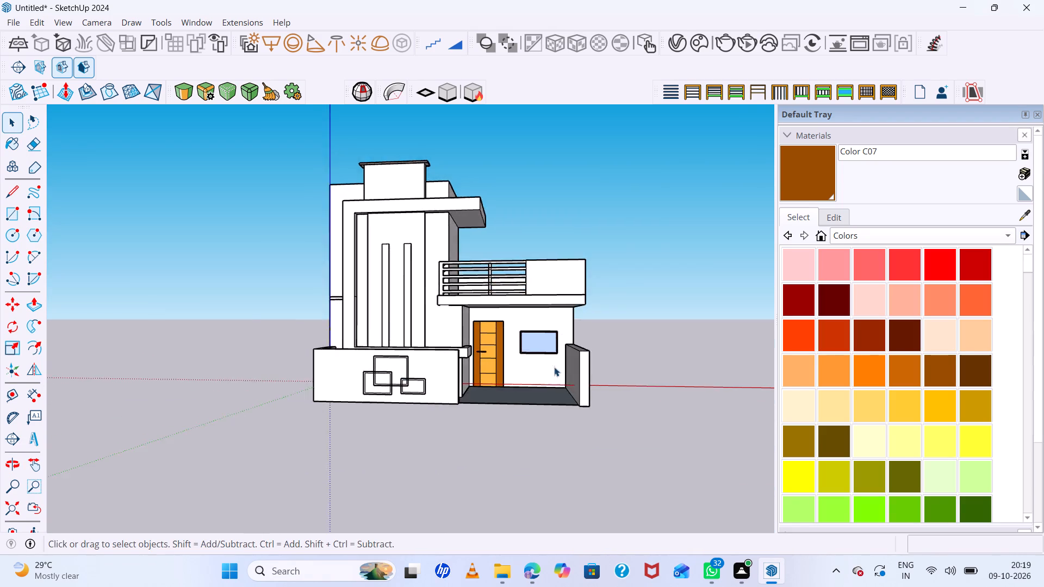
Draw a rectangle about 4' 9" by 5' 4" on the underside of the balcony slab above the entrance porch.
{"action": "scroll", "coordinate": [533, 346], "scroll_direction": "up", "scroll_amount": 10}
{"action": "middle_click_drag", "start_coordinate": [535, 326], "coordinate": [543, 277]}
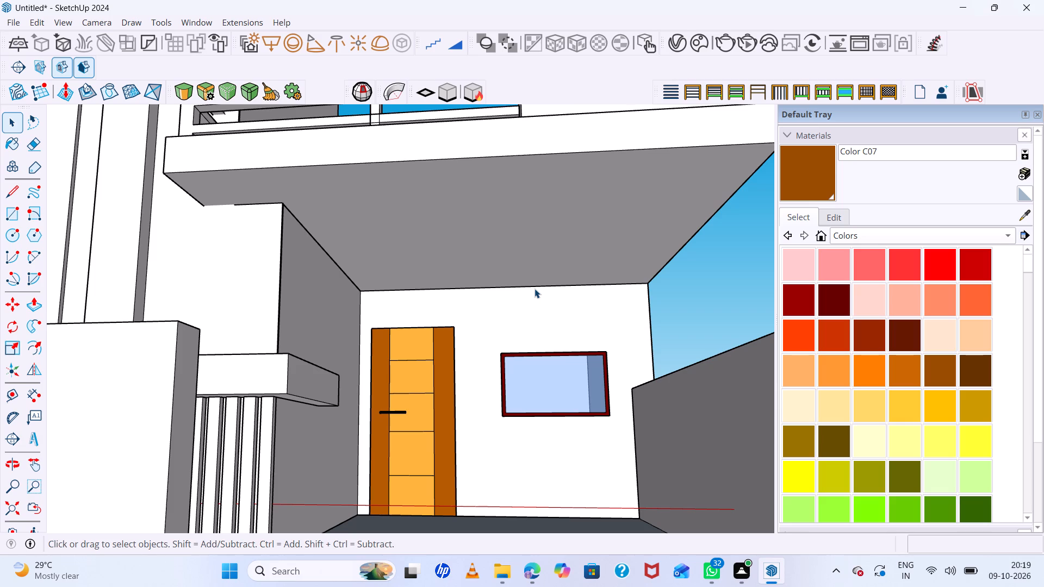
{"action": "scroll", "coordinate": [458, 268], "scroll_direction": "down", "scroll_amount": 5}
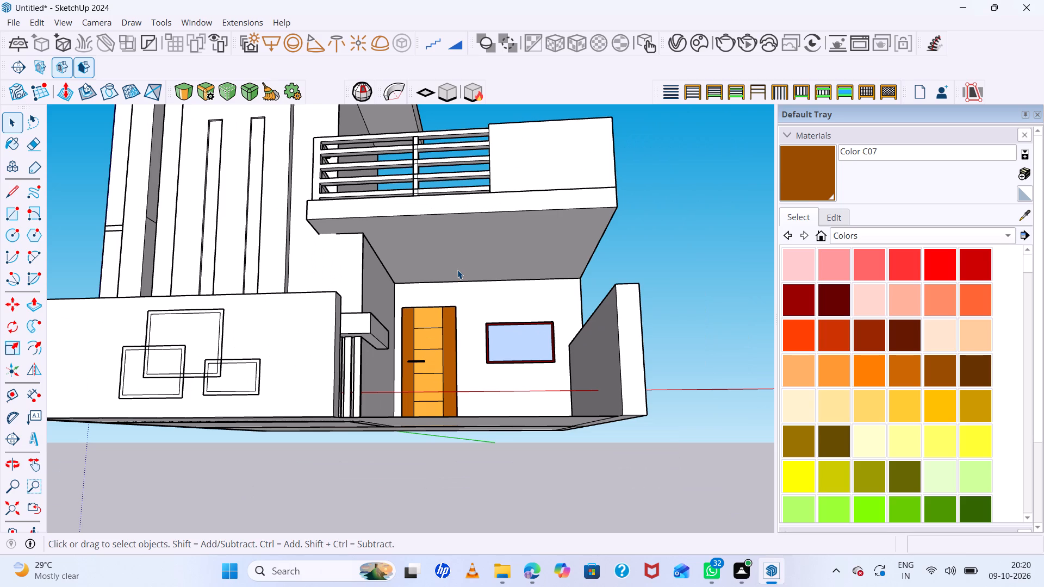
{"action": "middle_click_drag", "start_coordinate": [456, 272], "coordinate": [459, 225]}
{"action": "scroll", "coordinate": [459, 225], "scroll_direction": "down", "scroll_amount": 1}
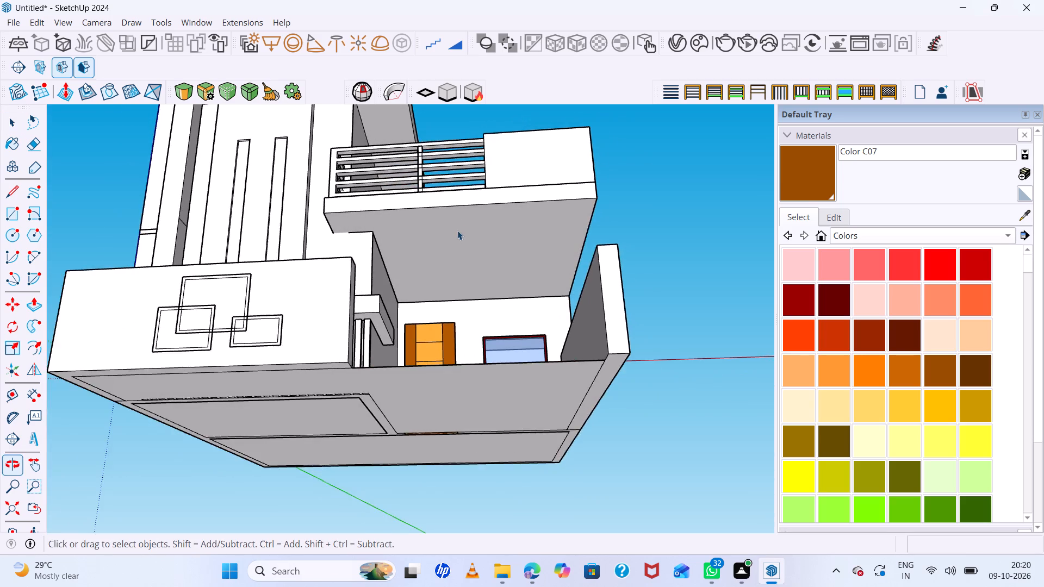
{"action": "scroll", "coordinate": [451, 241], "scroll_direction": "up", "scroll_amount": 6}
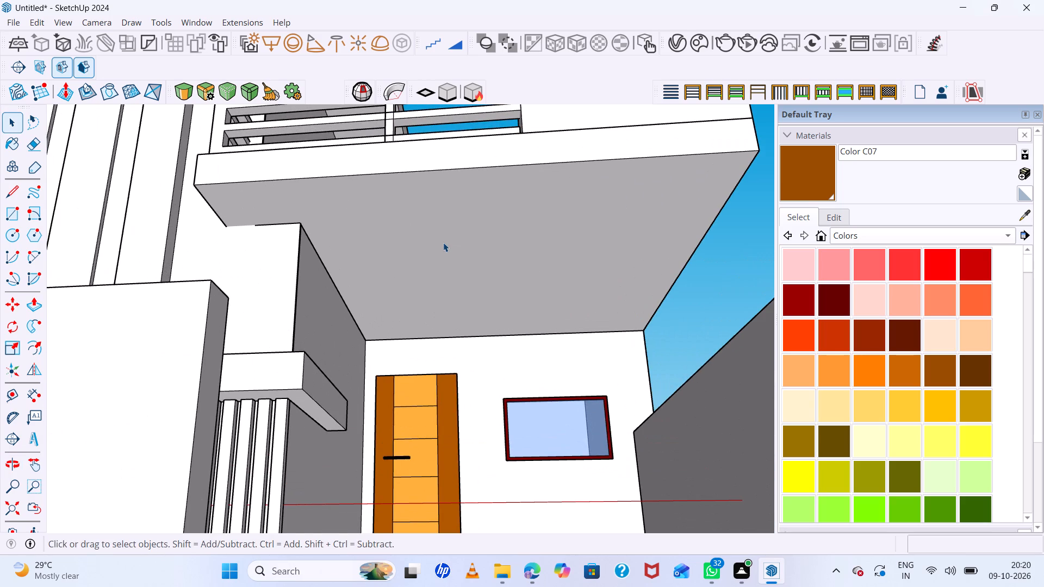
{"action": "key", "text": "r"}
{"action": "left_click", "coordinate": [396, 218]}
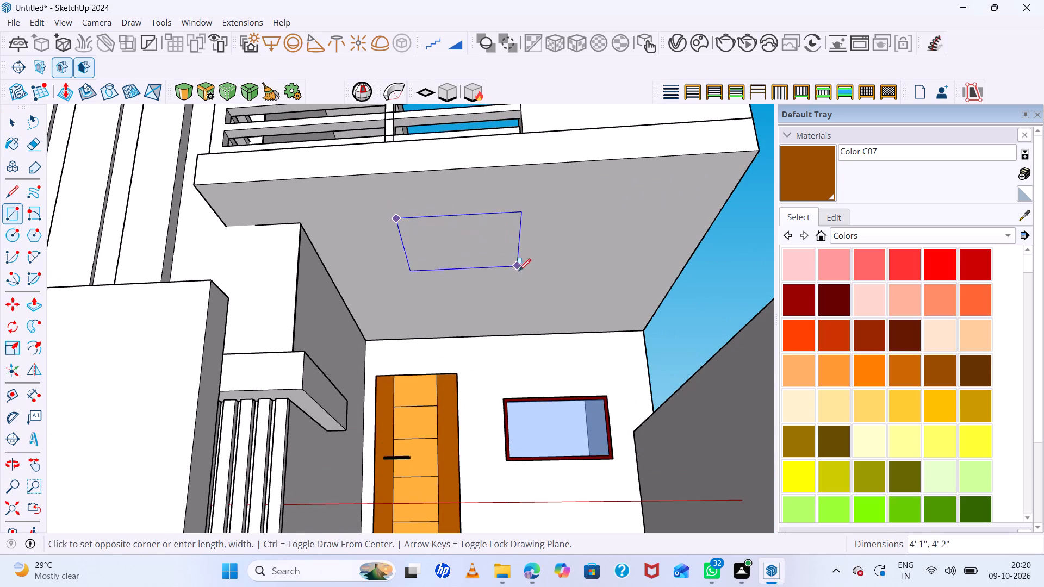
{"action": "left_click", "coordinate": [531, 276]}
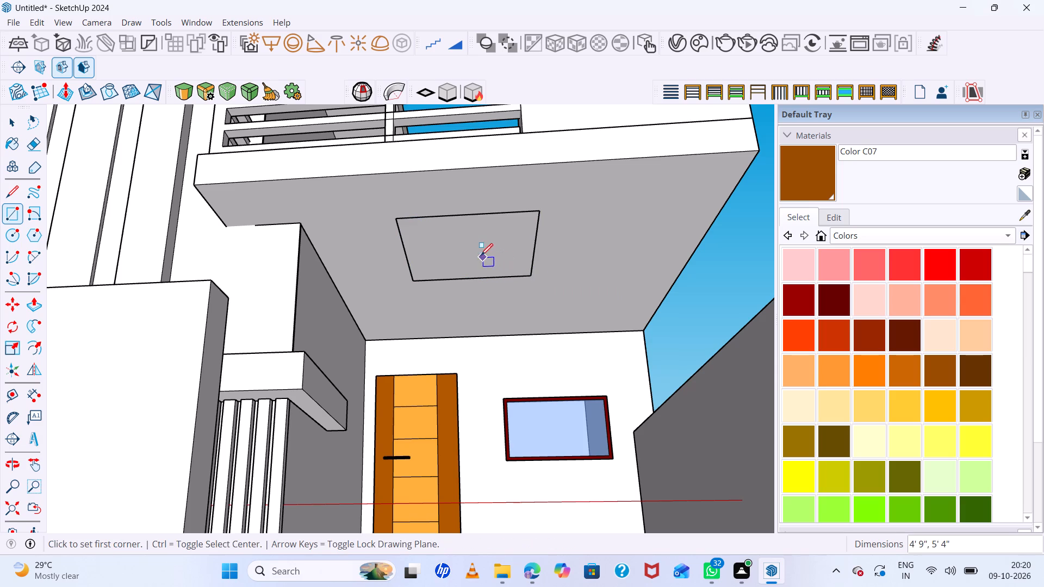
Make the porch ceiling rectangle's face and edges into a group.
{"action": "key", "text": "space"}
{"action": "left_click", "coordinate": [477, 251]}
{"action": "double_click", "coordinate": [477, 251]}
{"action": "right_click", "coordinate": [477, 249]}
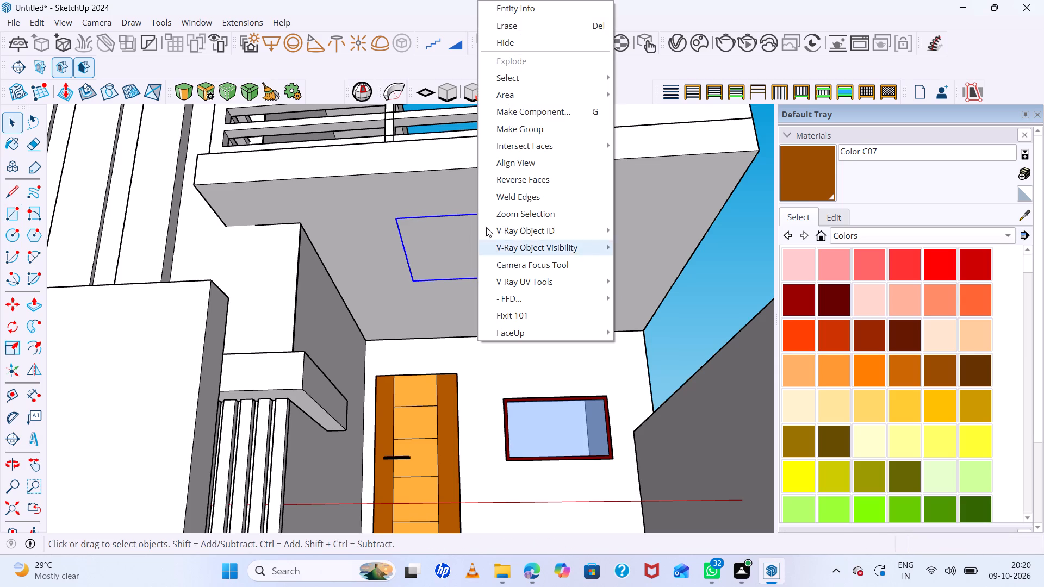
{"action": "left_click", "coordinate": [527, 135]}
Inside the ceiling rectangle's group, offset its outline inward by 2" to form a border, and close the group.
{"action": "double_click", "coordinate": [462, 257]}
{"action": "scroll", "coordinate": [462, 257], "scroll_direction": "up", "scroll_amount": 2}
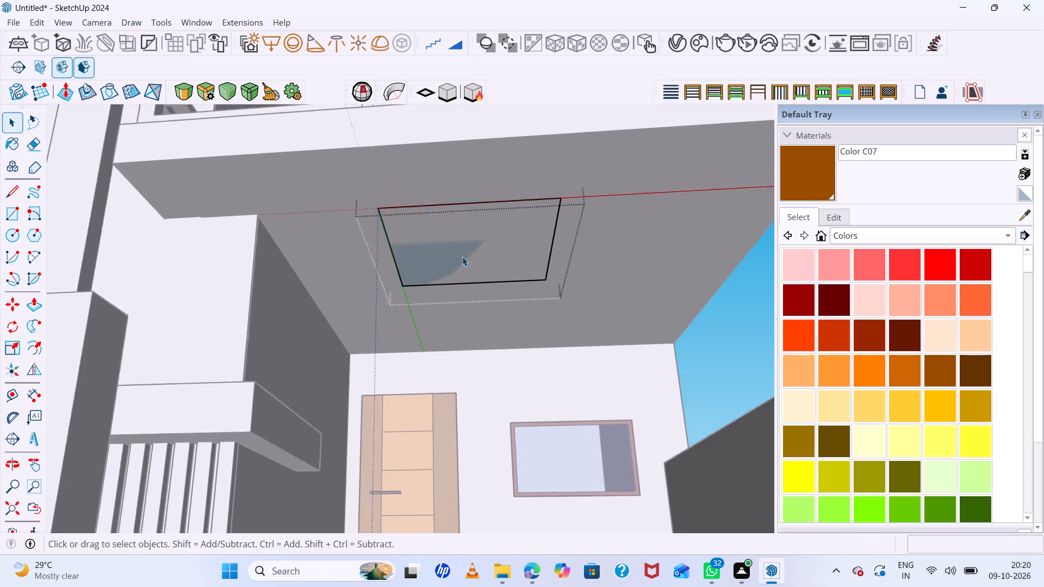
{"action": "scroll", "coordinate": [462, 257], "scroll_direction": "up", "scroll_amount": 1}
{"action": "key", "text": "f"}
{"action": "left_click", "coordinate": [396, 252]}
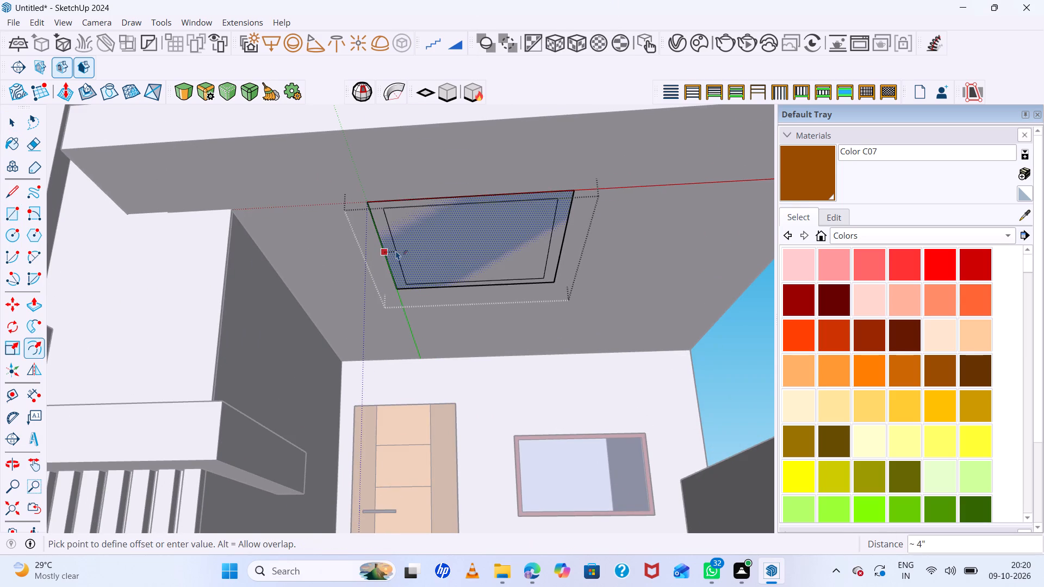
{"action": "key", "text": "2"}
{"action": "key", "text": "Return"}
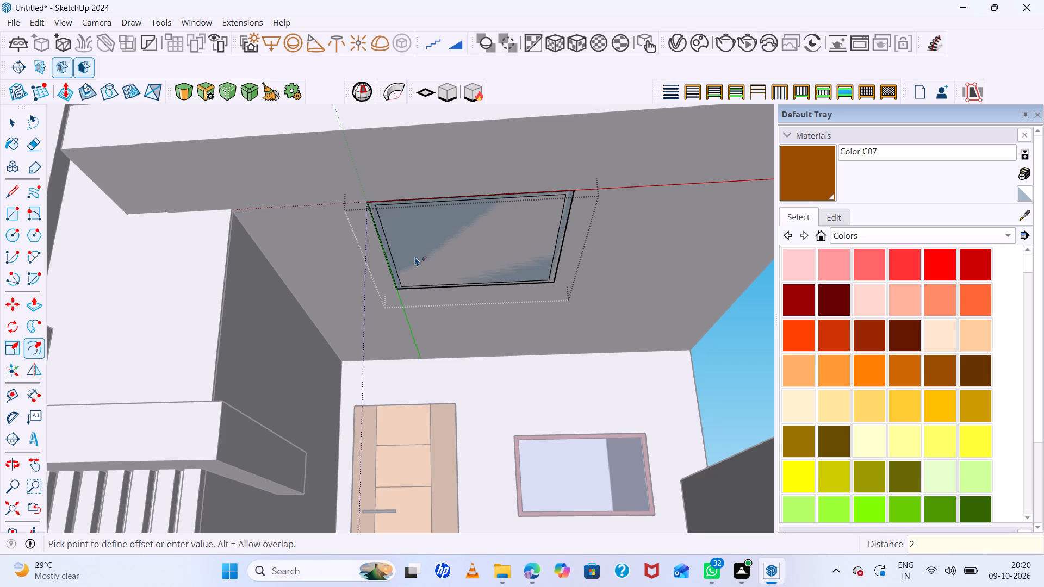
{"action": "key", "text": "space"}
{"action": "scroll", "coordinate": [478, 281], "scroll_direction": "down", "scroll_amount": 6}
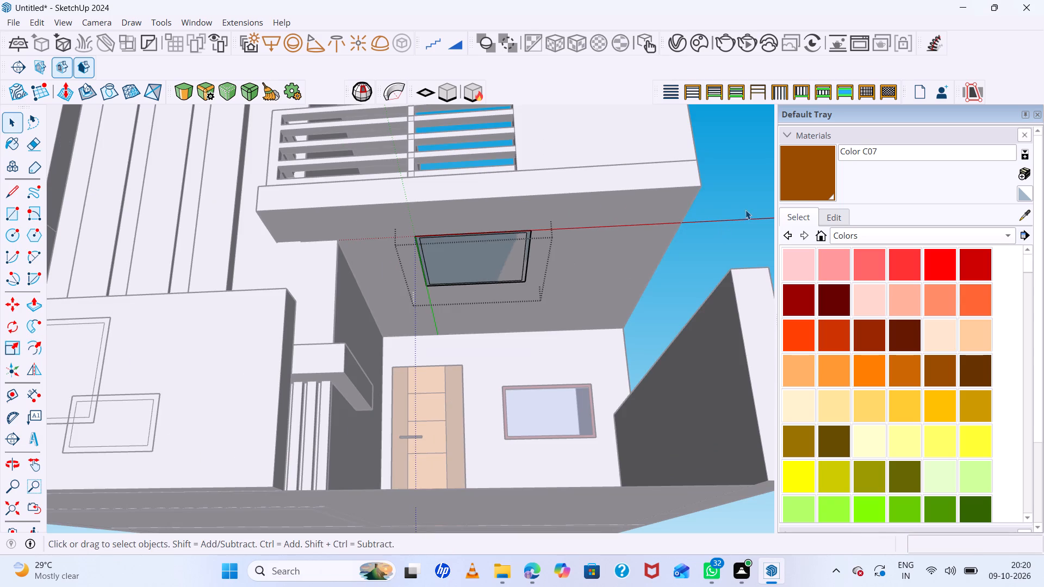
{"action": "left_click", "coordinate": [746, 210]}
Reopen the ceiling rectangle's group and extrude its narrow border face 2" down from the porch ceiling.
{"action": "scroll", "coordinate": [498, 278], "scroll_direction": "up", "scroll_amount": 4}
{"action": "right_click", "coordinate": [475, 243]}
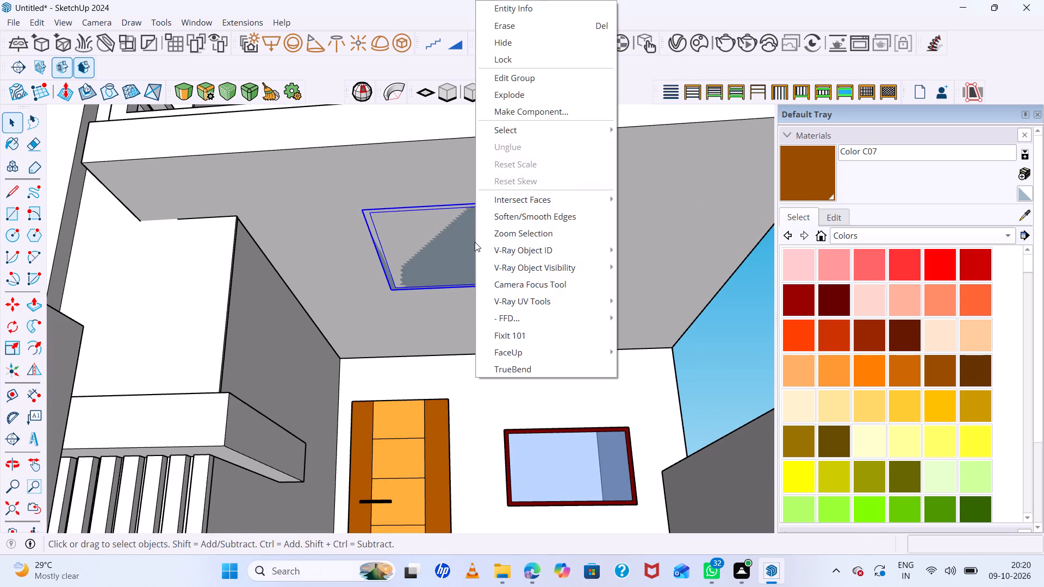
{"action": "left_click", "coordinate": [399, 246]}
{"action": "scroll", "coordinate": [418, 244], "scroll_direction": "down", "scroll_amount": 2}
{"action": "scroll", "coordinate": [435, 247], "scroll_direction": "up", "scroll_amount": 2}
{"action": "left_click", "coordinate": [437, 247]}
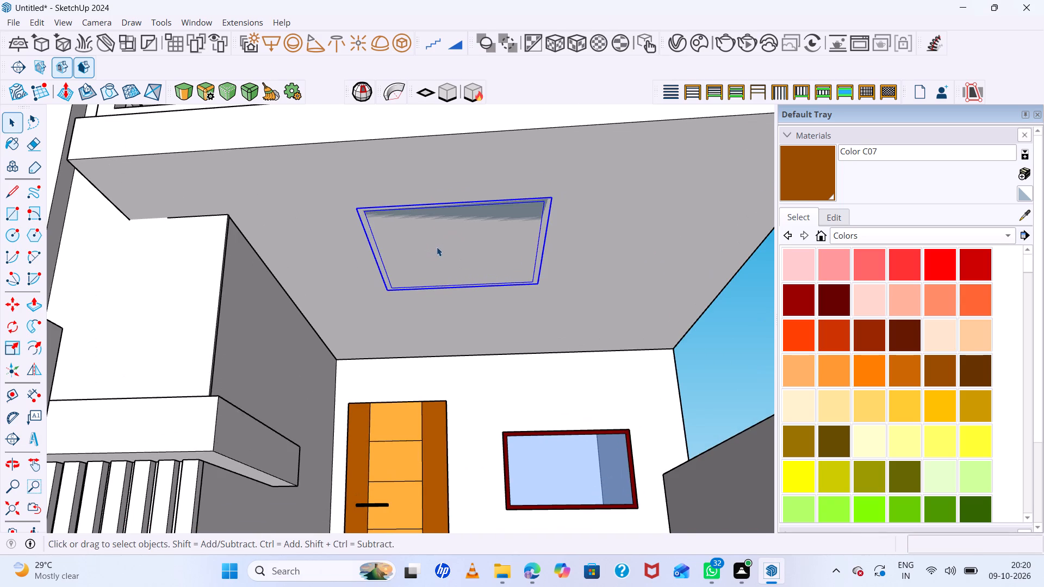
{"action": "scroll", "coordinate": [437, 247], "scroll_direction": "up", "scroll_amount": 1}
{"action": "double_click", "coordinate": [437, 246]}
{"action": "scroll", "coordinate": [438, 246], "scroll_direction": "up", "scroll_amount": 4}
{"action": "double_click", "coordinate": [438, 246]}
{"action": "scroll", "coordinate": [439, 246], "scroll_direction": "up", "scroll_amount": 3}
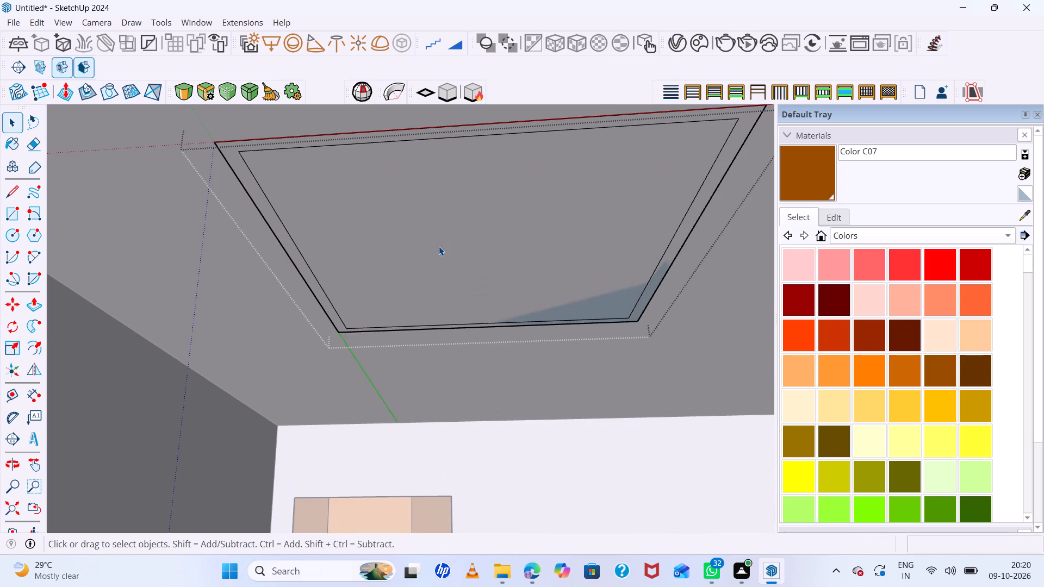
{"action": "left_click", "coordinate": [439, 246]}
{"action": "scroll", "coordinate": [307, 277], "scroll_direction": "up", "scroll_amount": 4}
{"action": "left_click", "coordinate": [310, 276]}
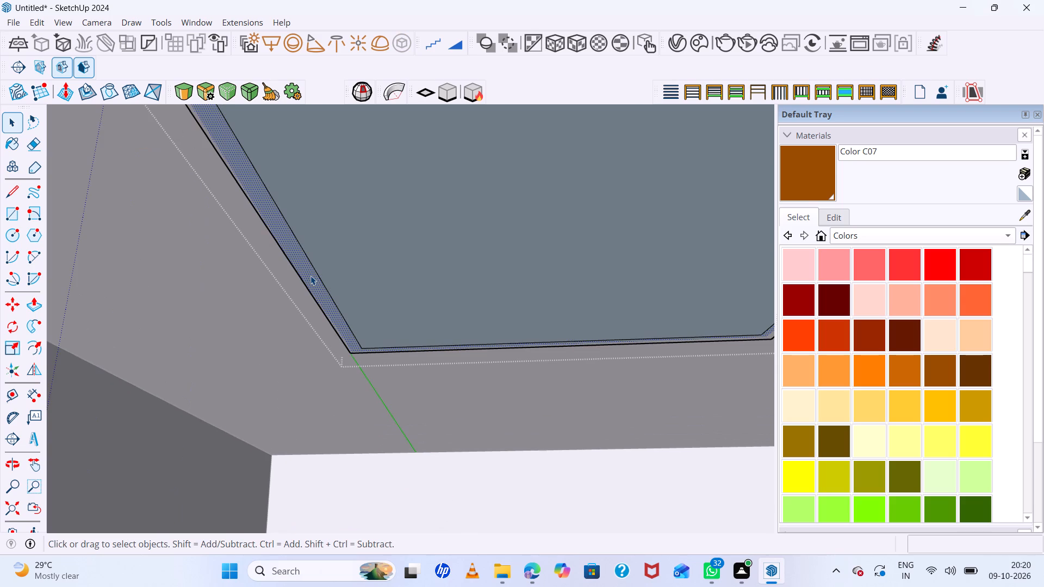
{"action": "key", "text": "p"}
{"action": "left_click", "coordinate": [311, 276]}
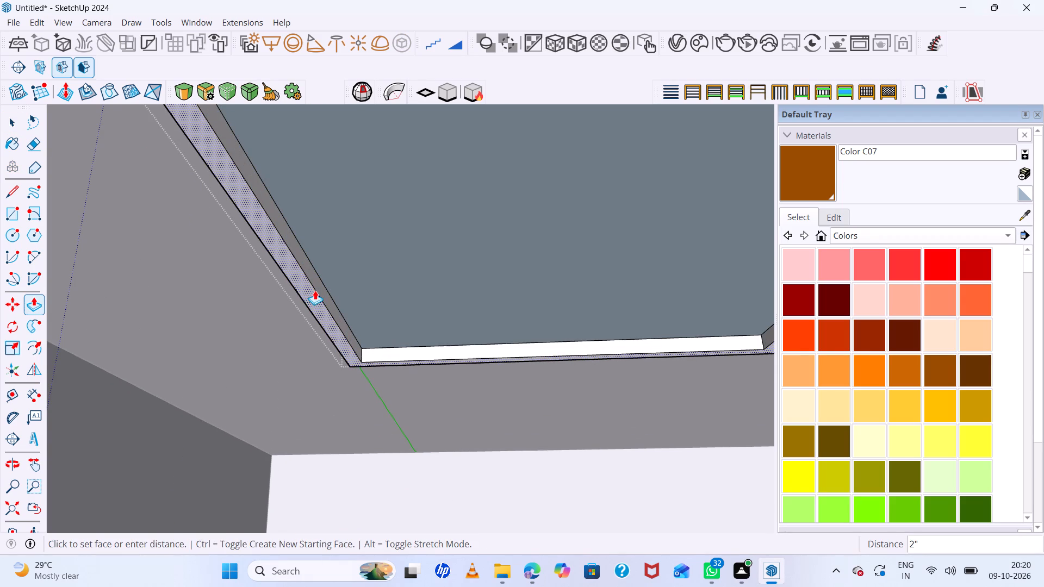
{"action": "left_click", "coordinate": [314, 295]}
Pull the inner panel face down 2" so it sits flush with the ceiling frame's lower face.
{"action": "scroll", "coordinate": [391, 266], "scroll_direction": "down", "scroll_amount": 10}
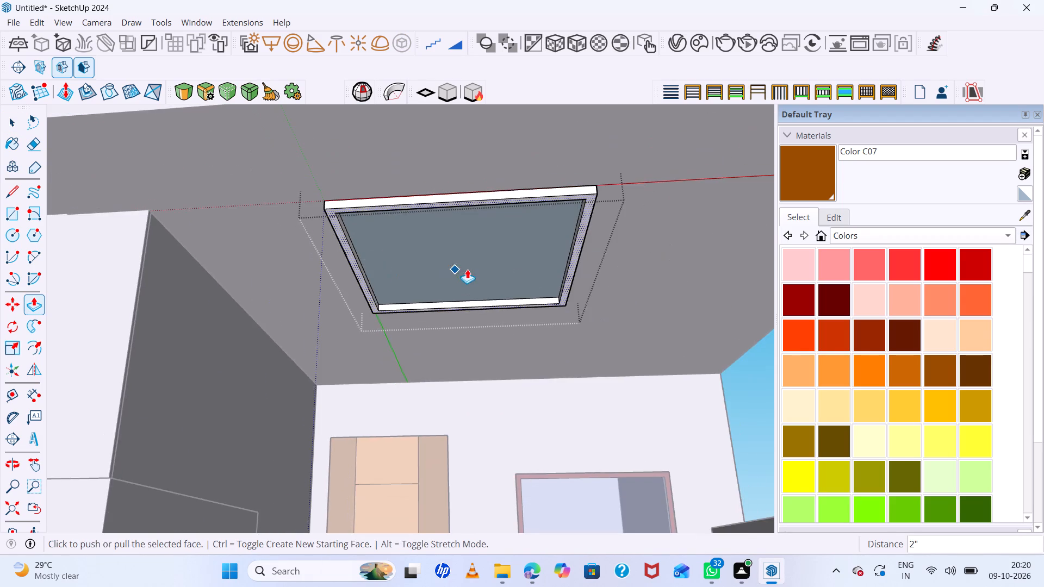
{"action": "middle_click_drag", "start_coordinate": [467, 267], "coordinate": [469, 245]}
{"action": "key", "text": "space"}
{"action": "left_click", "coordinate": [469, 245]}
{"action": "key", "text": "p"}
{"action": "left_click", "coordinate": [468, 244]}
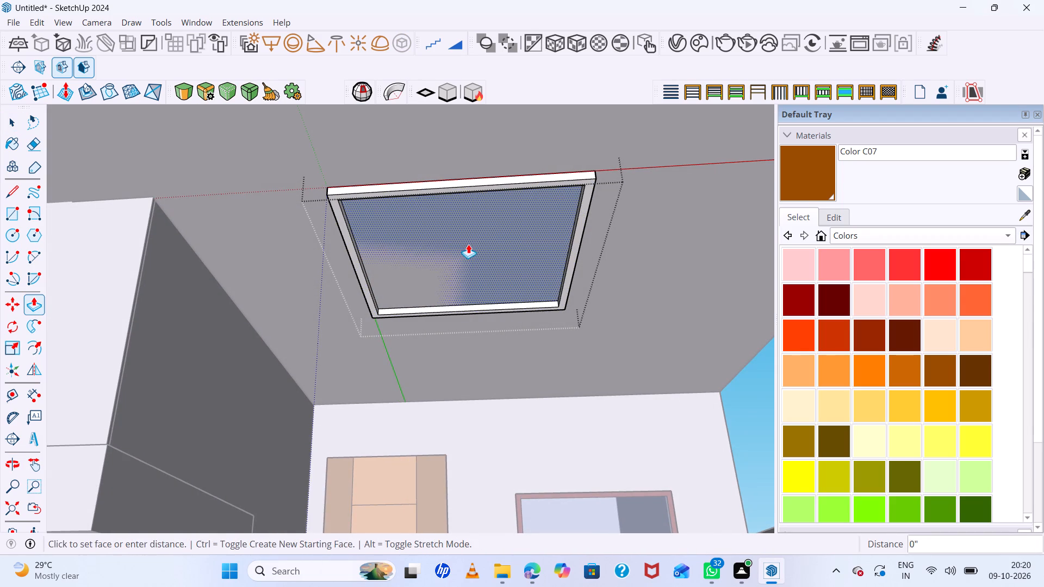
{"action": "left_click", "coordinate": [340, 200]}
{"action": "scroll", "coordinate": [539, 235], "scroll_direction": "up", "scroll_amount": 3}
Reverse the inner panel's face orientation inside the ceiling group and close the group.
{"action": "key", "text": "space"}
{"action": "left_click", "coordinate": [505, 230]}
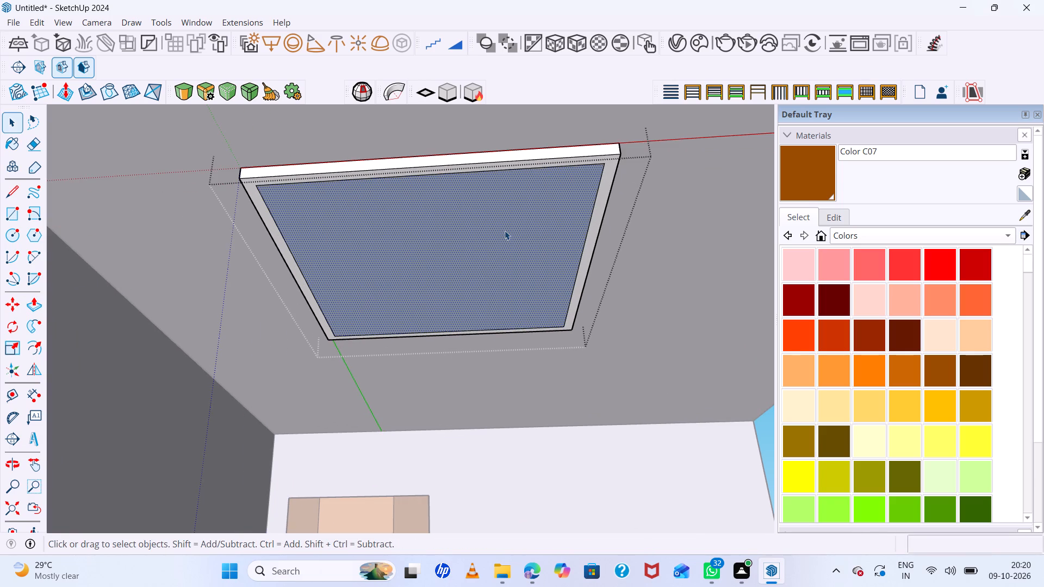
{"action": "right_click", "coordinate": [505, 230]}
{"action": "left_click", "coordinate": [575, 379]}
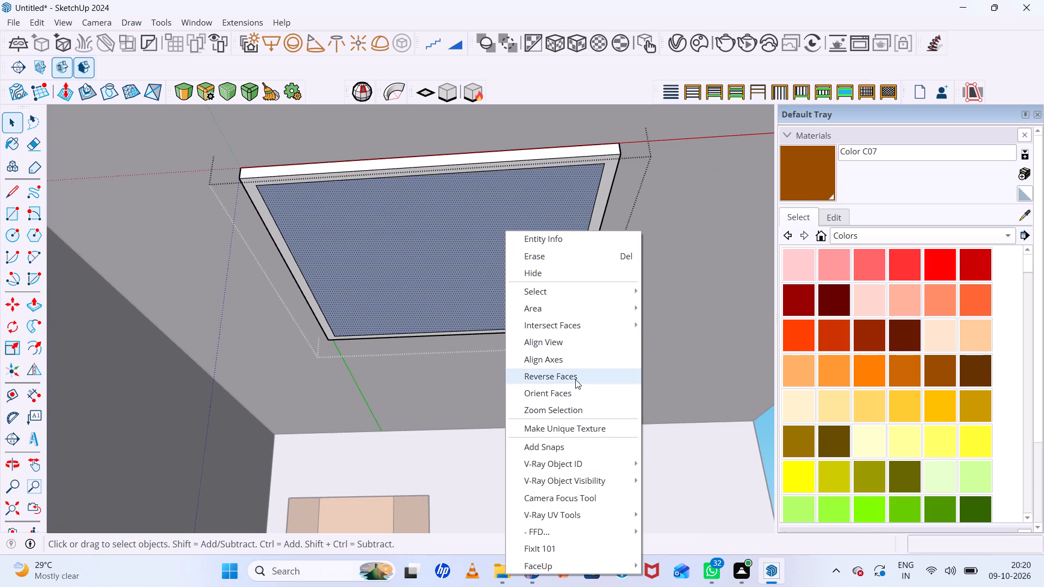
{"action": "scroll", "coordinate": [458, 271], "scroll_direction": "down", "scroll_amount": 6}
{"action": "middle_click_drag", "start_coordinate": [606, 290], "coordinate": [593, 230]}
{"action": "key", "text": "space"}
{"action": "scroll", "coordinate": [487, 252], "scroll_direction": "down", "scroll_amount": 12}
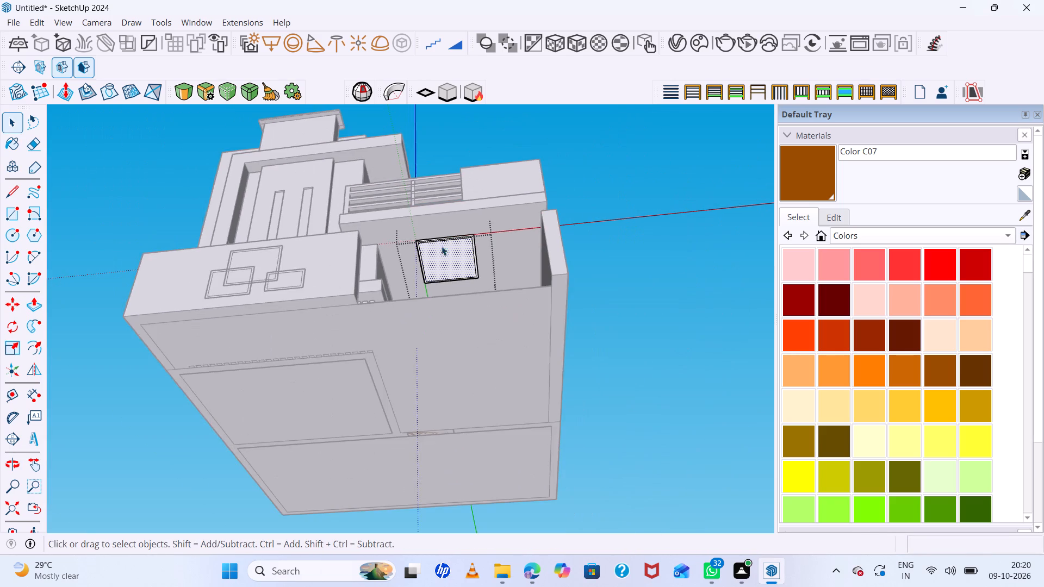
{"action": "left_click", "coordinate": [718, 177]}
Reopen the ceiling panel's group and push the inner panel face 2" up into the frame.
{"action": "scroll", "coordinate": [501, 229], "scroll_direction": "up", "scroll_amount": 9}
{"action": "middle_click_drag", "start_coordinate": [502, 294], "coordinate": [529, 351]}
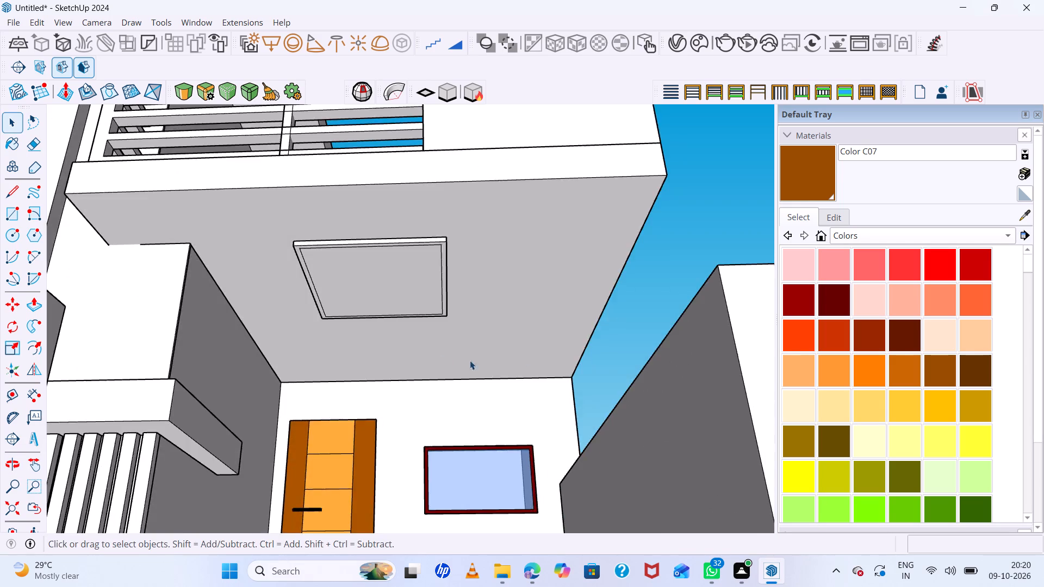
{"action": "scroll", "coordinate": [429, 328], "scroll_direction": "up", "scroll_amount": 9}
{"action": "scroll", "coordinate": [412, 285], "scroll_direction": "down", "scroll_amount": 10}
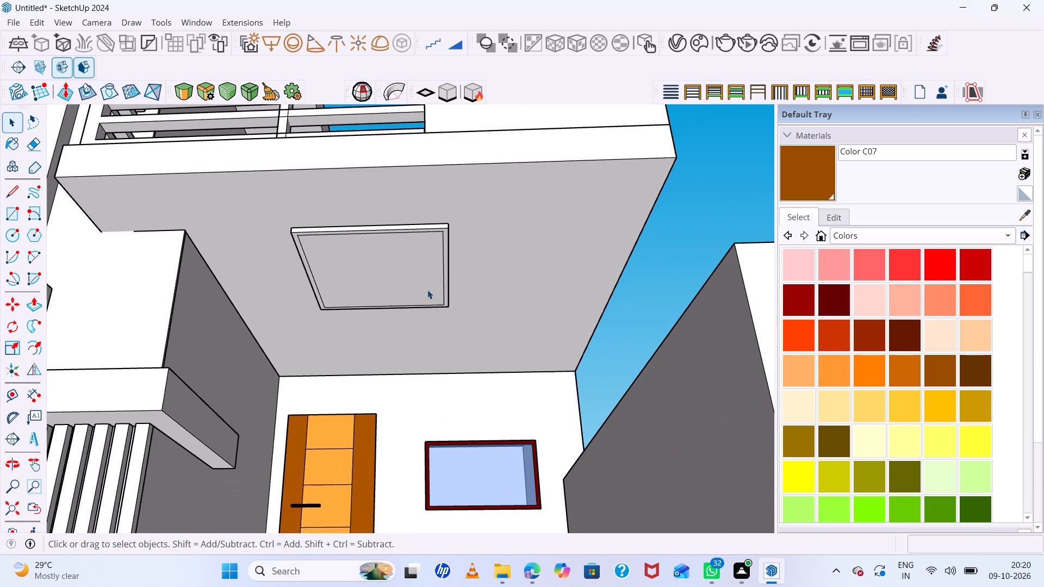
{"action": "left_click", "coordinate": [422, 276]}
{"action": "scroll", "coordinate": [422, 273], "scroll_direction": "up", "scroll_amount": 2}
{"action": "double_click", "coordinate": [422, 273]}
{"action": "left_click", "coordinate": [424, 273]}
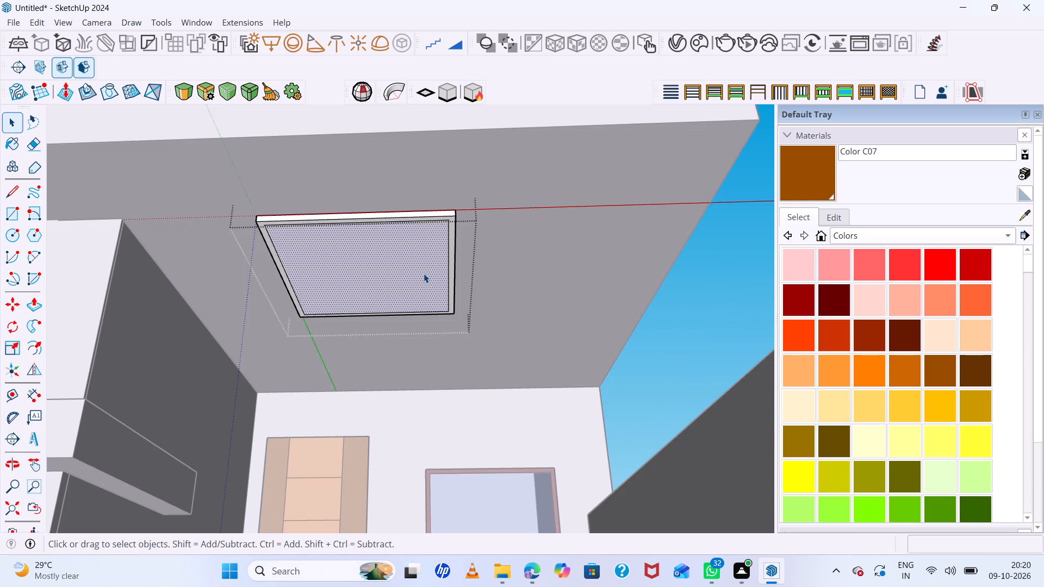
{"action": "key", "text": "p"}
{"action": "left_click", "coordinate": [424, 273]}
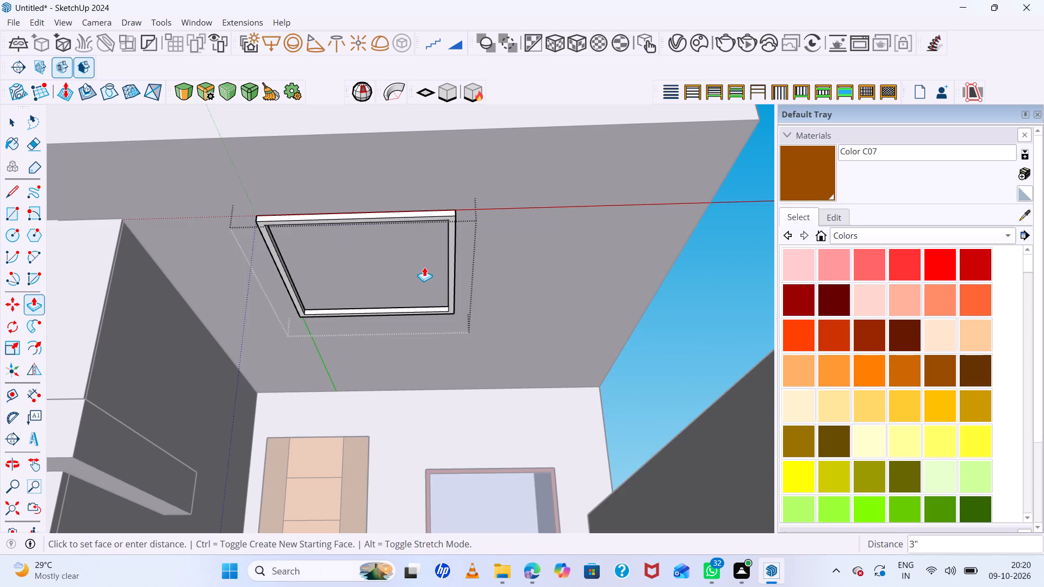
{"action": "left_click", "coordinate": [428, 255]}
Pull the recessed inner panel face back down 1" within the ceiling frame and close the group.
{"action": "scroll", "coordinate": [415, 273], "scroll_direction": "down", "scroll_amount": 5}
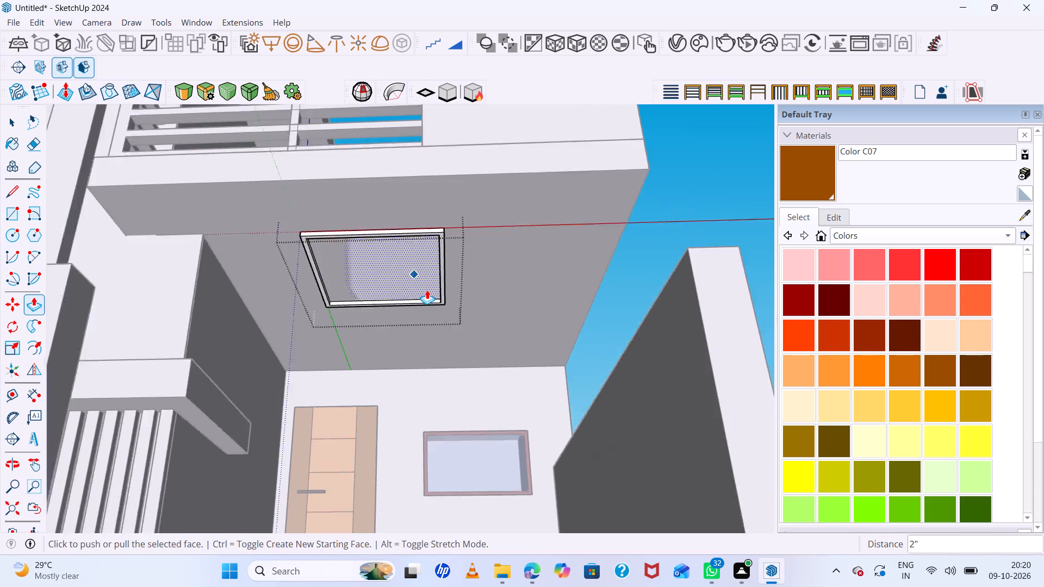
{"action": "middle_click_drag", "start_coordinate": [474, 290], "coordinate": [461, 293]}
{"action": "left_click", "coordinate": [401, 269]}
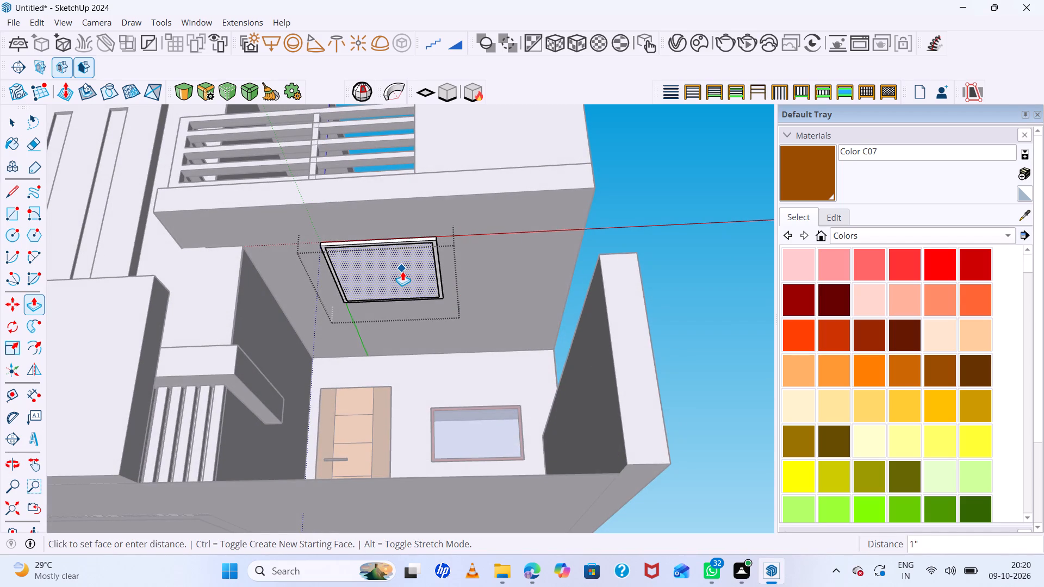
{"action": "scroll", "coordinate": [402, 271], "scroll_direction": "up", "scroll_amount": 5}
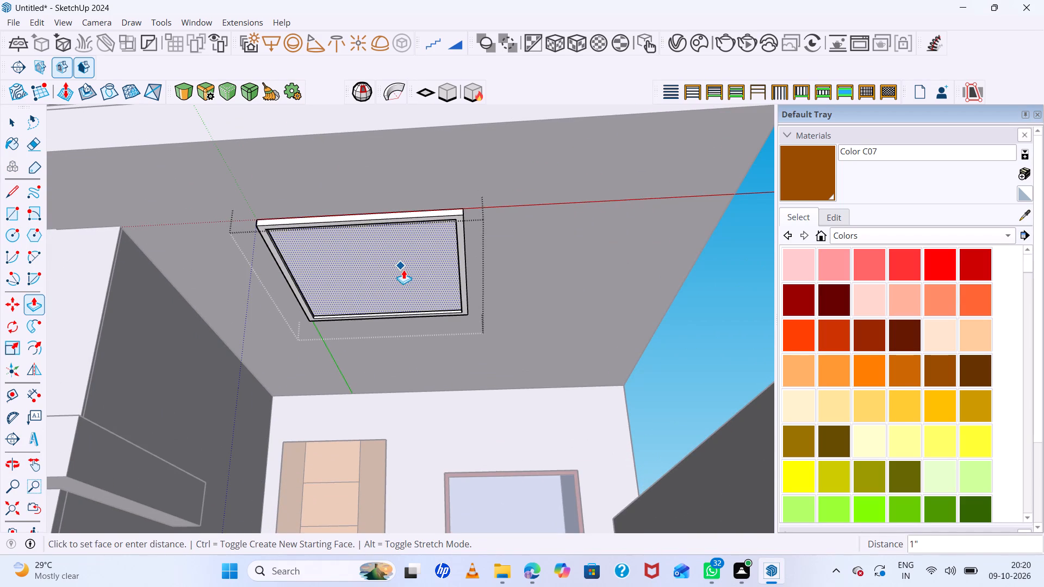
{"action": "left_click", "coordinate": [403, 270]}
{"action": "scroll", "coordinate": [393, 273], "scroll_direction": "down", "scroll_amount": 5}
{"action": "key", "text": "space"}
{"action": "middle_click_drag", "start_coordinate": [471, 296], "coordinate": [478, 273]}
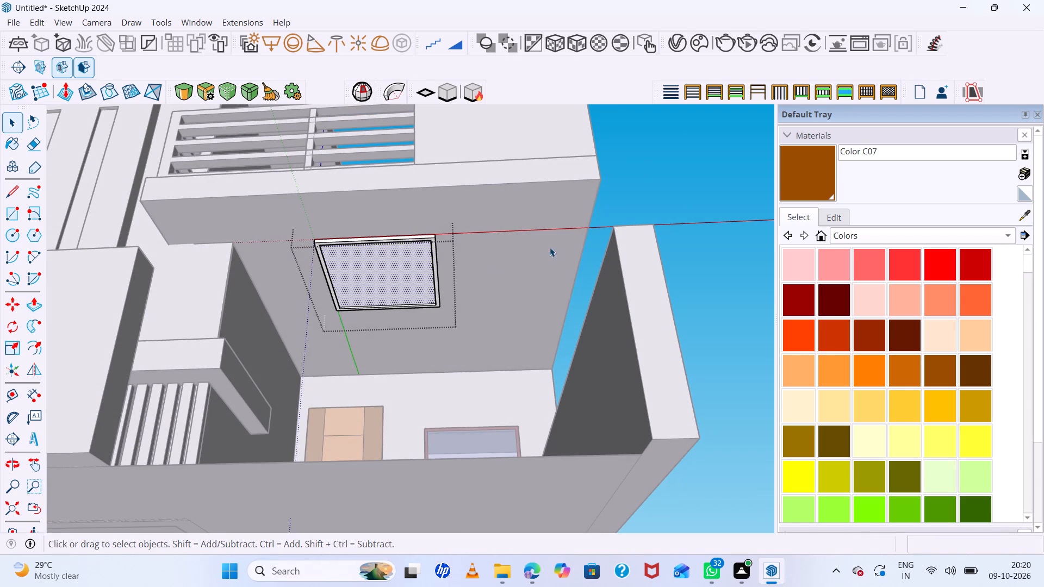
{"action": "left_click", "coordinate": [652, 188]}
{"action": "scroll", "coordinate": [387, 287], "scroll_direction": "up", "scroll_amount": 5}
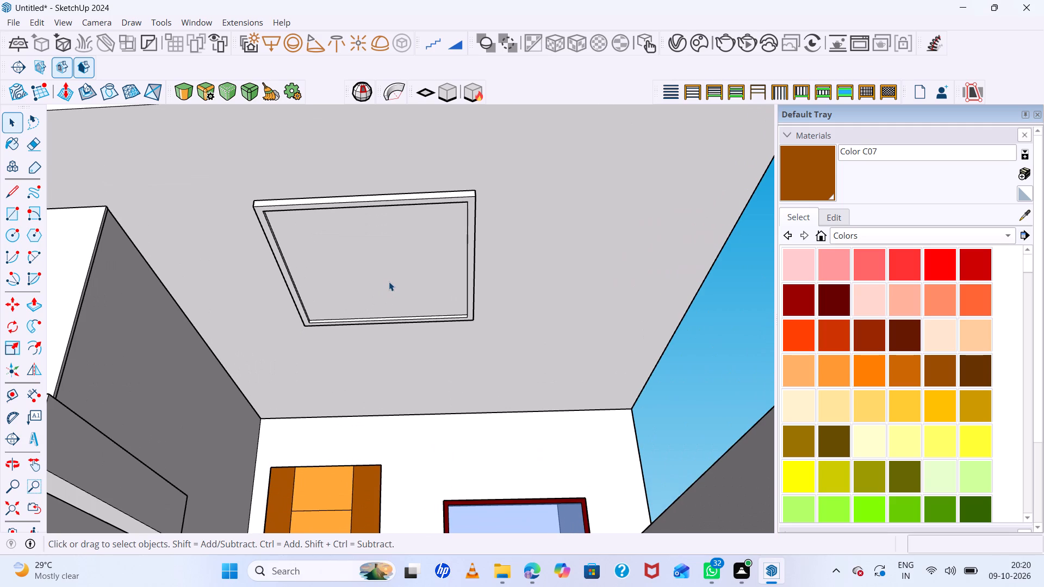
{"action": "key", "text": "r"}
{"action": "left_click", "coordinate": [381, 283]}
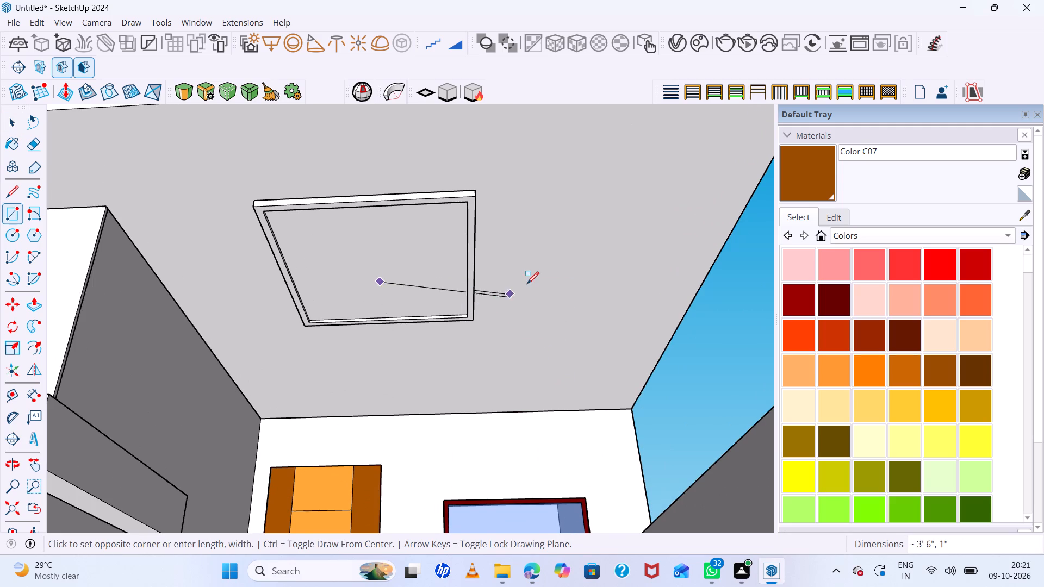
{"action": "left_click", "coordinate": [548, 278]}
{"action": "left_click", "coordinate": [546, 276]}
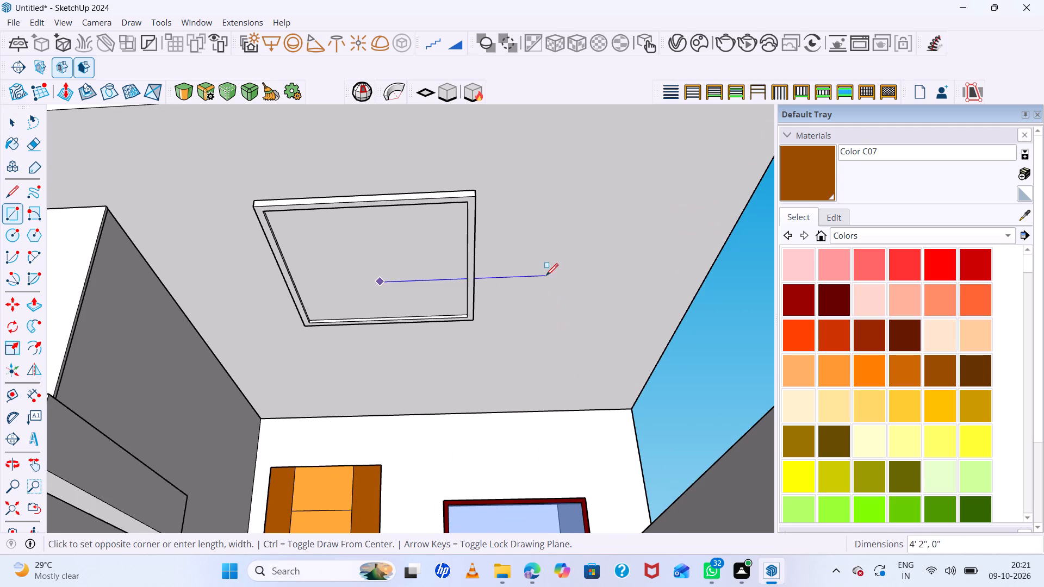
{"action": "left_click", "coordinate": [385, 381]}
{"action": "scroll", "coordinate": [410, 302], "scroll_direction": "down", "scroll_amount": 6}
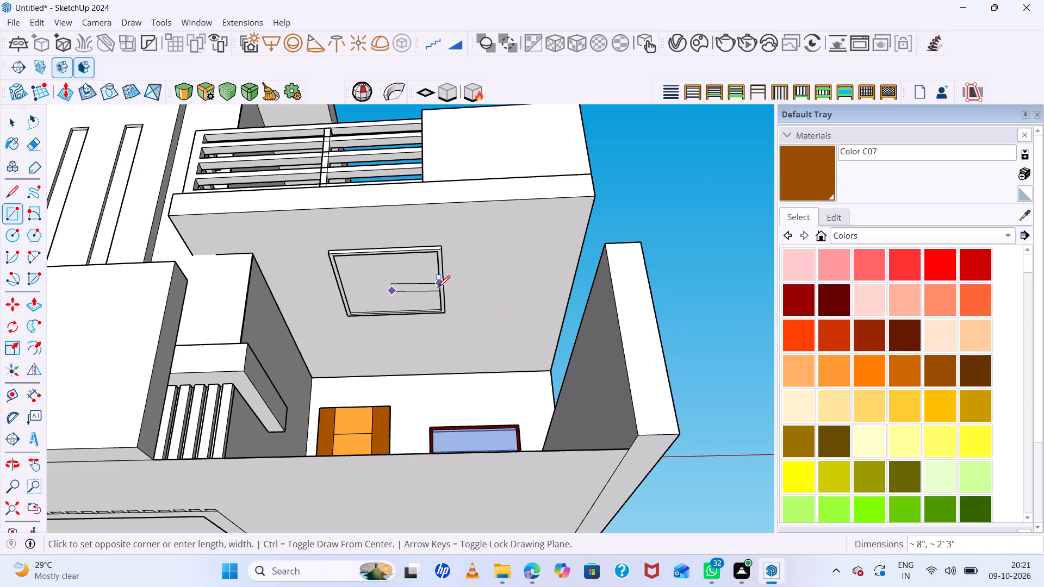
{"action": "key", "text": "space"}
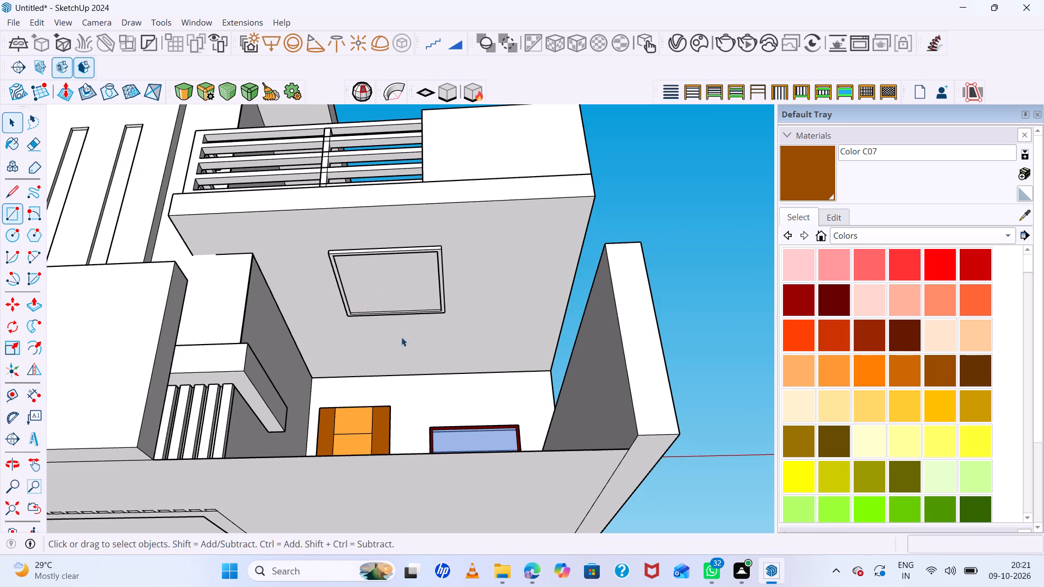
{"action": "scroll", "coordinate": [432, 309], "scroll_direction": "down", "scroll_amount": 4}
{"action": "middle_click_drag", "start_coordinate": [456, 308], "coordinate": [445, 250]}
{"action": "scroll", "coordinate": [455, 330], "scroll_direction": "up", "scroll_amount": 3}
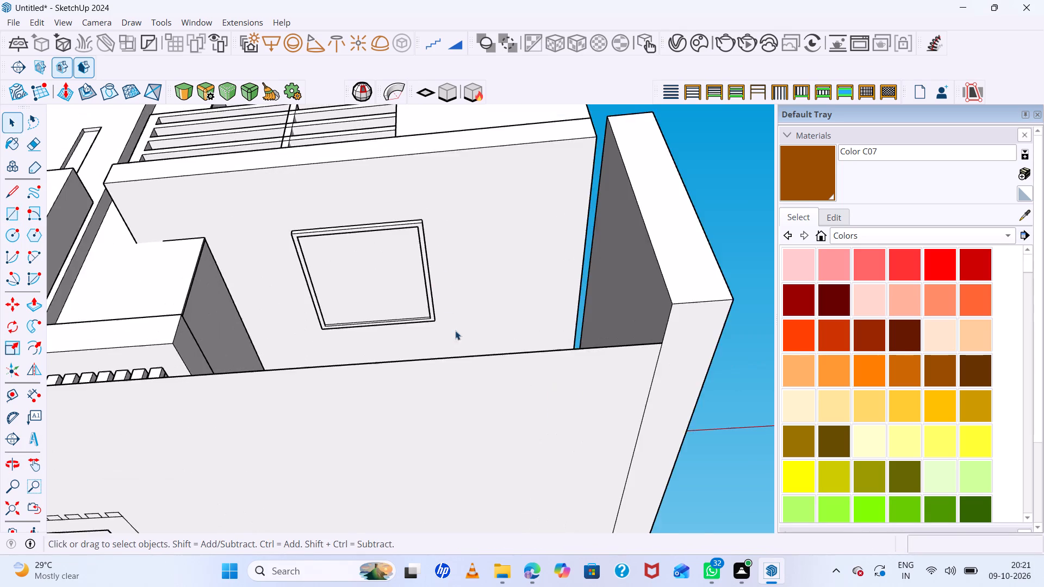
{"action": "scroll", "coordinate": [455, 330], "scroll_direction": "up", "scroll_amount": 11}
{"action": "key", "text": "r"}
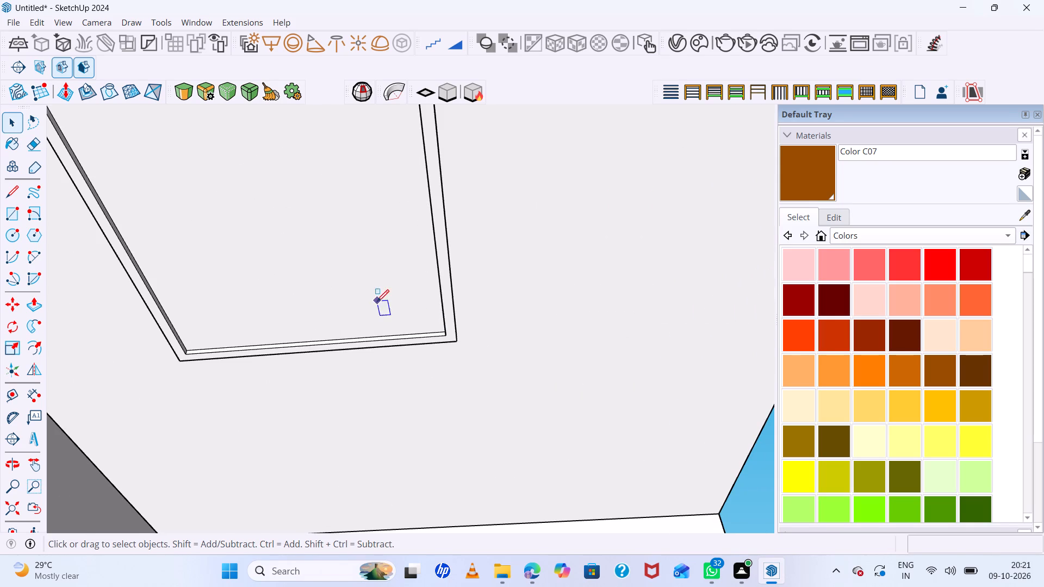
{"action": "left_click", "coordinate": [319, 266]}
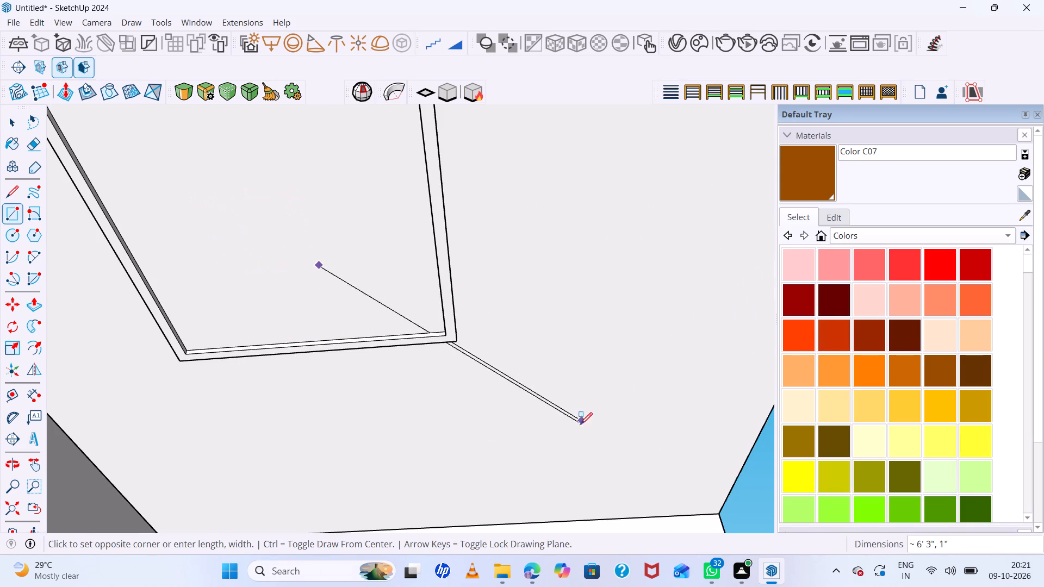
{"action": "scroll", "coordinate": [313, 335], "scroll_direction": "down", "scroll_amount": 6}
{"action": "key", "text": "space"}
Undo the recent push/pull and face-orientation edits on the ceiling panel, back to its flat bordered rectangle.
{"action": "middle_click_drag", "start_coordinate": [408, 391], "coordinate": [403, 339]}
{"action": "scroll", "coordinate": [399, 366], "scroll_direction": "down", "scroll_amount": 6}
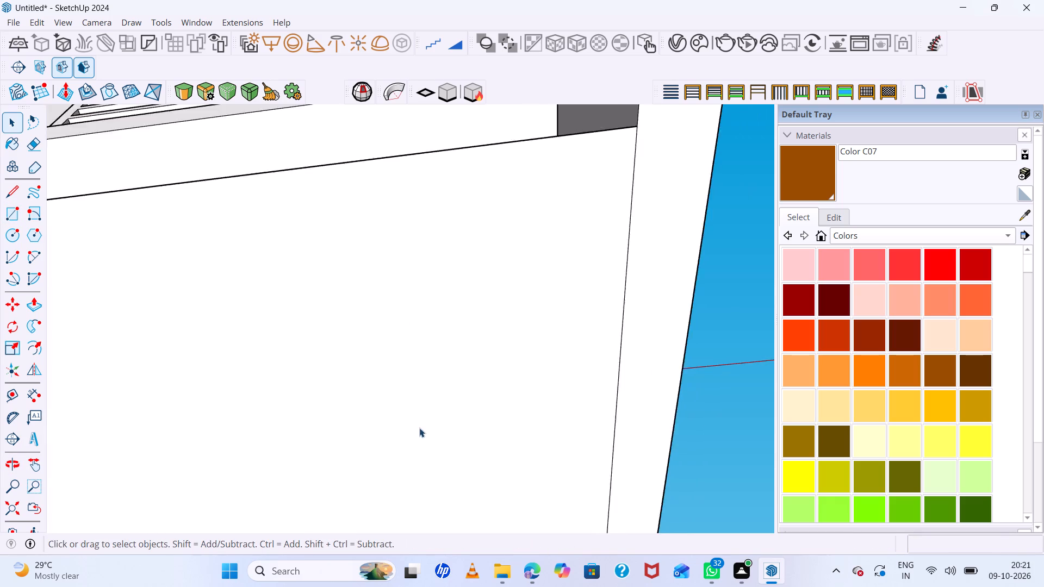
{"action": "scroll", "coordinate": [384, 313], "scroll_direction": "down", "scroll_amount": 12}
{"action": "middle_click_drag", "start_coordinate": [380, 318], "coordinate": [449, 503]}
{"action": "scroll", "coordinate": [399, 267], "scroll_direction": "up", "scroll_amount": 10}
{"action": "middle_click_drag", "start_coordinate": [422, 306], "coordinate": [422, 292]}
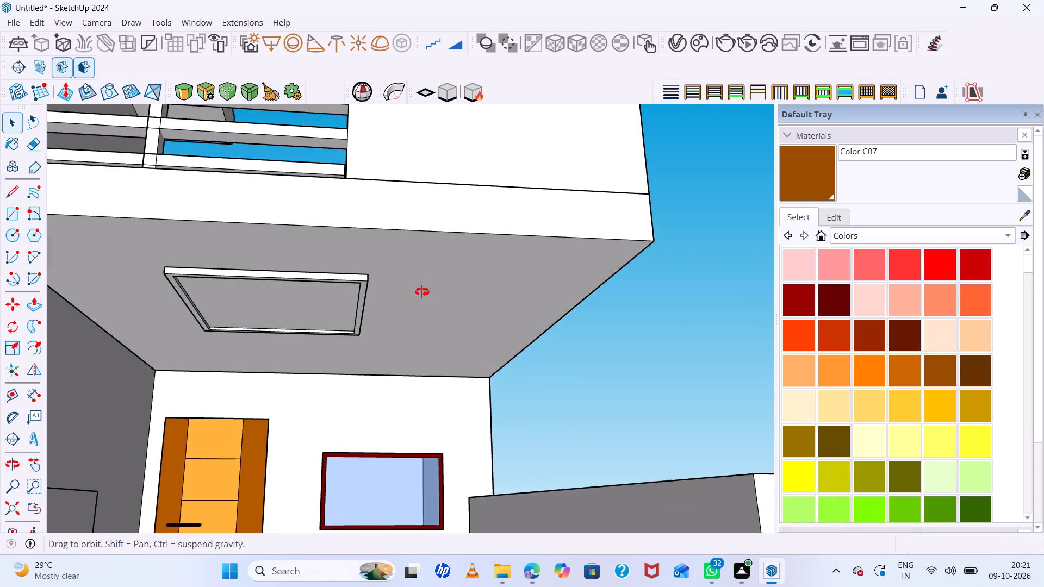
{"action": "middle_click_drag", "start_coordinate": [422, 292], "coordinate": [420, 282]}
{"action": "scroll", "coordinate": [300, 312], "scroll_direction": "down", "scroll_amount": 3}
{"action": "middle_click_drag", "start_coordinate": [317, 328], "coordinate": [320, 303]}
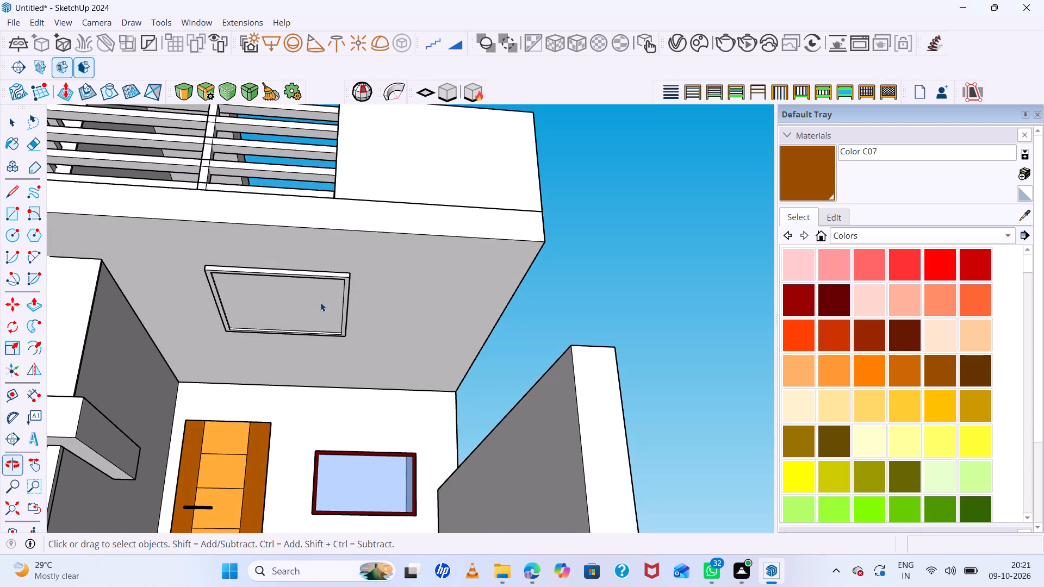
{"action": "key", "text": "ctrl+z"}
{"action": "key", "text": "ctrl+z"}
{"action": "key", "text": "ctrl+z"}
{"action": "key", "text": "ctrl+z"}
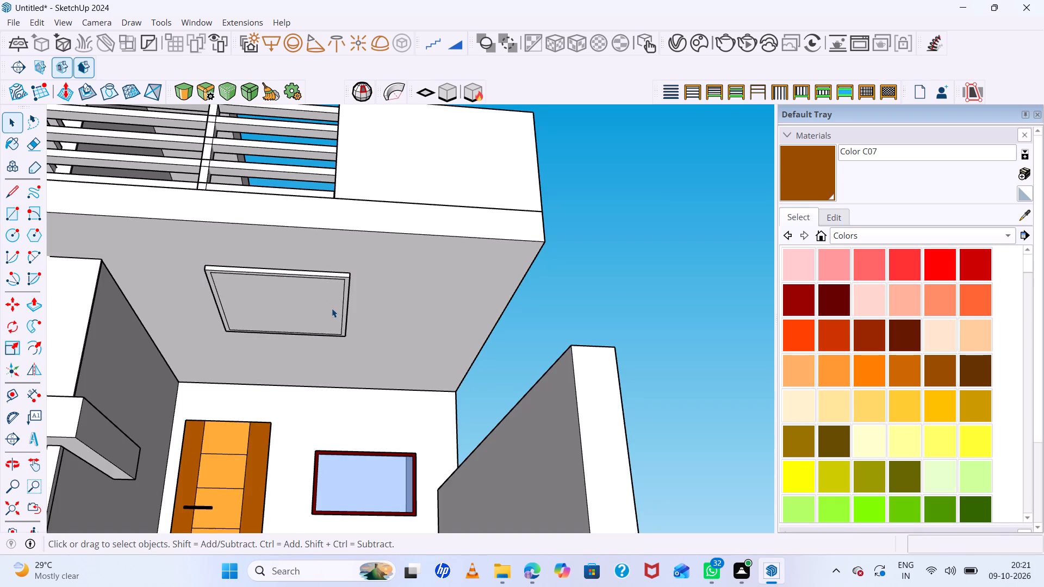
{"action": "key", "text": "ctrl+z"}
{"action": "key", "text": "ctrl+z"}
{"action": "key", "text": "ctrl+z"}
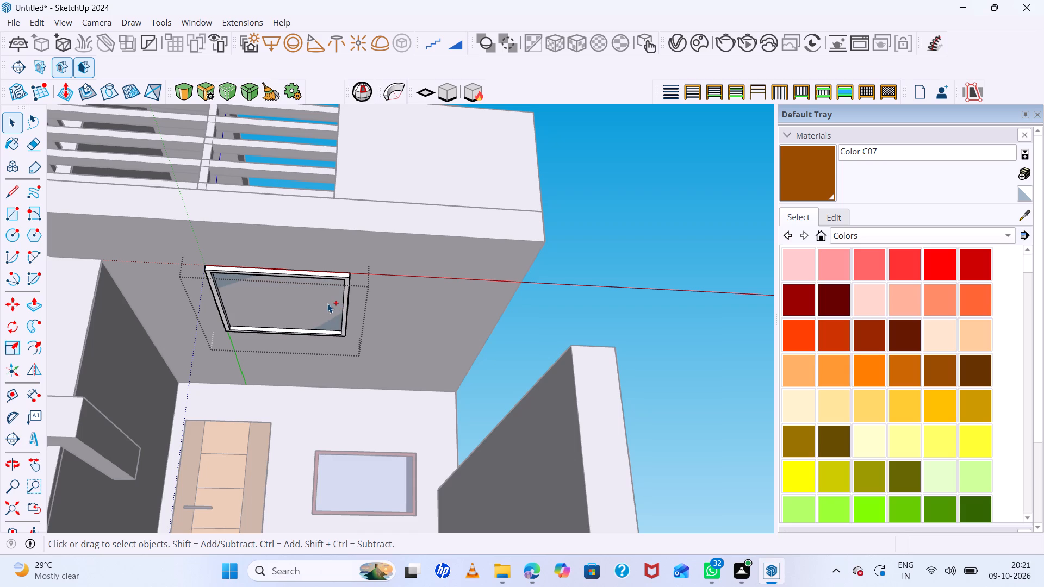
{"action": "key", "text": "ctrl+z"}
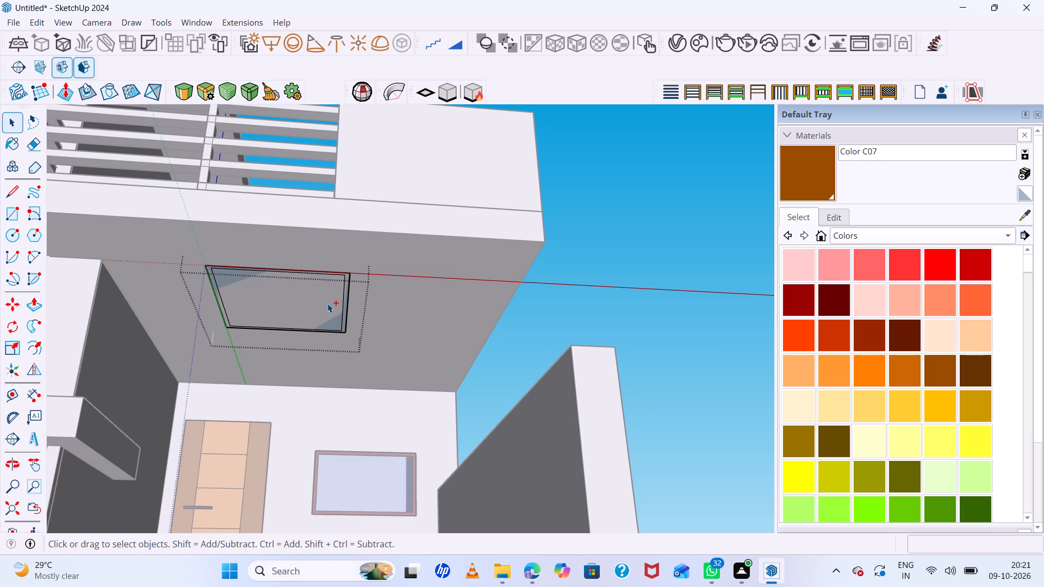
Close the panel's group and draw a second rectangle on the porch ceiling, overlapping the flat panel's corner.
{"action": "key", "text": "space"}
{"action": "left_click", "coordinate": [598, 209]}
{"action": "scroll", "coordinate": [292, 316], "scroll_direction": "up", "scroll_amount": 4}
{"action": "key", "text": "r"}
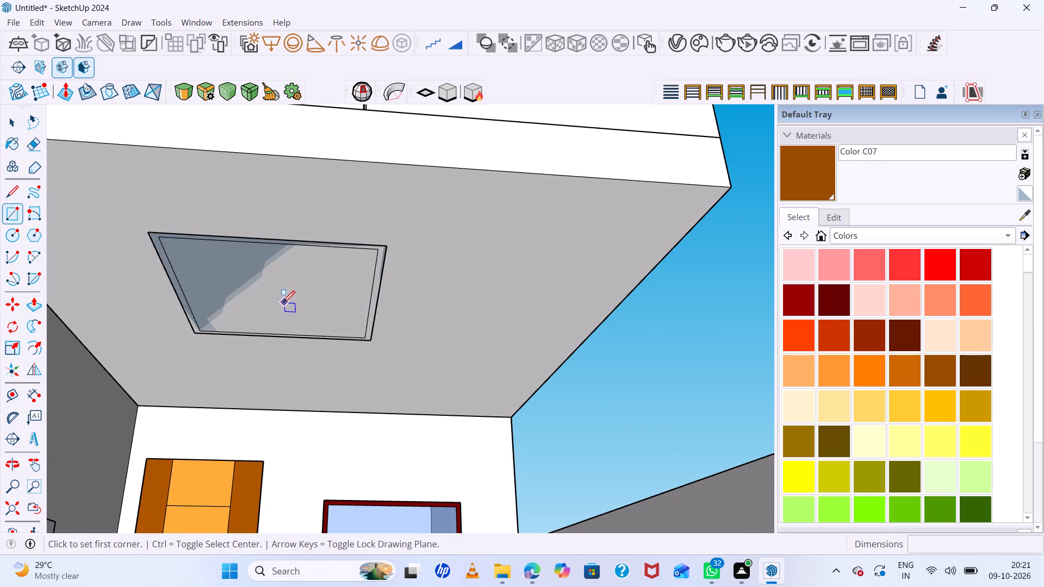
{"action": "double_click", "coordinate": [281, 304]}
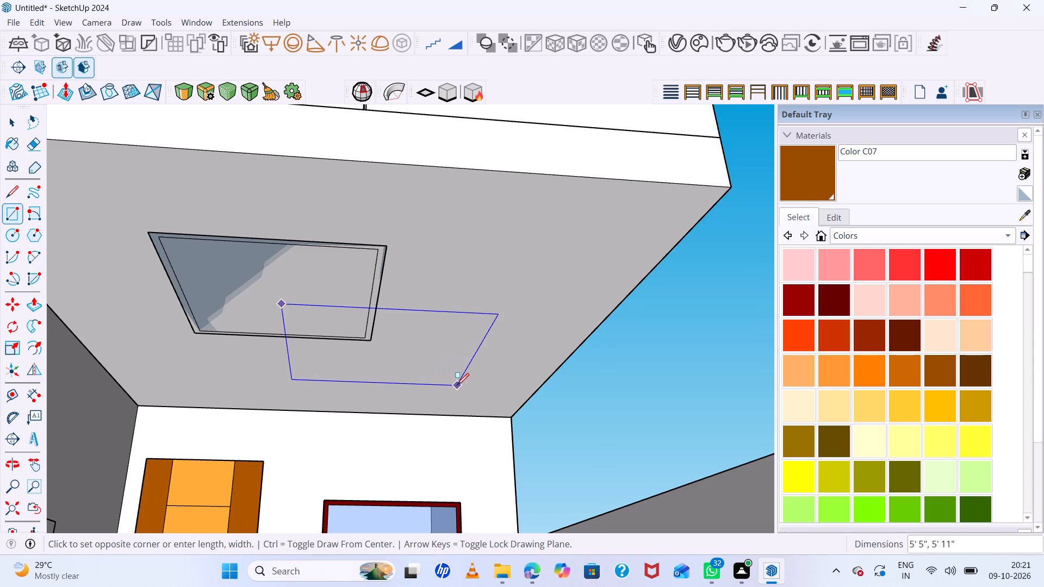
{"action": "double_click", "coordinate": [445, 383]}
{"action": "key", "text": "space"}
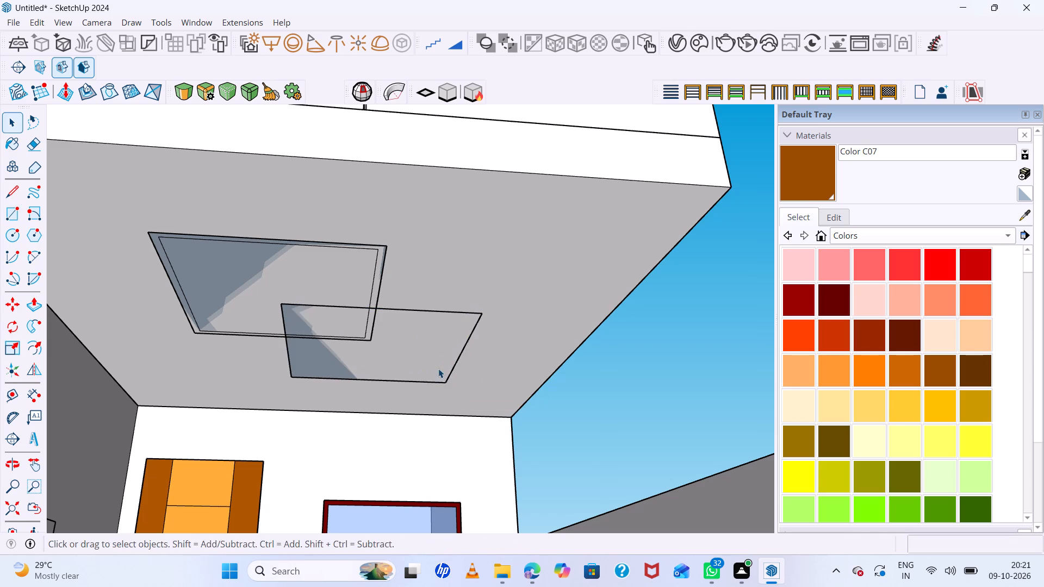
Offset the new ceiling rectangle's outline 2" inward to form a border.
{"action": "middle_click_drag", "start_coordinate": [438, 364], "coordinate": [426, 278]}
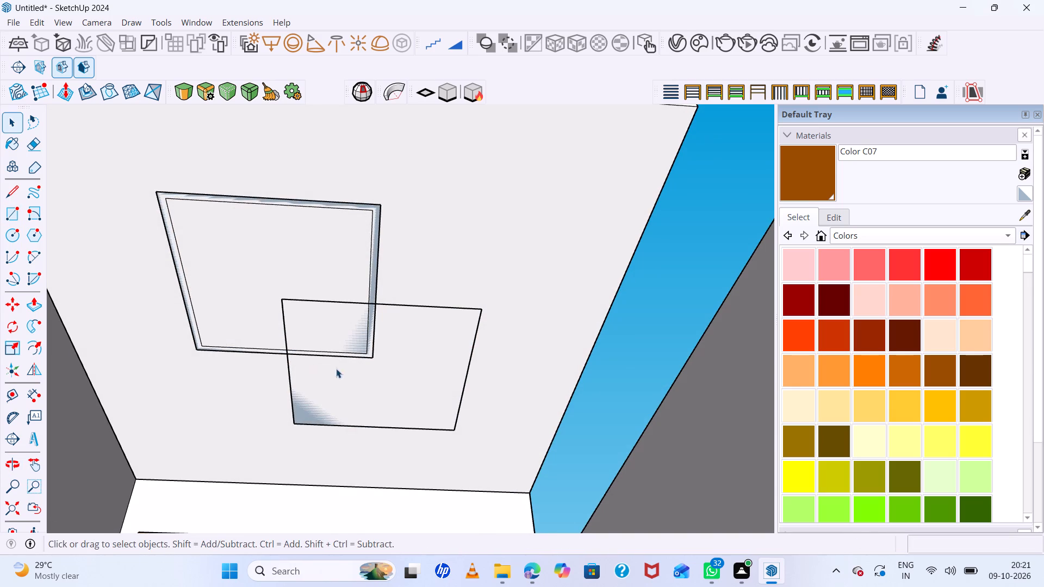
{"action": "middle_click_drag", "start_coordinate": [400, 362], "coordinate": [387, 407]}
{"action": "scroll", "coordinate": [327, 370], "scroll_direction": "up", "scroll_amount": 4}
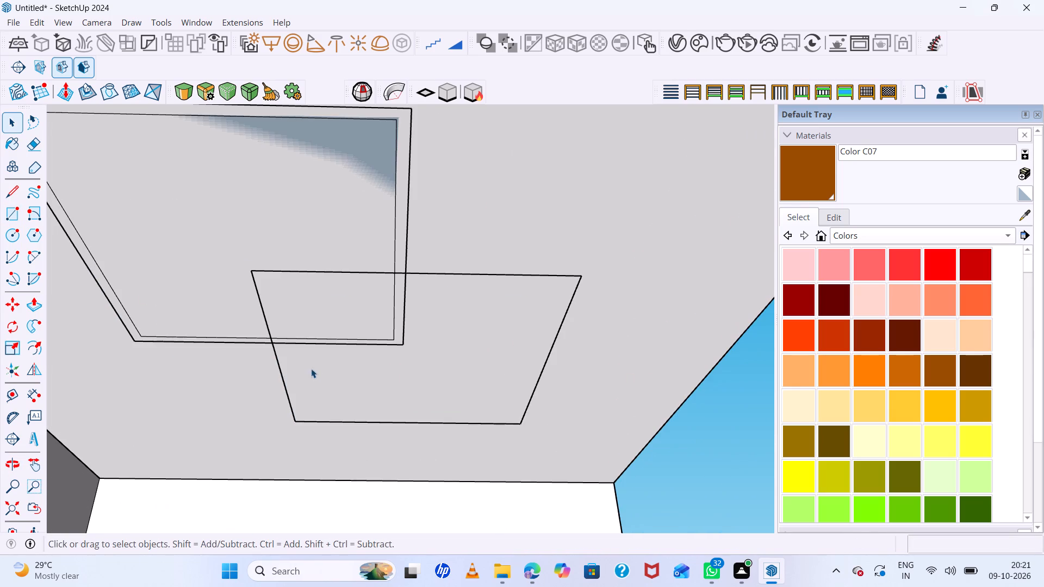
{"action": "key", "text": "f"}
{"action": "left_click", "coordinate": [285, 368]}
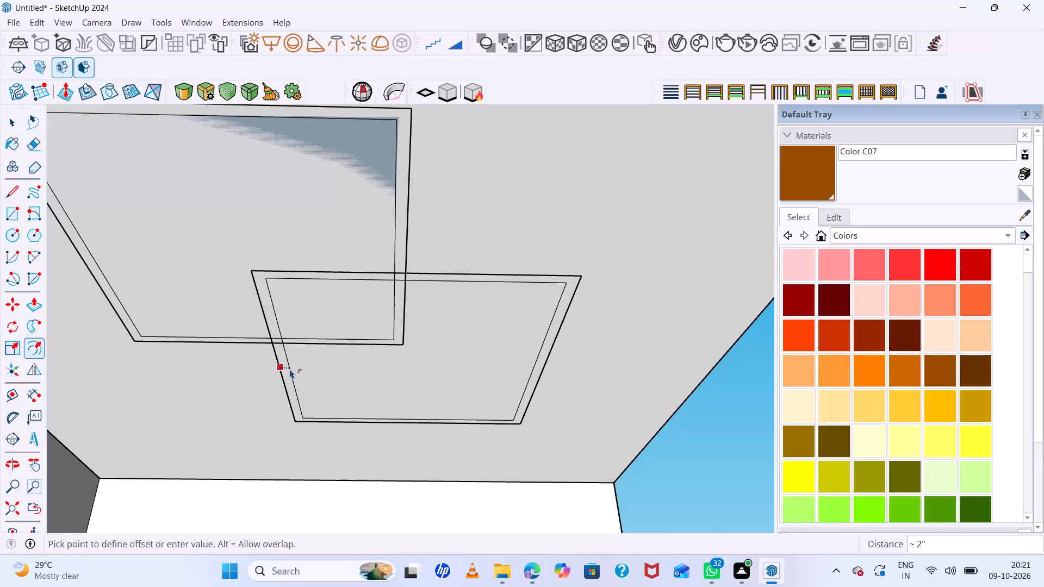
{"action": "key", "text": "Return"}
{"action": "key", "text": "2"}
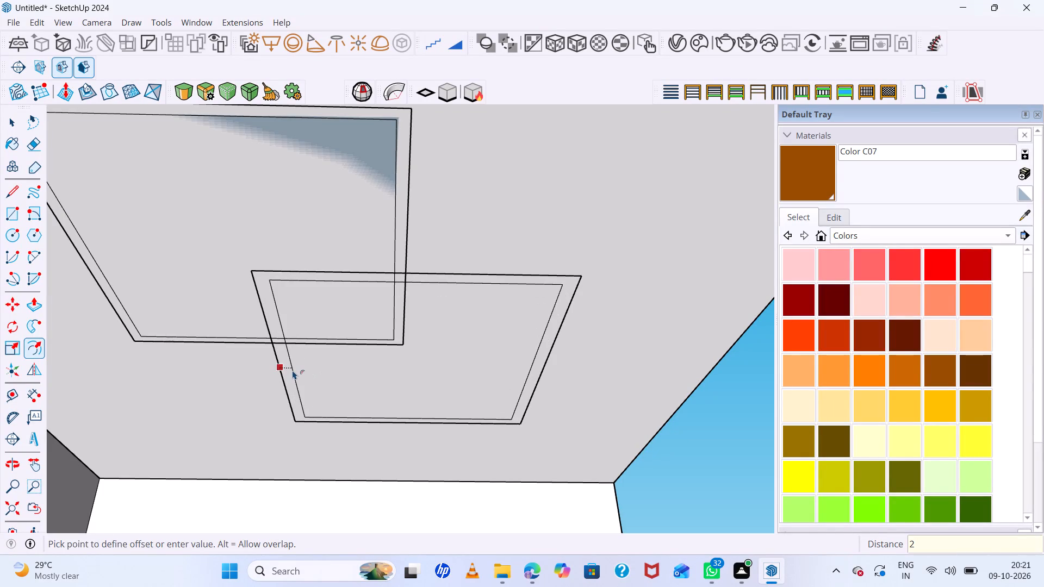
{"action": "key", "text": "Return"}
Select the new bordered rectangle with all its edges and make it a group.
{"action": "key", "text": "space"}
{"action": "left_click", "coordinate": [439, 340]}
{"action": "triple_click", "coordinate": [439, 340]}
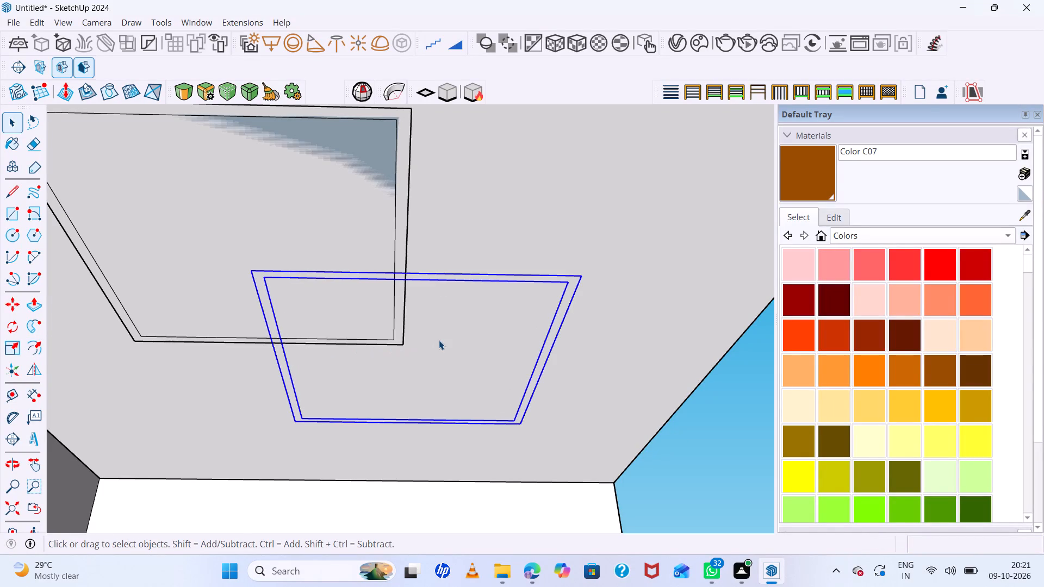
{"action": "right_click", "coordinate": [439, 340]}
{"action": "left_click", "coordinate": [486, 130]}
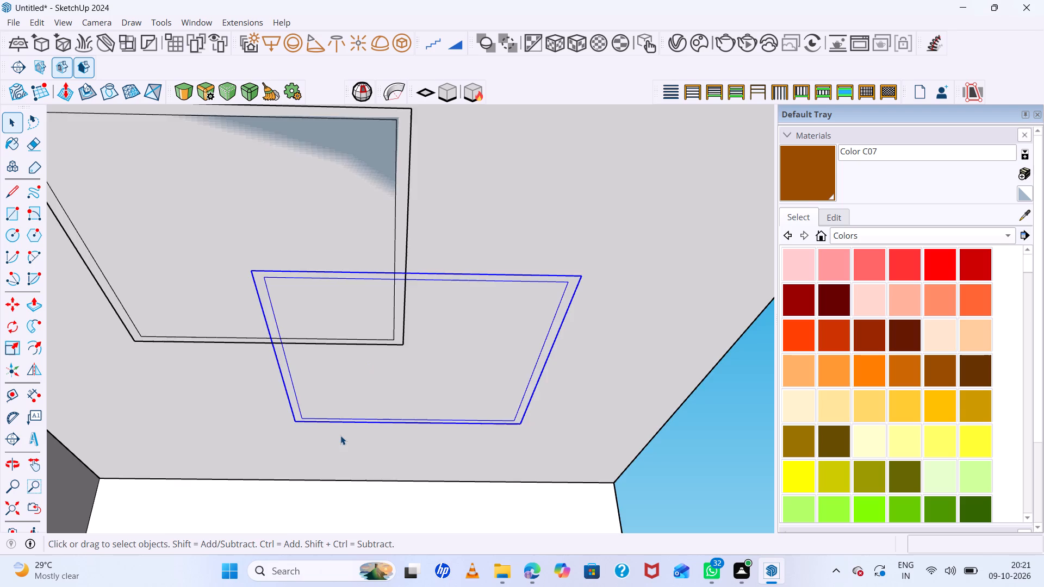
Open the new rectangle's group and repeat the previous push/pull distance on its inner face.
{"action": "scroll", "coordinate": [340, 436], "scroll_direction": "down", "scroll_amount": 5}
{"action": "left_click", "coordinate": [405, 388]}
{"action": "scroll", "coordinate": [405, 388], "scroll_direction": "up", "scroll_amount": 3}
{"action": "triple_click", "coordinate": [405, 388]}
{"action": "scroll", "coordinate": [405, 388], "scroll_direction": "up", "scroll_amount": 5}
{"action": "left_click", "coordinate": [405, 388]}
{"action": "key", "text": "p"}
{"action": "double_click", "coordinate": [405, 388]}
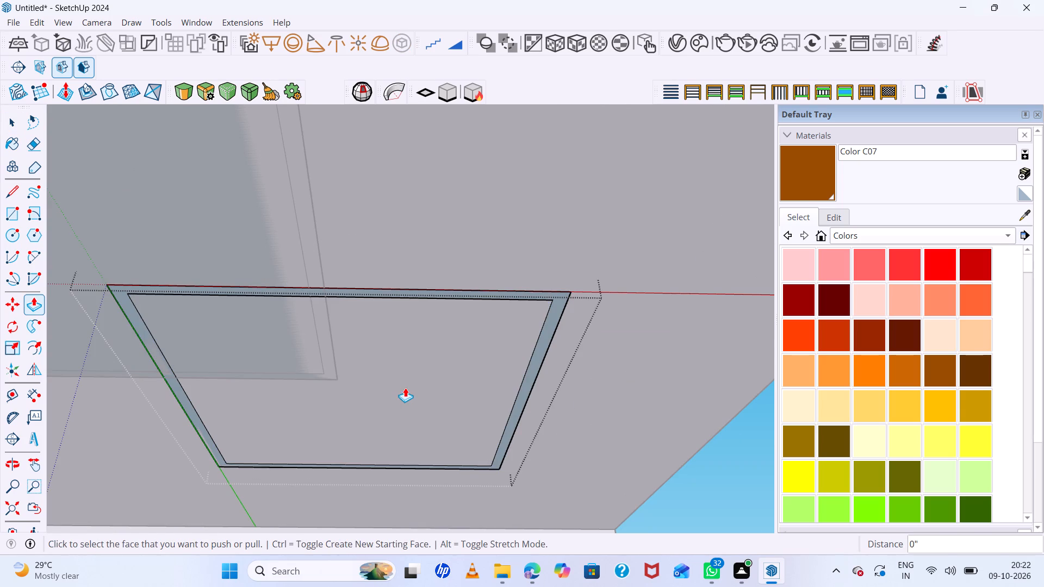
{"action": "scroll", "coordinate": [403, 380], "scroll_direction": "down", "scroll_amount": 6}
{"action": "key", "text": "space"}
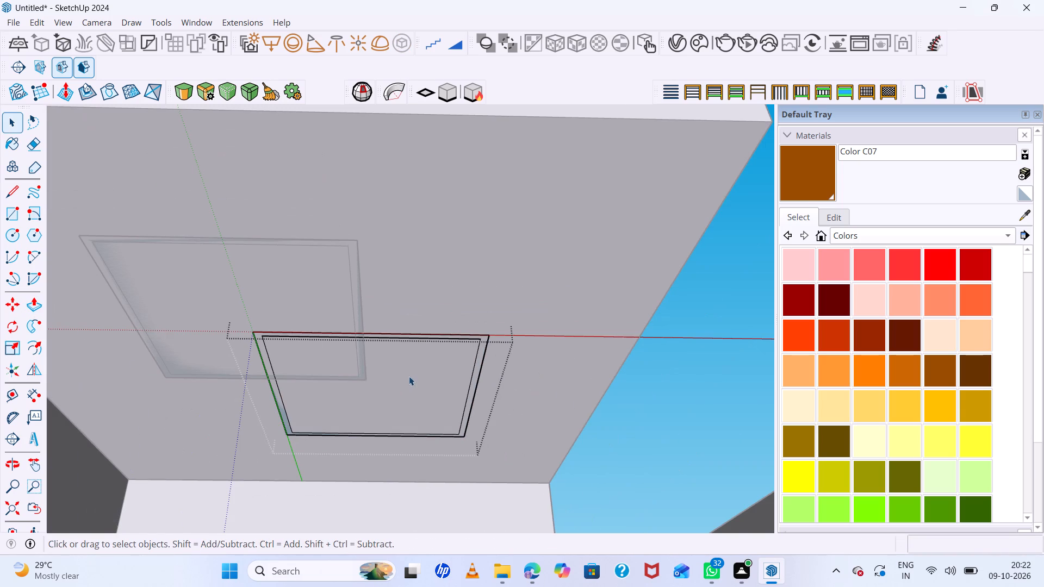
{"action": "left_click", "coordinate": [409, 376]}
Pull the new rectangle's border face down 2" from the ceiling to form a raised frame.
{"action": "scroll", "coordinate": [420, 376], "scroll_direction": "up", "scroll_amount": 5}
{"action": "left_click", "coordinate": [526, 342]}
{"action": "scroll", "coordinate": [523, 341], "scroll_direction": "up", "scroll_amount": 4}
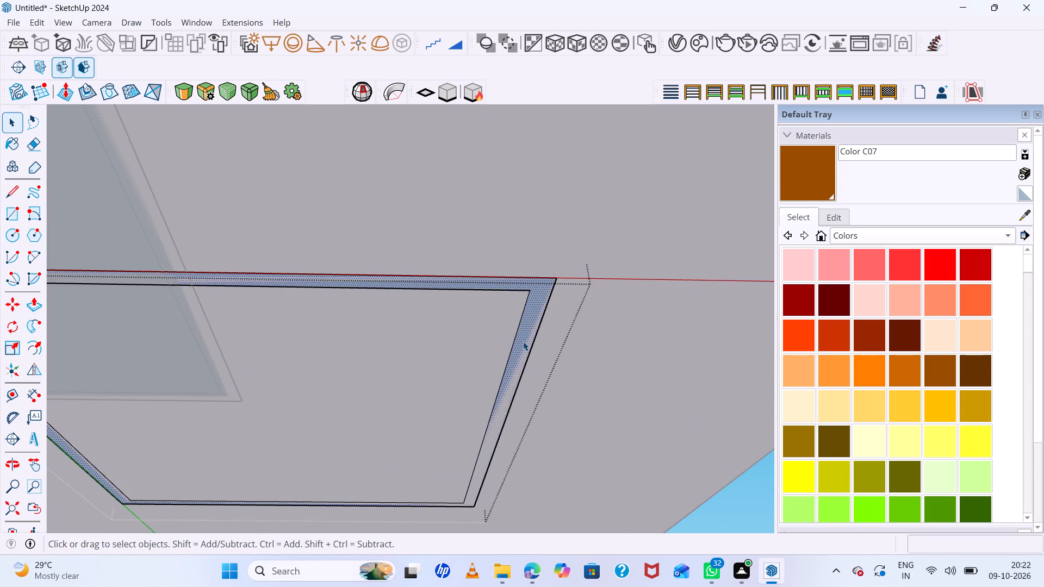
{"action": "left_click", "coordinate": [523, 341]}
{"action": "key", "text": "p"}
{"action": "double_click", "coordinate": [523, 341]}
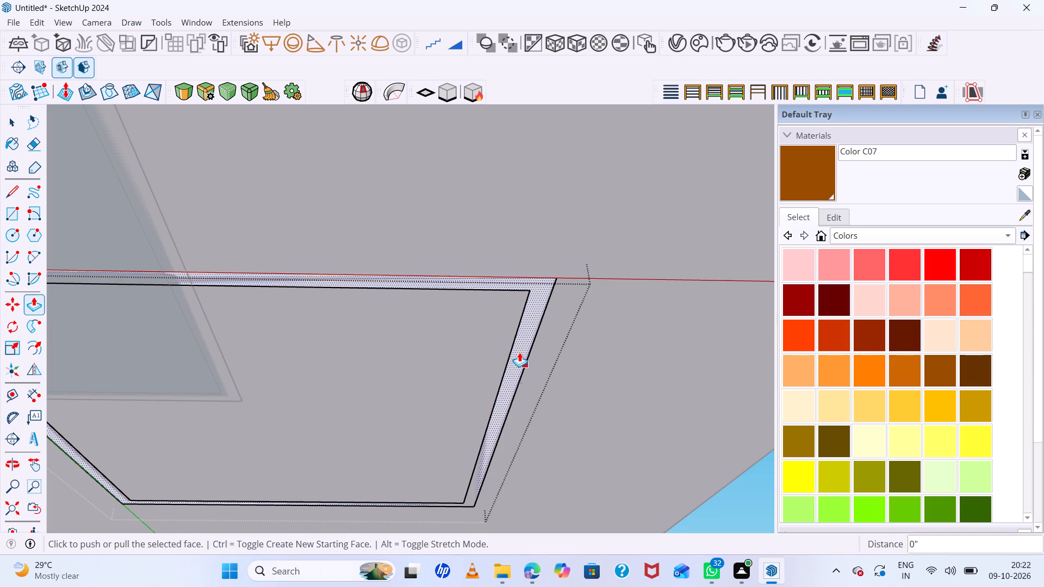
{"action": "left_click", "coordinate": [519, 346]}
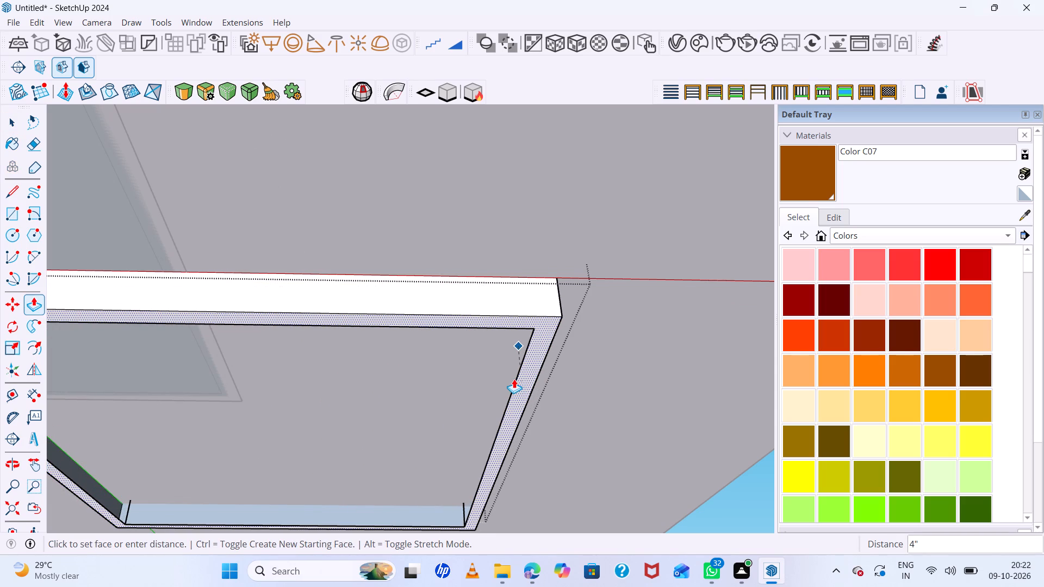
{"action": "key", "text": "2"}
{"action": "key", "text": "Return"}
{"action": "key", "text": "space"}
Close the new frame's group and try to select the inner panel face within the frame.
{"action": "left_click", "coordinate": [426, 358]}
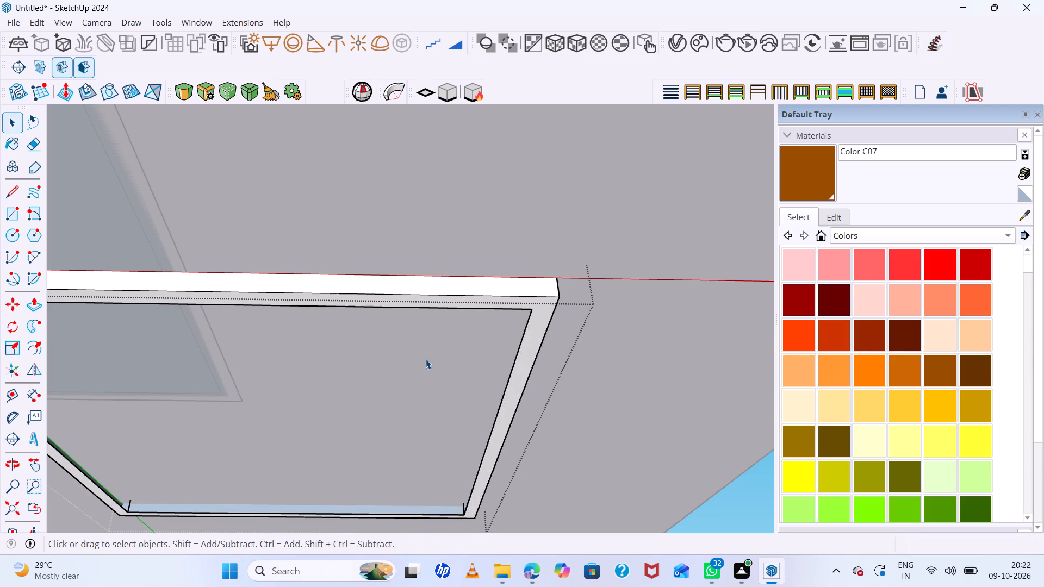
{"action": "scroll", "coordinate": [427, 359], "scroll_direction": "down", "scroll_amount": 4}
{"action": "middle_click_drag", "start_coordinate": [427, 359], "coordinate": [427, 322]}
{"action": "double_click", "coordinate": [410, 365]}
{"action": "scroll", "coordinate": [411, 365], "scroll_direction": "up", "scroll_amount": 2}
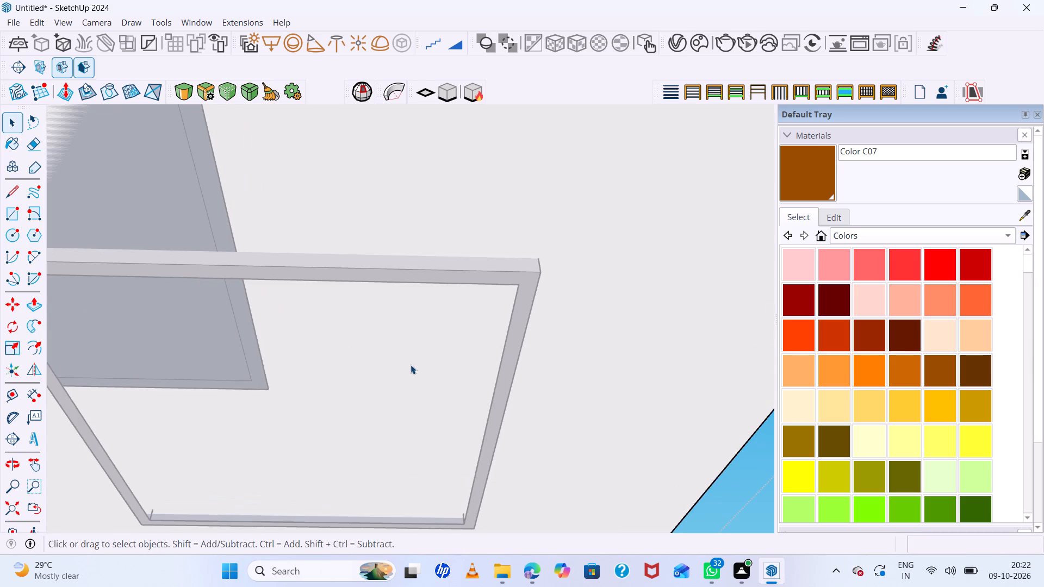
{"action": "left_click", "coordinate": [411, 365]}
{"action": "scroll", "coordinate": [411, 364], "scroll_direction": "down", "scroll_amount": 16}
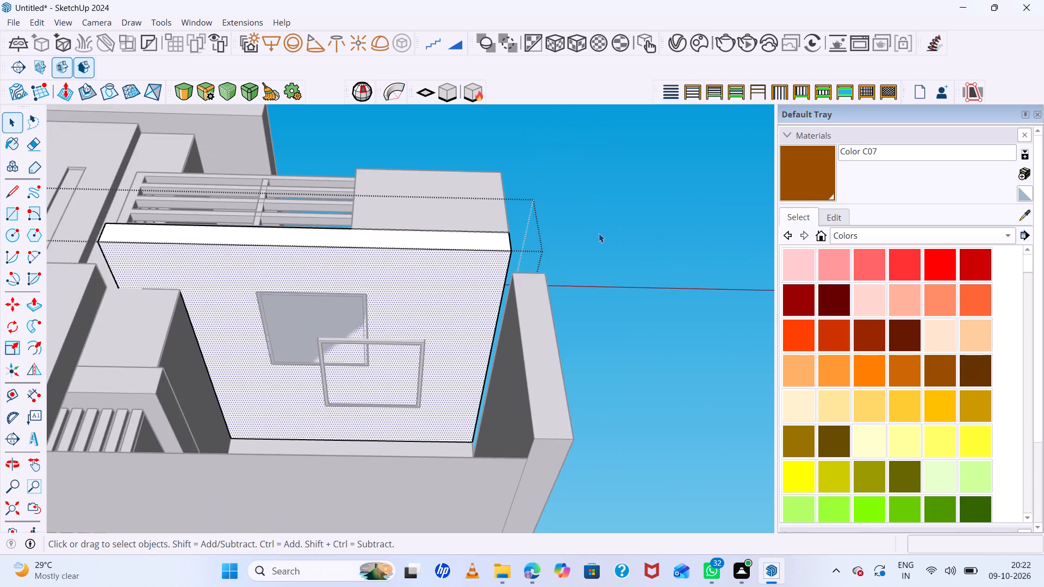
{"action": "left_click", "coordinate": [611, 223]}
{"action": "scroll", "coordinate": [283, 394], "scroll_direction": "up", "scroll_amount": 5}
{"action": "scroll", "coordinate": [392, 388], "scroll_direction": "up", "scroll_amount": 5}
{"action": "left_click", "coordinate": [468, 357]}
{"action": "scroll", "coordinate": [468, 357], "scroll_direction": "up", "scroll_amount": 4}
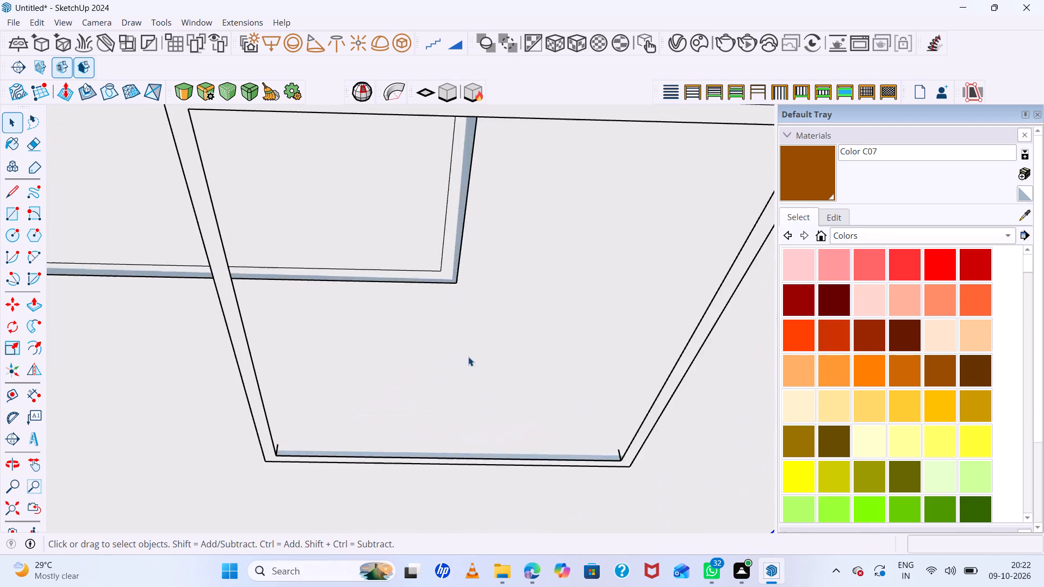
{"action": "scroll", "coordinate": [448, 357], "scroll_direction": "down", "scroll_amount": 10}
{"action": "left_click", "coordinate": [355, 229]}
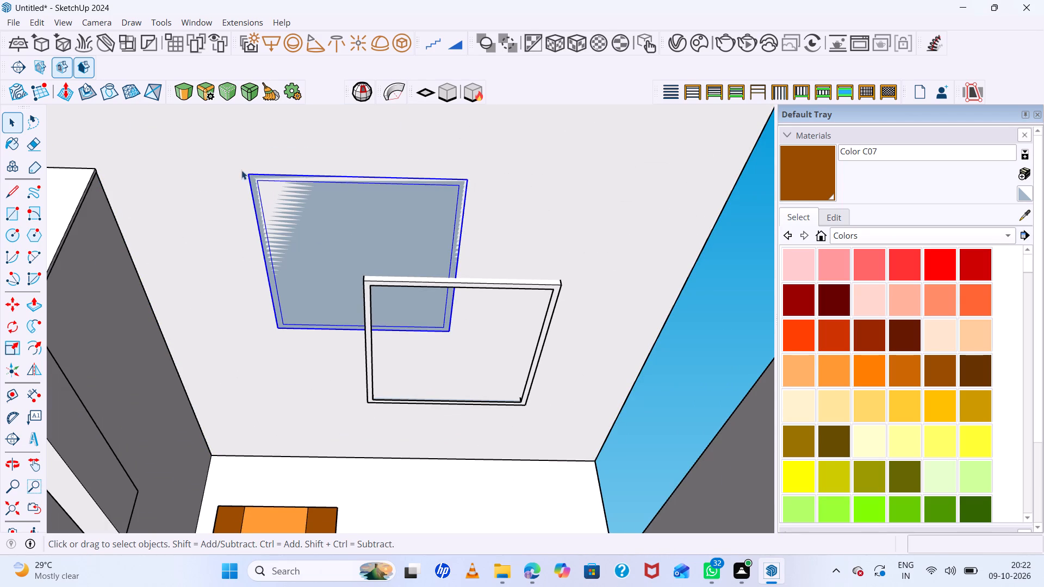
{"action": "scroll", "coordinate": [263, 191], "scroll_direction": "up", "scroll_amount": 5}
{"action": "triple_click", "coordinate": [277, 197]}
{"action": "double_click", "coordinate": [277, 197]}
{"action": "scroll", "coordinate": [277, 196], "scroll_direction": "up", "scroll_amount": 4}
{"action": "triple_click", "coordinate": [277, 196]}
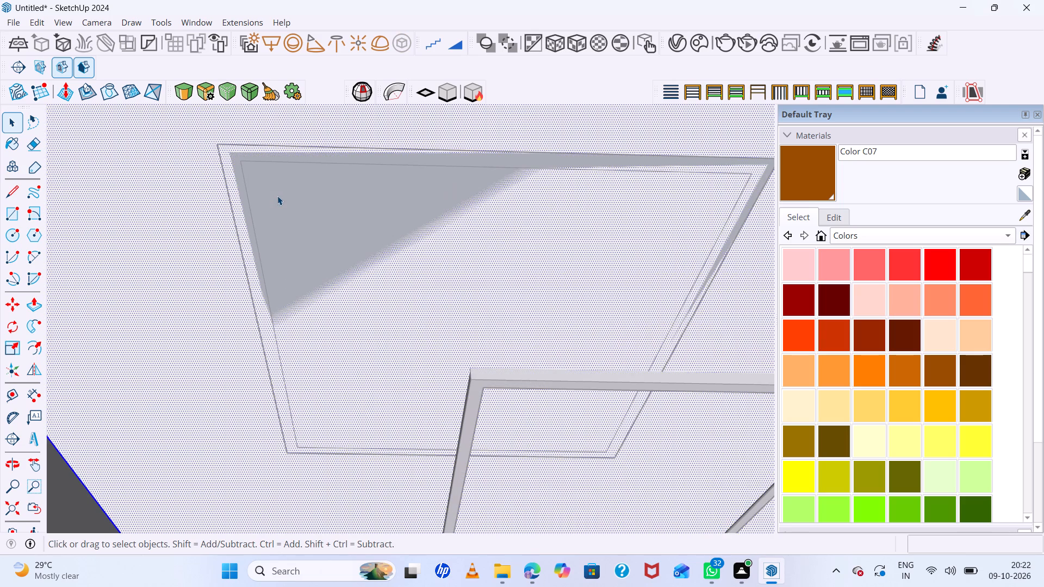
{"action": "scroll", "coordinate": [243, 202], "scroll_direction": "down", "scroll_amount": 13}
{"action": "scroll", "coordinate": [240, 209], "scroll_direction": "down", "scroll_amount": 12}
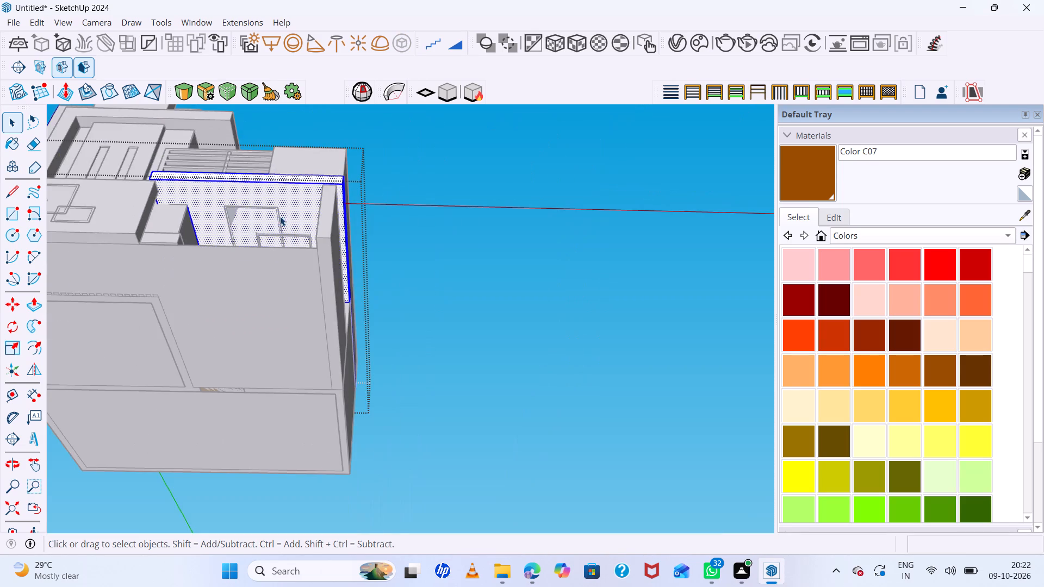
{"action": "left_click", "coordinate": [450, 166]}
Open the larger ceiling rectangle's group and pull its border face down 2" to form a raised frame.
{"action": "scroll", "coordinate": [272, 214], "scroll_direction": "up", "scroll_amount": 10}
{"action": "double_click", "coordinate": [262, 218]}
{"action": "scroll", "coordinate": [262, 218], "scroll_direction": "up", "scroll_amount": 2}
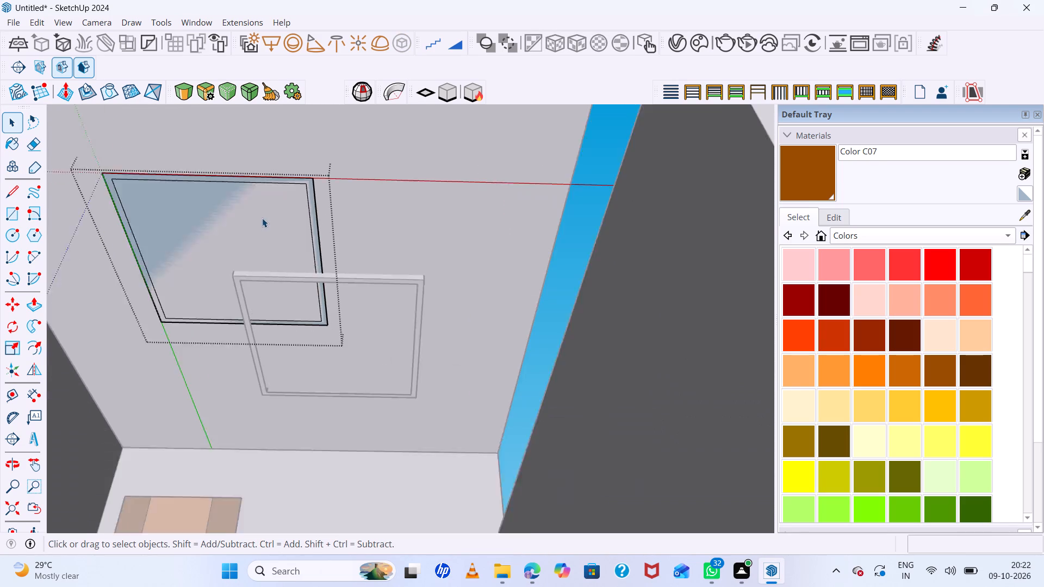
{"action": "scroll", "coordinate": [262, 218], "scroll_direction": "up", "scroll_amount": 3}
{"action": "left_click", "coordinate": [321, 182]}
{"action": "scroll", "coordinate": [321, 182], "scroll_direction": "up", "scroll_amount": 2}
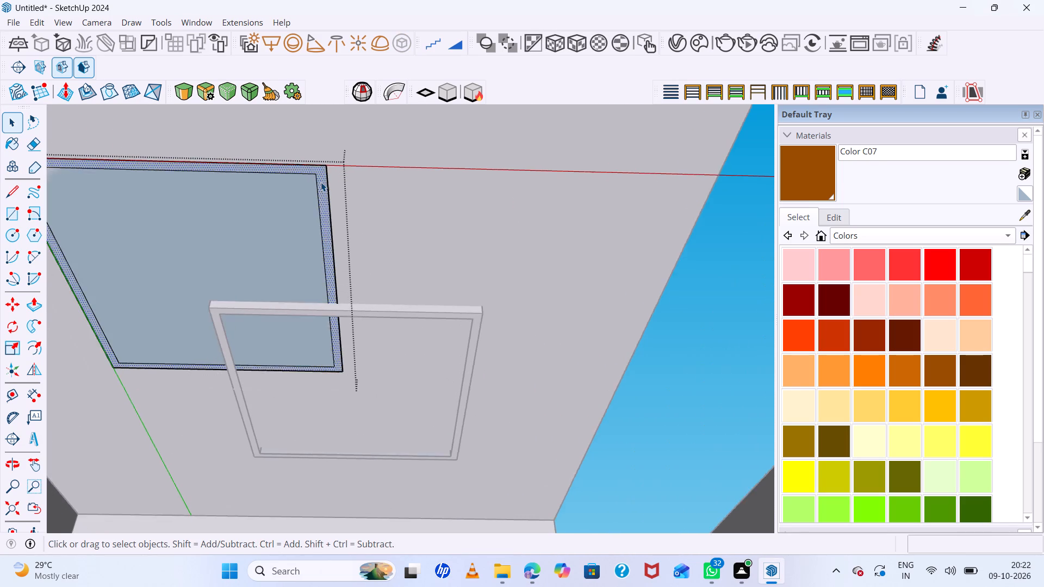
{"action": "scroll", "coordinate": [321, 182], "scroll_direction": "up", "scroll_amount": 1}
{"action": "key", "text": "p"}
{"action": "left_click", "coordinate": [319, 183]}
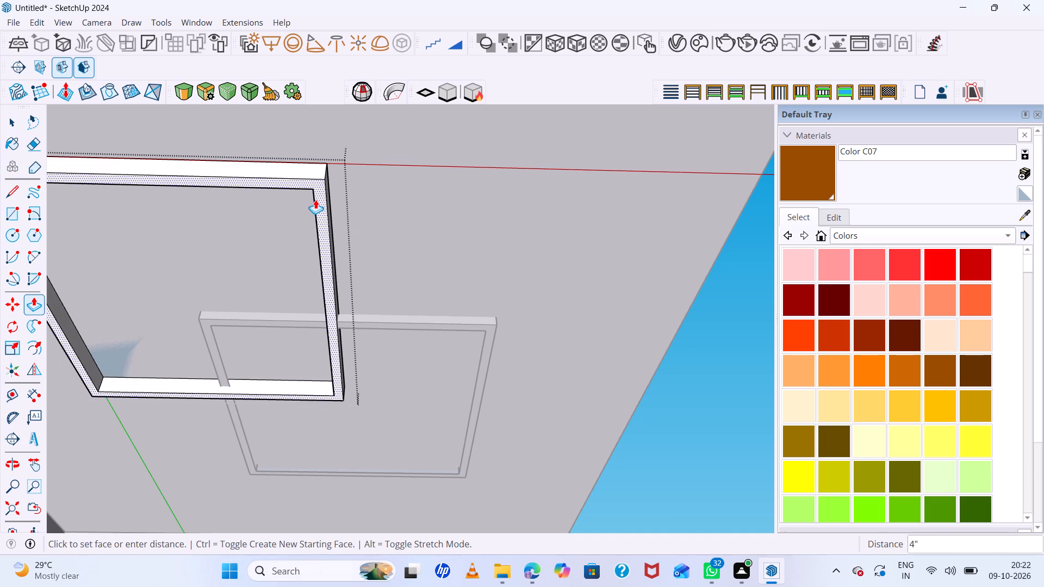
{"action": "key", "text": "2"}
{"action": "key", "text": "Return"}
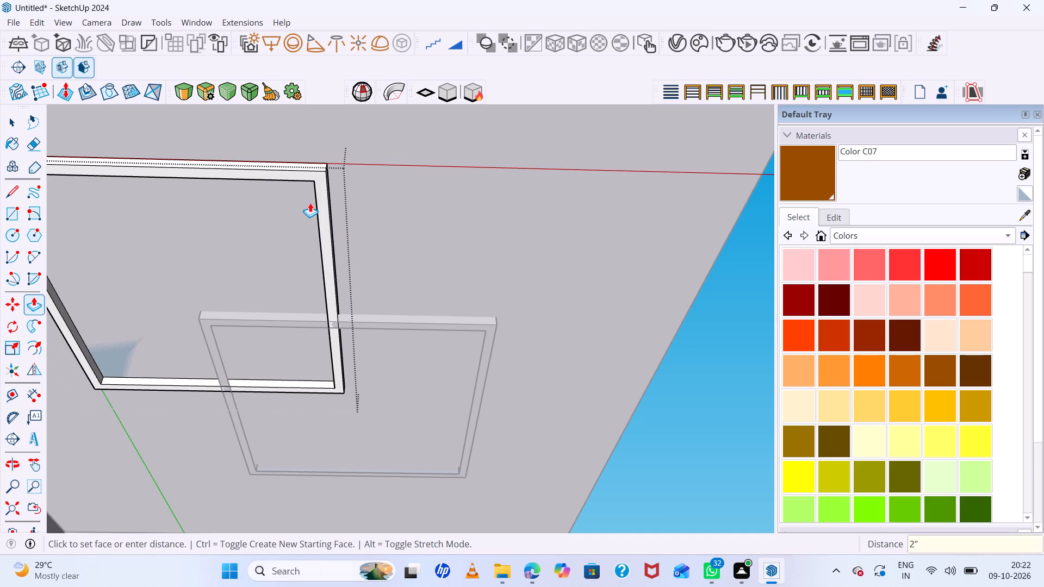
{"action": "key", "text": "space"}
{"action": "scroll", "coordinate": [407, 288], "scroll_direction": "down", "scroll_amount": 12}
{"action": "left_click", "coordinate": [540, 178]}
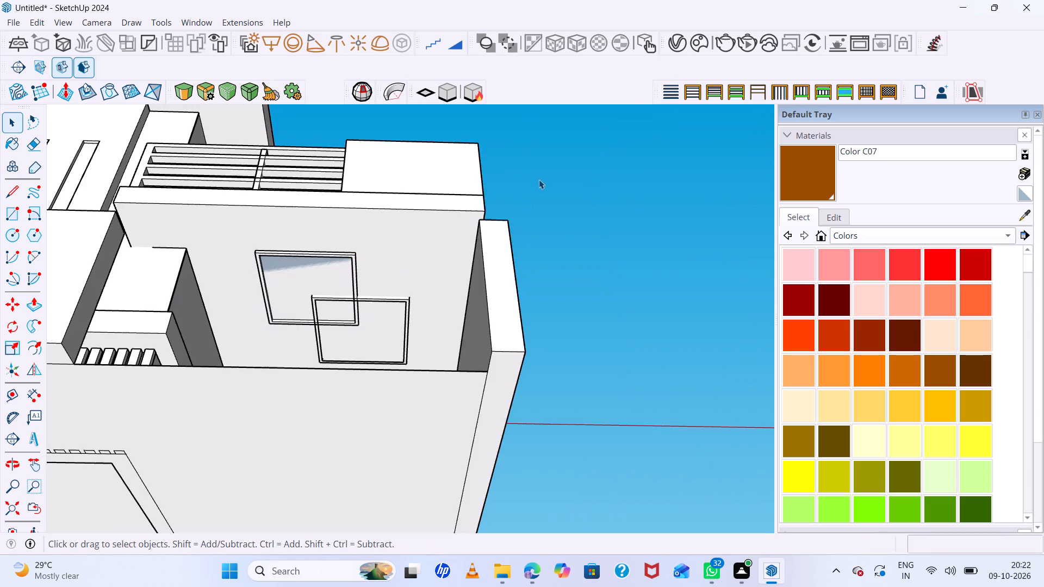
Reopen the larger frame's group and pull its inner face down 2", level with the border.
{"action": "scroll", "coordinate": [324, 291], "scroll_direction": "up", "scroll_amount": 5}
{"action": "double_click", "coordinate": [325, 267]}
{"action": "scroll", "coordinate": [325, 266], "scroll_direction": "up", "scroll_amount": 5}
{"action": "left_click", "coordinate": [325, 266]}
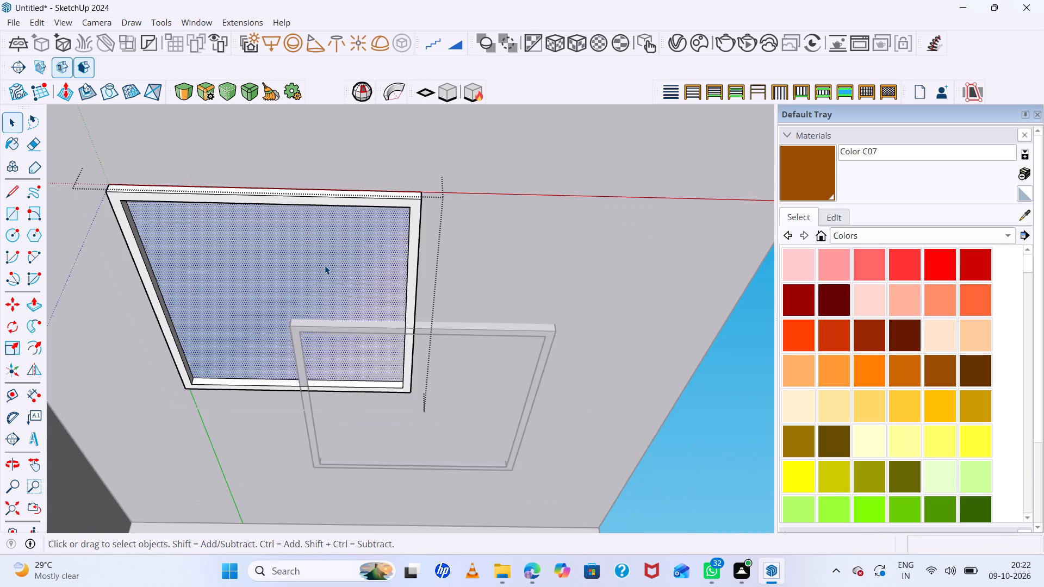
{"action": "key", "text": "p"}
{"action": "left_click", "coordinate": [325, 265]}
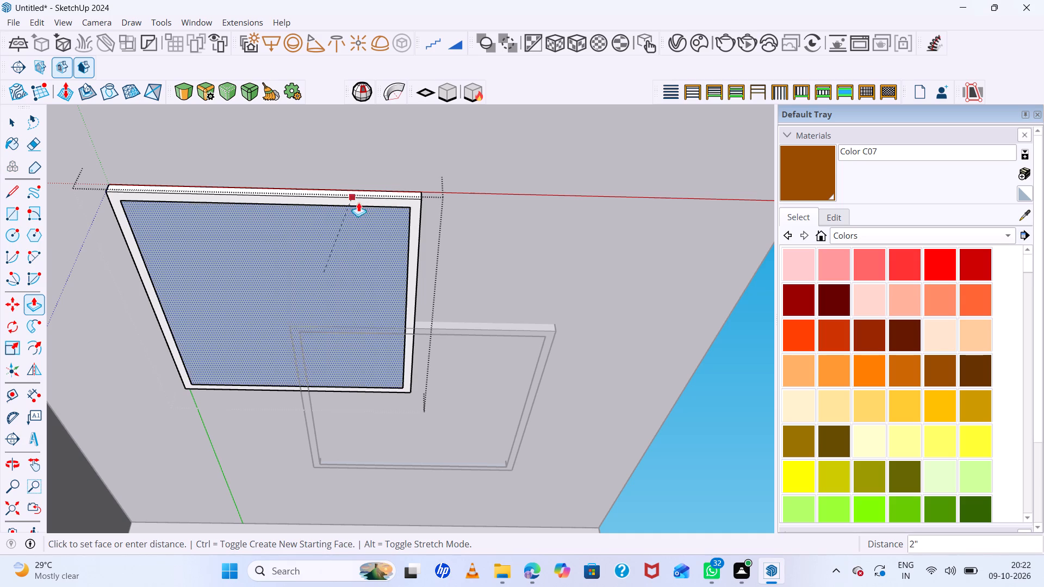
{"action": "left_click", "coordinate": [382, 206]}
{"action": "key", "text": "space"}
{"action": "double_click", "coordinate": [319, 260]}
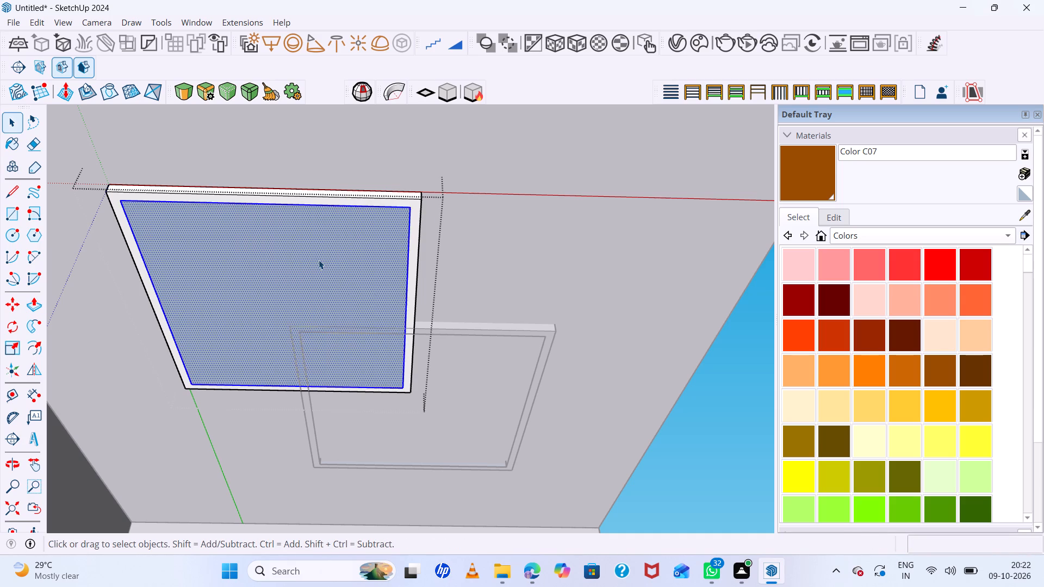
{"action": "right_click", "coordinate": [318, 260]}
{"action": "double_click", "coordinate": [365, 182]}
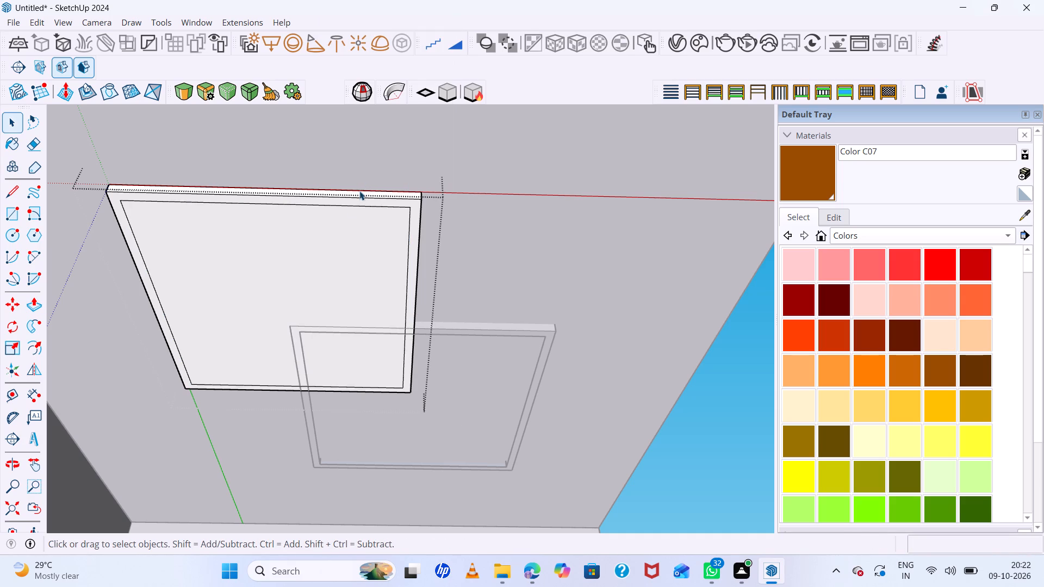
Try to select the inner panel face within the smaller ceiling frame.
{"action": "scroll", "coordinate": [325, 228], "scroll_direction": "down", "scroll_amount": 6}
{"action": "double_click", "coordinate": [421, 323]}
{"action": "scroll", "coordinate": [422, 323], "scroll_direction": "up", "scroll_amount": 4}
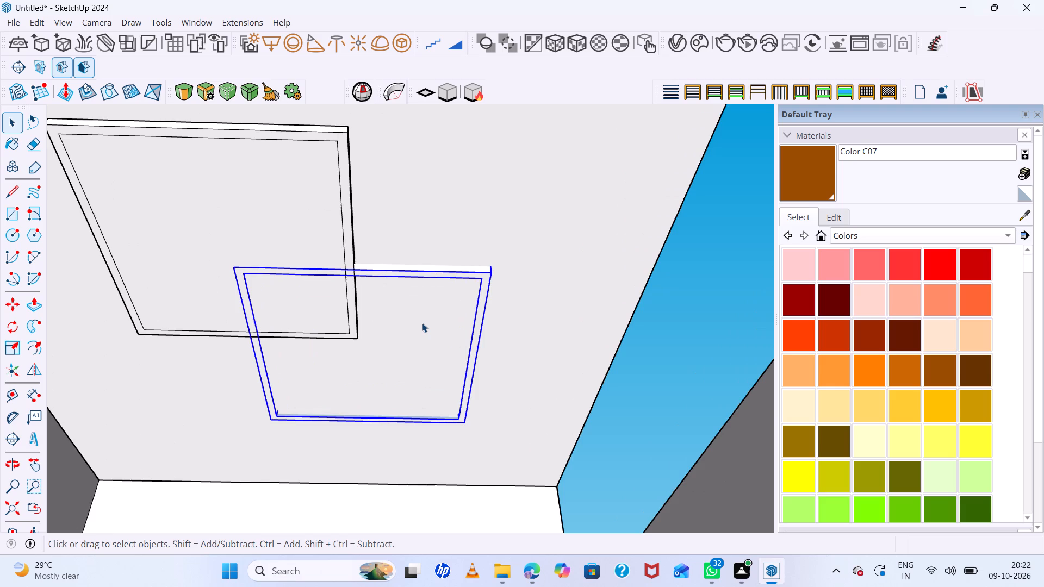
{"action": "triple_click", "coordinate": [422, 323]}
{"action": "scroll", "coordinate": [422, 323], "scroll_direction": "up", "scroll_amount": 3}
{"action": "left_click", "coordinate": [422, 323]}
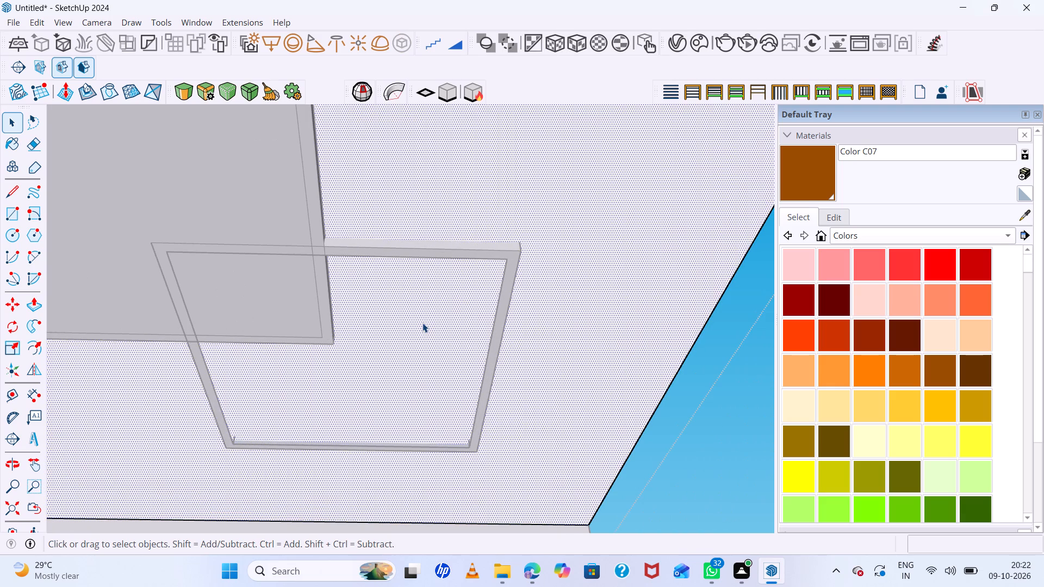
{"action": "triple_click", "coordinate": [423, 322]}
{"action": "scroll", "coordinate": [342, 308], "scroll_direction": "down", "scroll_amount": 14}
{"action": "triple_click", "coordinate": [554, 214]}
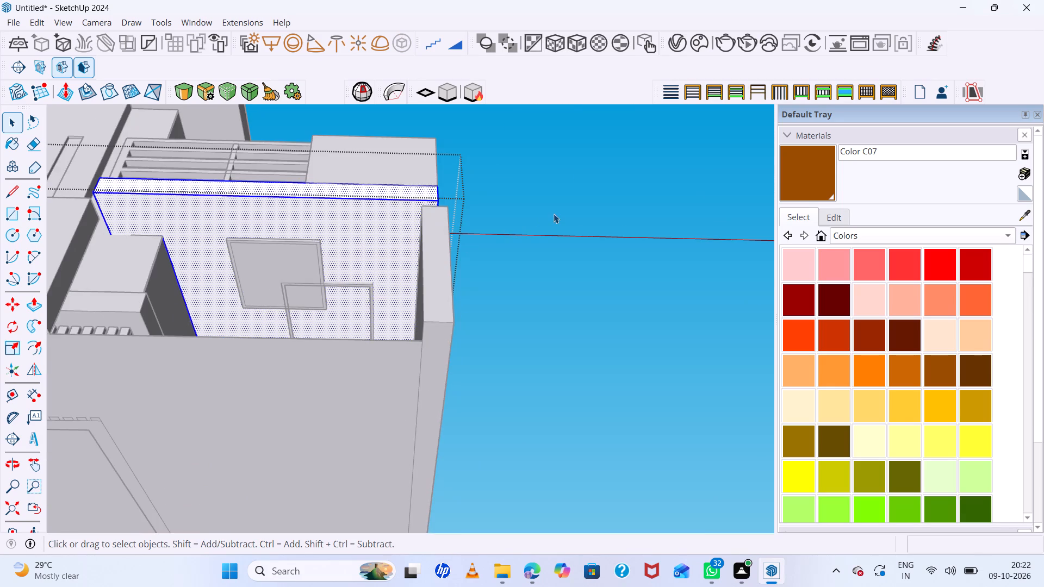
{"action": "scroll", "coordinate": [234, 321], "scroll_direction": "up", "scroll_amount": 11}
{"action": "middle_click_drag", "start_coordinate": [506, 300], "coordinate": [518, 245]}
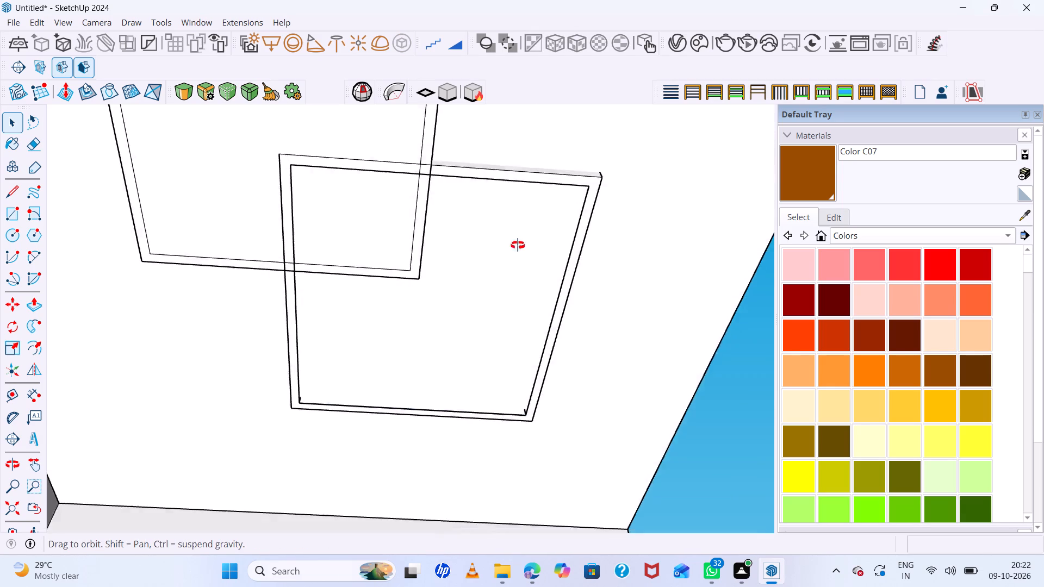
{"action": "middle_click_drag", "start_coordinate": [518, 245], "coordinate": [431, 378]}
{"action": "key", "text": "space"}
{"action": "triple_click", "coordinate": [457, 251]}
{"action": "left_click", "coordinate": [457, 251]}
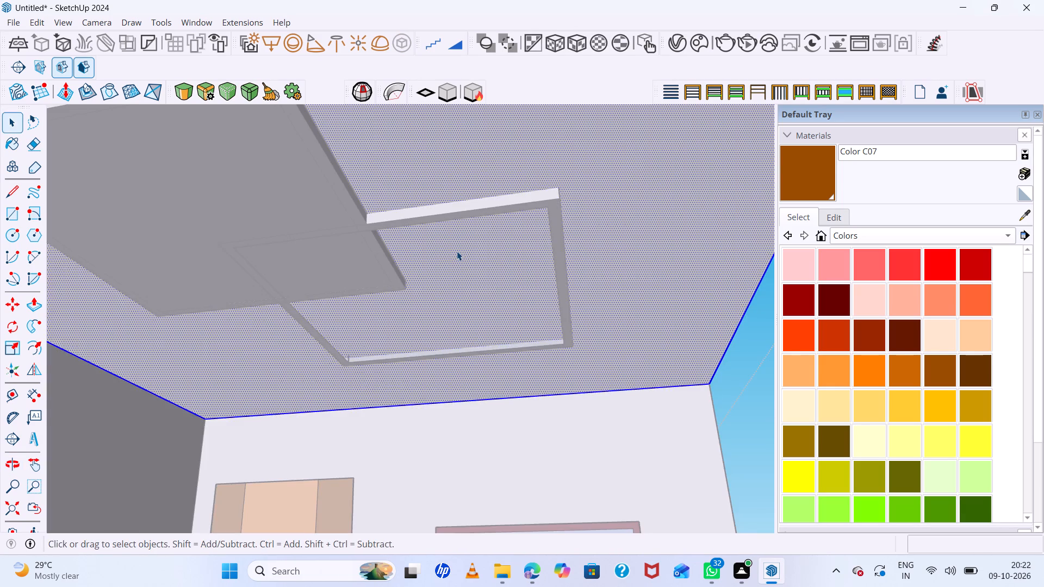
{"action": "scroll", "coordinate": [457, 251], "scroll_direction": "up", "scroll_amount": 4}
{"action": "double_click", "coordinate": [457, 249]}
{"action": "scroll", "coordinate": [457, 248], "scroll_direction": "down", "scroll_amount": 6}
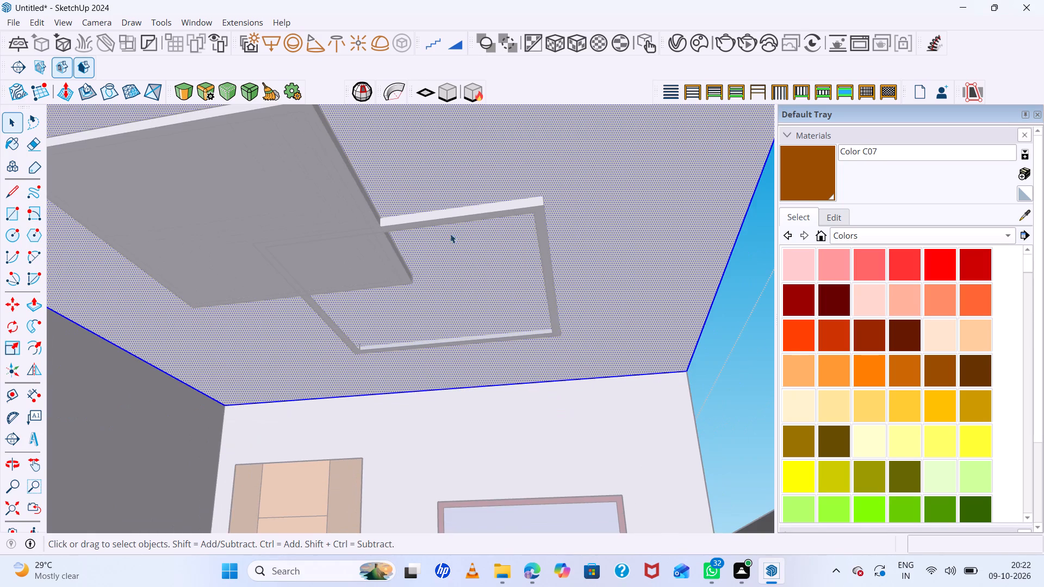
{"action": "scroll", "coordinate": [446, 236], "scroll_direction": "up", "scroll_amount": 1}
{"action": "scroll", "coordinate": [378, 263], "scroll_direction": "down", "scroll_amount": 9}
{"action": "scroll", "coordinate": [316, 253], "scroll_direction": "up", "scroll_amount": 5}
Open the larger frame's group and push its inner face back up 2" to the ceiling.
{"action": "double_click", "coordinate": [309, 240]}
{"action": "scroll", "coordinate": [308, 240], "scroll_direction": "up", "scroll_amount": 4}
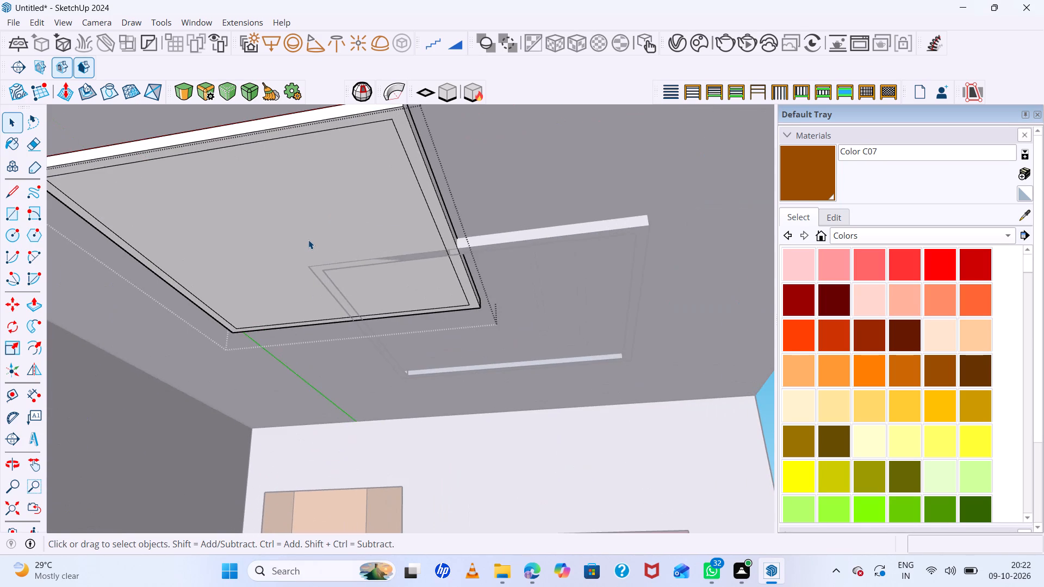
{"action": "left_click", "coordinate": [308, 240]}
{"action": "key", "text": "p"}
{"action": "left_click", "coordinate": [304, 243]}
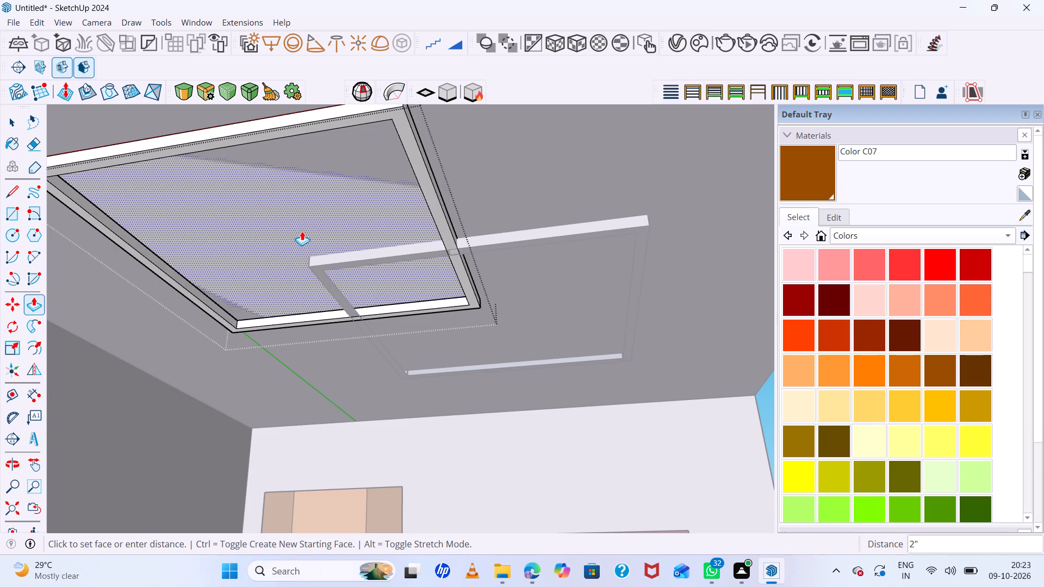
{"action": "left_click", "coordinate": [286, 118]}
{"action": "scroll", "coordinate": [269, 312], "scroll_direction": "down", "scroll_amount": 13}
{"action": "middle_click_drag", "start_coordinate": [355, 316], "coordinate": [381, 348]}
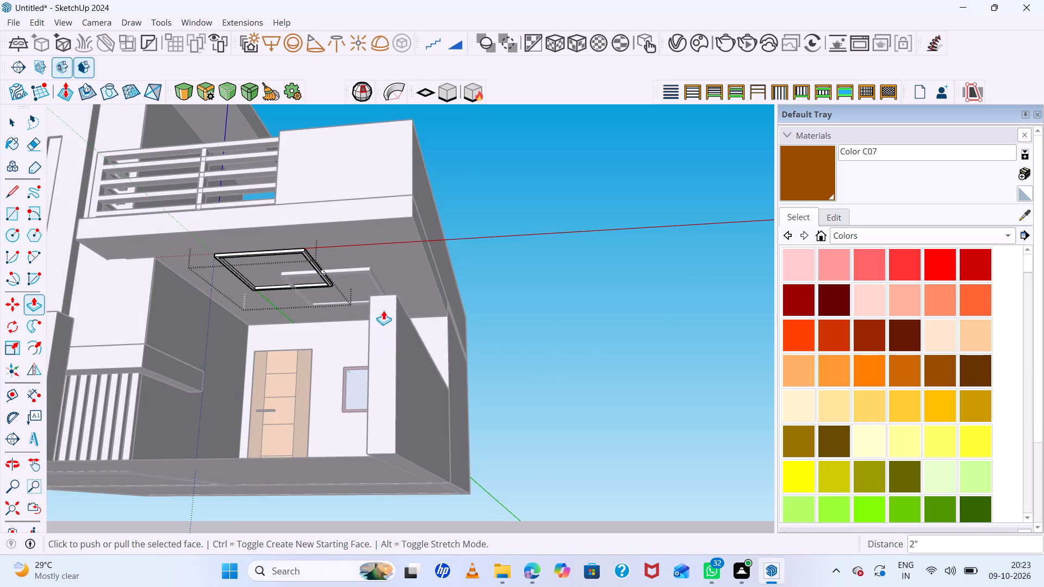
{"action": "scroll", "coordinate": [315, 271], "scroll_direction": "up", "scroll_amount": 5}
{"action": "key", "text": "space"}
{"action": "left_click", "coordinate": [600, 276]}
Examine the two overlapping porch ceiling frames from several angles, including the smaller frame's inner corner.
{"action": "scroll", "coordinate": [275, 257], "scroll_direction": "up", "scroll_amount": 6}
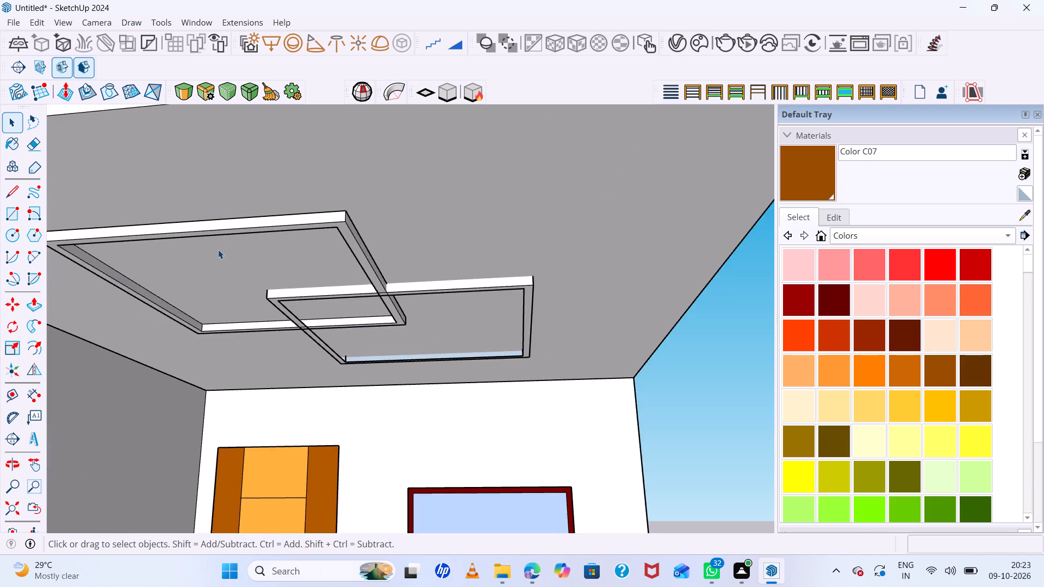
{"action": "middle_click_drag", "start_coordinate": [244, 261], "coordinate": [289, 278]}
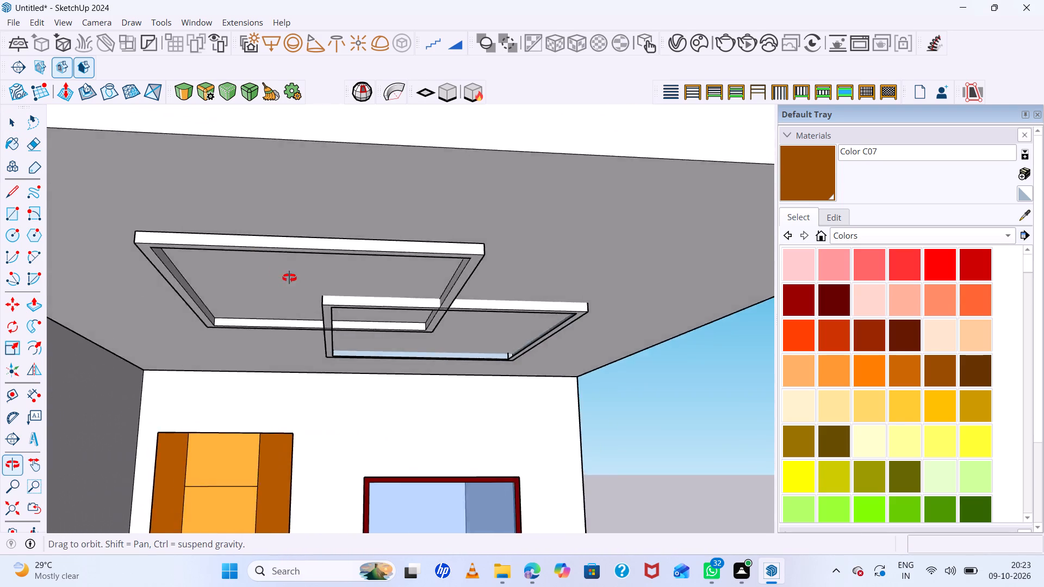
{"action": "middle_click_drag", "start_coordinate": [289, 278], "coordinate": [296, 213]}
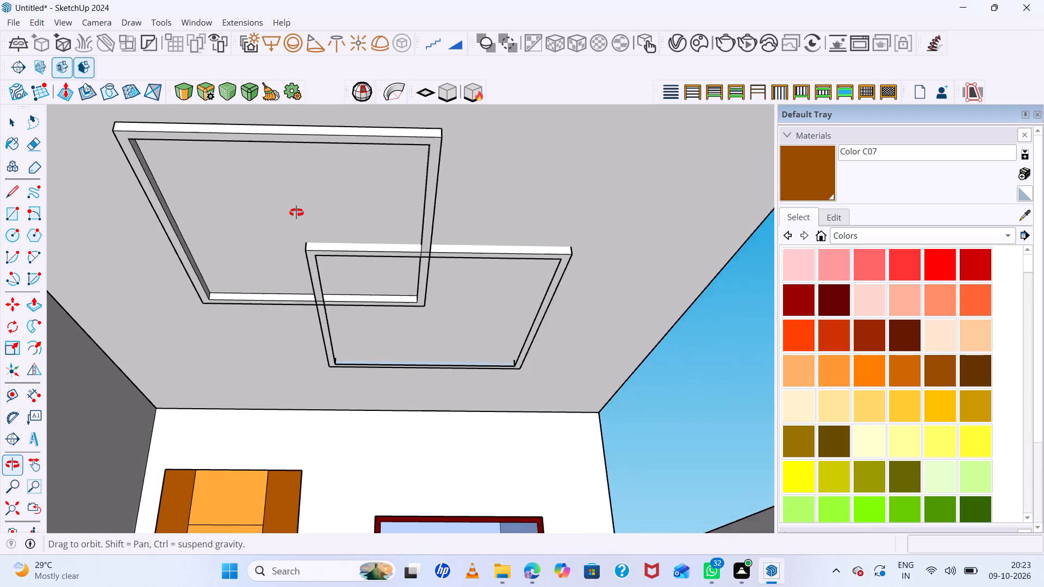
{"action": "middle_click_drag", "start_coordinate": [296, 213], "coordinate": [325, 217]}
{"action": "scroll", "coordinate": [293, 223], "scroll_direction": "down", "scroll_amount": 13}
{"action": "middle_click_drag", "start_coordinate": [389, 261], "coordinate": [411, 359]}
{"action": "middle_click", "coordinate": [411, 359]}
{"action": "scroll", "coordinate": [463, 279], "scroll_direction": "down", "scroll_amount": 4}
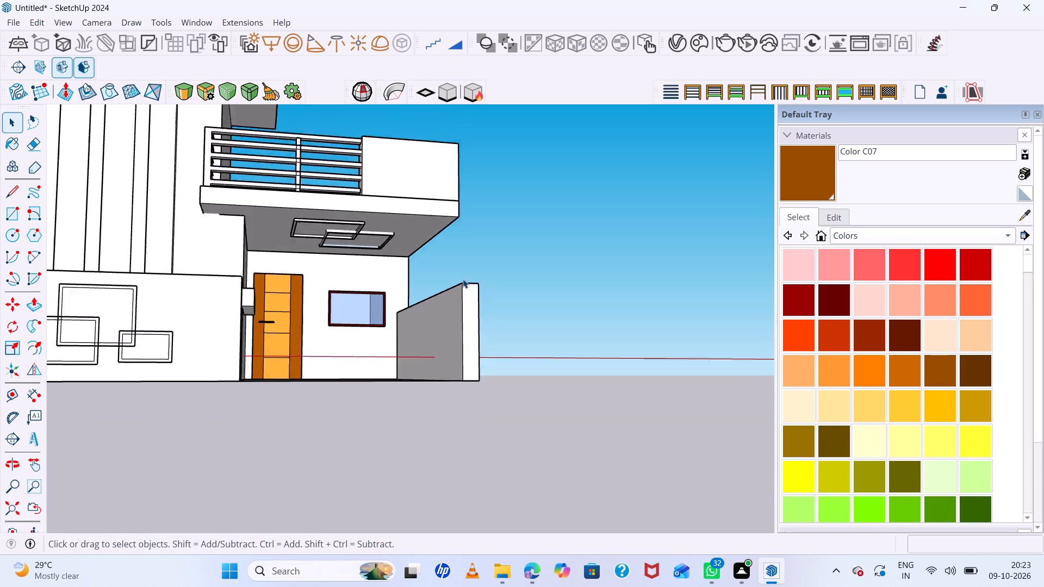
{"action": "scroll", "coordinate": [463, 279], "scroll_direction": "down", "scroll_amount": 2}
{"action": "scroll", "coordinate": [506, 269], "scroll_direction": "up", "scroll_amount": 4}
{"action": "middle_click_drag", "start_coordinate": [500, 275], "coordinate": [378, 304]}
{"action": "scroll", "coordinate": [315, 196], "scroll_direction": "up", "scroll_amount": 8}
{"action": "scroll", "coordinate": [349, 217], "scroll_direction": "down", "scroll_amount": 6}
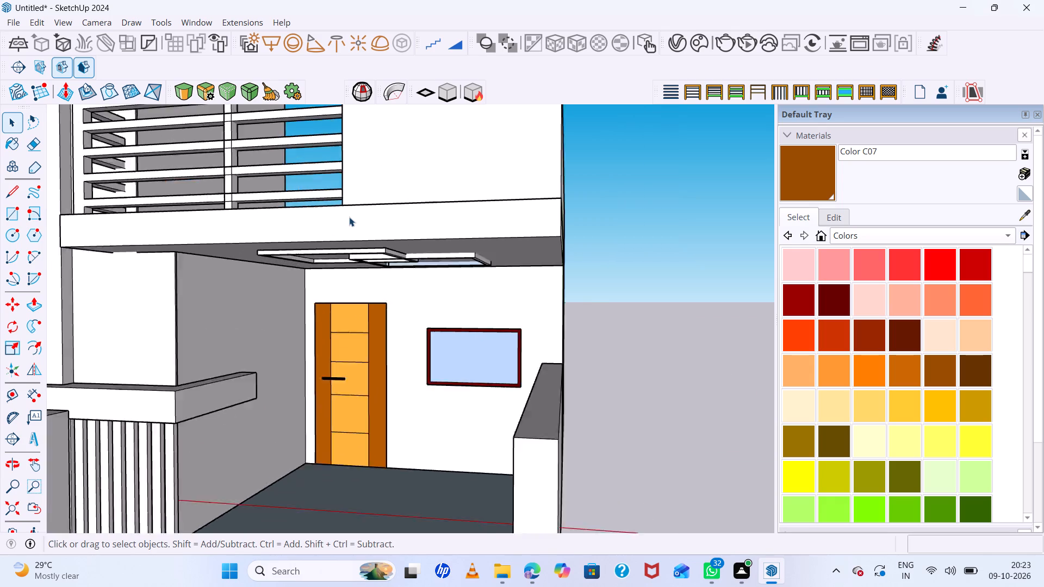
{"action": "scroll", "coordinate": [349, 217], "scroll_direction": "down", "scroll_amount": 2}
{"action": "scroll", "coordinate": [458, 242], "scroll_direction": "up", "scroll_amount": 1}
{"action": "middle_click_drag", "start_coordinate": [458, 242], "coordinate": [431, 112]}
{"action": "scroll", "coordinate": [428, 121], "scroll_direction": "down", "scroll_amount": 1}
{"action": "scroll", "coordinate": [416, 270], "scroll_direction": "up", "scroll_amount": 16}
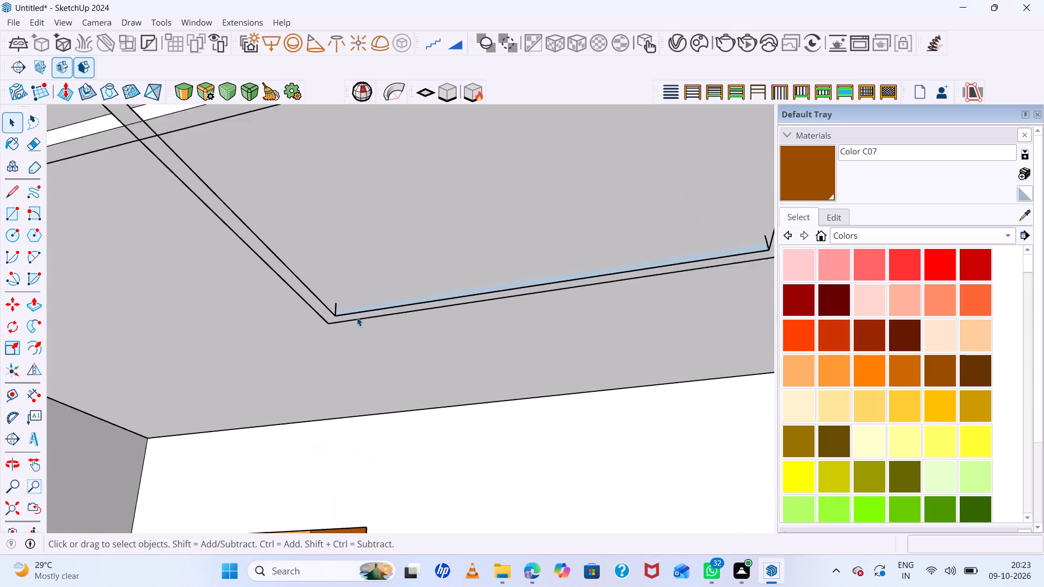
{"action": "scroll", "coordinate": [357, 317], "scroll_direction": "up", "scroll_amount": 10}
{"action": "middle_click_drag", "start_coordinate": [315, 320], "coordinate": [310, 355]}
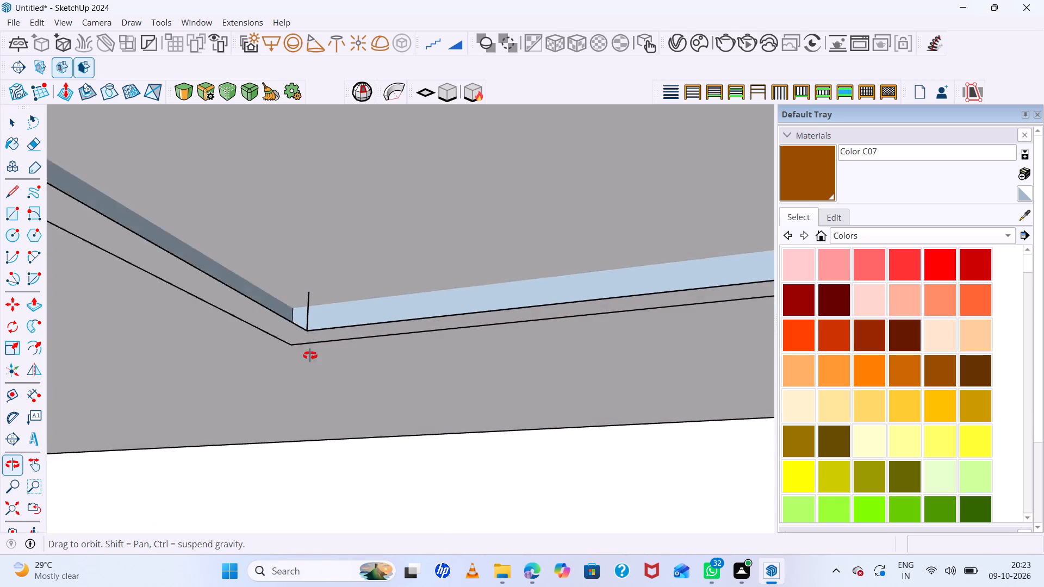
{"action": "middle_click_drag", "start_coordinate": [310, 355], "coordinate": [321, 330]}
{"action": "middle_click", "coordinate": [321, 329]}
{"action": "scroll", "coordinate": [324, 323], "scroll_direction": "down", "scroll_amount": 17}
{"action": "scroll", "coordinate": [349, 332], "scroll_direction": "down", "scroll_amount": 6}
{"action": "middle_click_drag", "start_coordinate": [402, 346], "coordinate": [431, 341]}
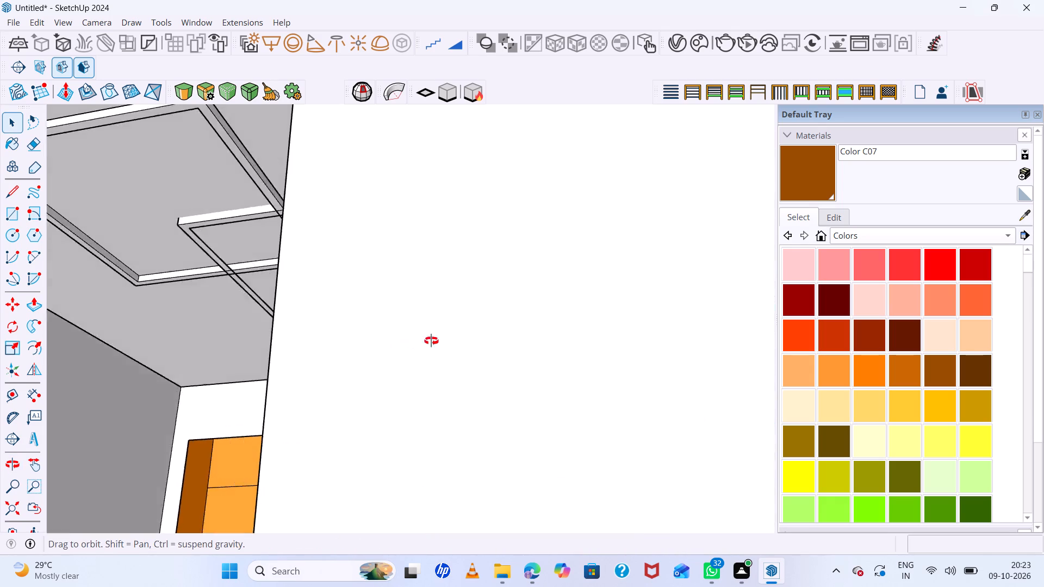
{"action": "middle_click_drag", "start_coordinate": [431, 341], "coordinate": [532, 340]}
{"action": "scroll", "coordinate": [458, 291], "scroll_direction": "down", "scroll_amount": 20}
{"action": "scroll", "coordinate": [458, 291], "scroll_direction": "down", "scroll_amount": 2}
{"action": "scroll", "coordinate": [194, 218], "scroll_direction": "down", "scroll_amount": 6}
{"action": "scroll", "coordinate": [252, 241], "scroll_direction": "down", "scroll_amount": 8}
{"action": "scroll", "coordinate": [255, 250], "scroll_direction": "up", "scroll_amount": 7}
{"action": "scroll", "coordinate": [372, 248], "scroll_direction": "down", "scroll_amount": 7}
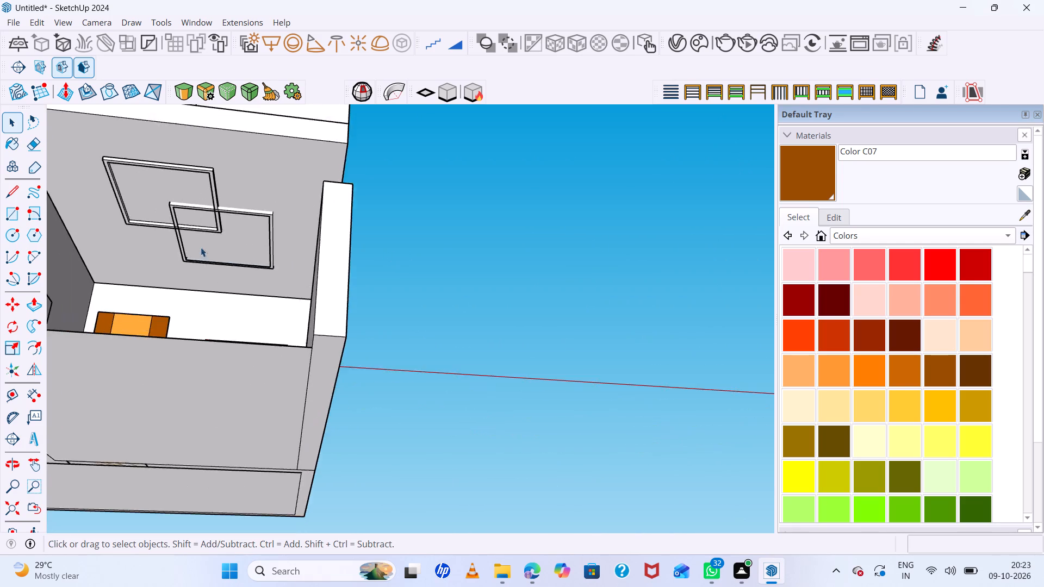
Draw a 4' 8" by 5' 4" rectangle between opposite inner corners of the smaller ceiling frame.
{"action": "scroll", "coordinate": [166, 238], "scroll_direction": "up", "scroll_amount": 7}
{"action": "scroll", "coordinate": [194, 197], "scroll_direction": "up", "scroll_amount": 5}
{"action": "key", "text": "r"}
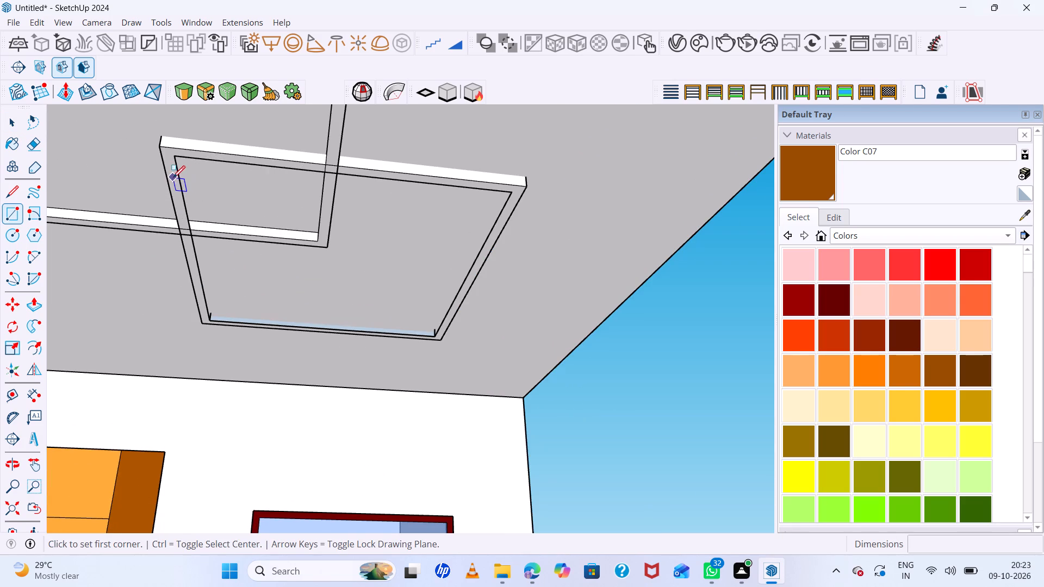
{"action": "left_click", "coordinate": [176, 159]}
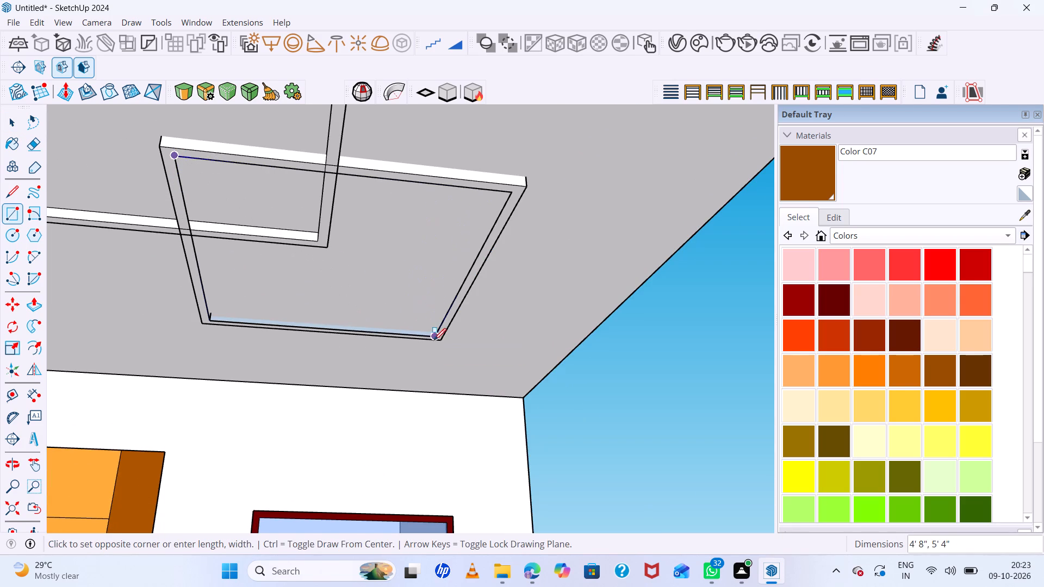
{"action": "left_click", "coordinate": [434, 340]}
Cut the new rectangle's face out of the smaller ceiling frame.
{"action": "key", "text": "space"}
{"action": "left_click", "coordinate": [349, 284]}
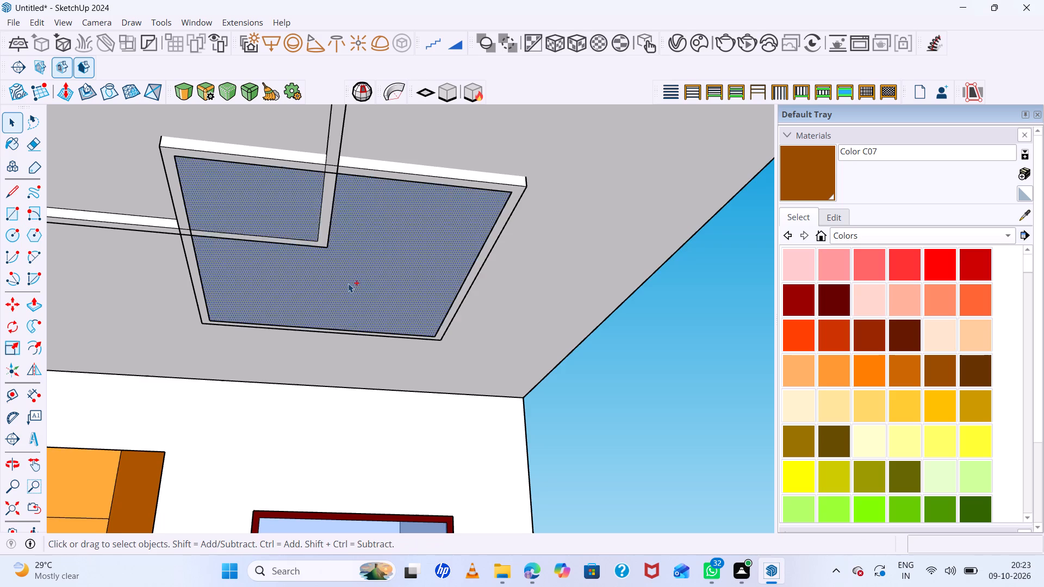
{"action": "key", "text": "ctrl+x"}
Examine the porch ceiling frames and the overall front of the house.
{"action": "scroll", "coordinate": [344, 286], "scroll_direction": "down", "scroll_amount": 7}
{"action": "middle_click_drag", "start_coordinate": [455, 276], "coordinate": [378, 360]}
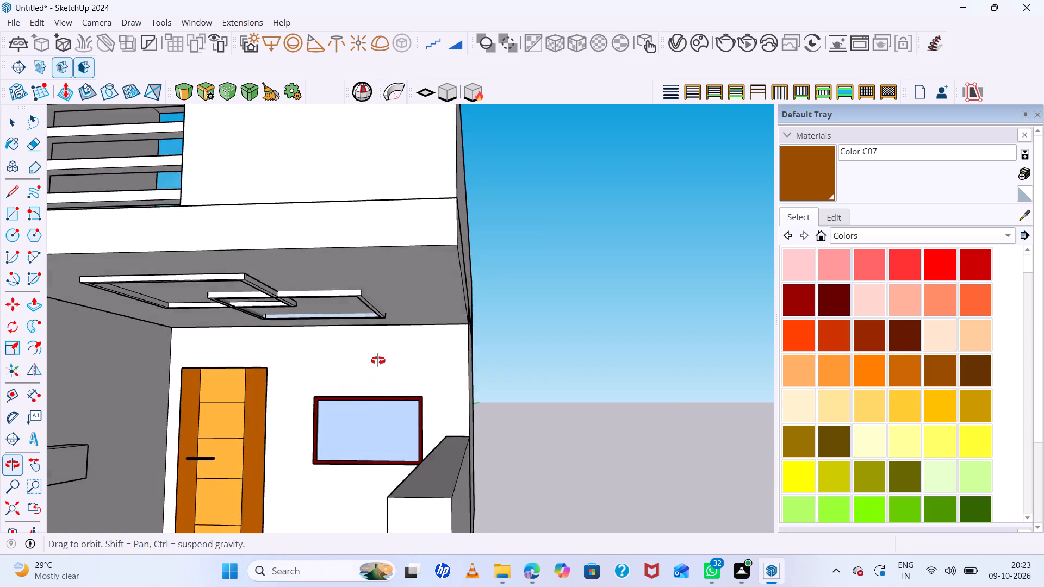
{"action": "middle_click_drag", "start_coordinate": [378, 360], "coordinate": [366, 349]}
{"action": "key", "text": "space"}
{"action": "scroll", "coordinate": [434, 333], "scroll_direction": "up", "scroll_amount": 1}
{"action": "left_click", "coordinate": [587, 322]}
{"action": "scroll", "coordinate": [582, 313], "scroll_direction": "down", "scroll_amount": 15}
{"action": "middle_click_drag", "start_coordinate": [477, 261], "coordinate": [513, 377]}
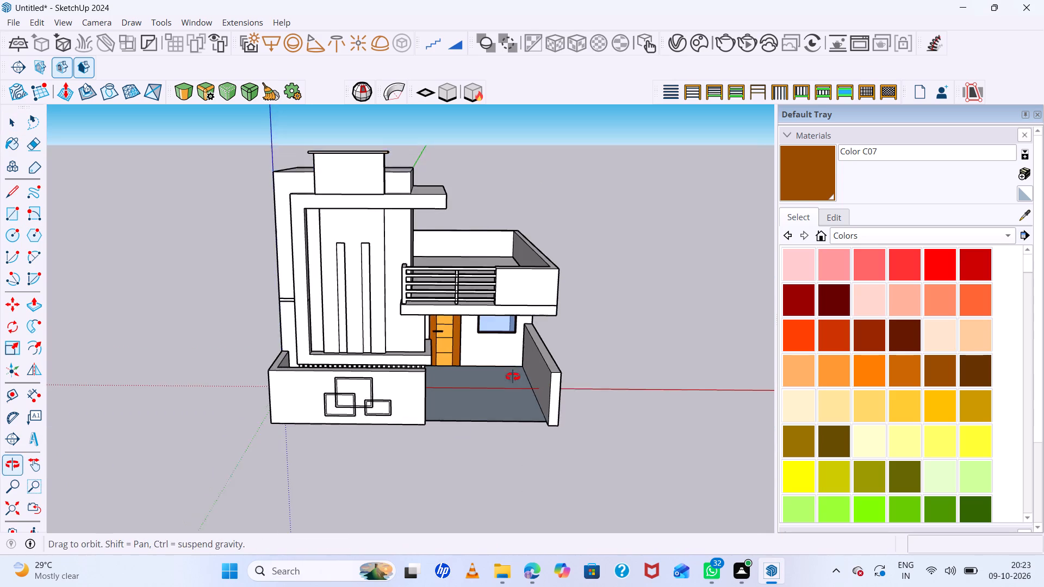
Examine the completed house exterior from the front, side and below, including the tower facade, boundary wall pattern and porch ceiling frames.
{"action": "middle_click_drag", "start_coordinate": [513, 377], "coordinate": [513, 378]}
{"action": "scroll", "coordinate": [519, 363], "scroll_direction": "up", "scroll_amount": 8}
{"action": "scroll", "coordinate": [516, 347], "scroll_direction": "down", "scroll_amount": 13}
{"action": "middle_click_drag", "start_coordinate": [533, 319], "coordinate": [476, 238]}
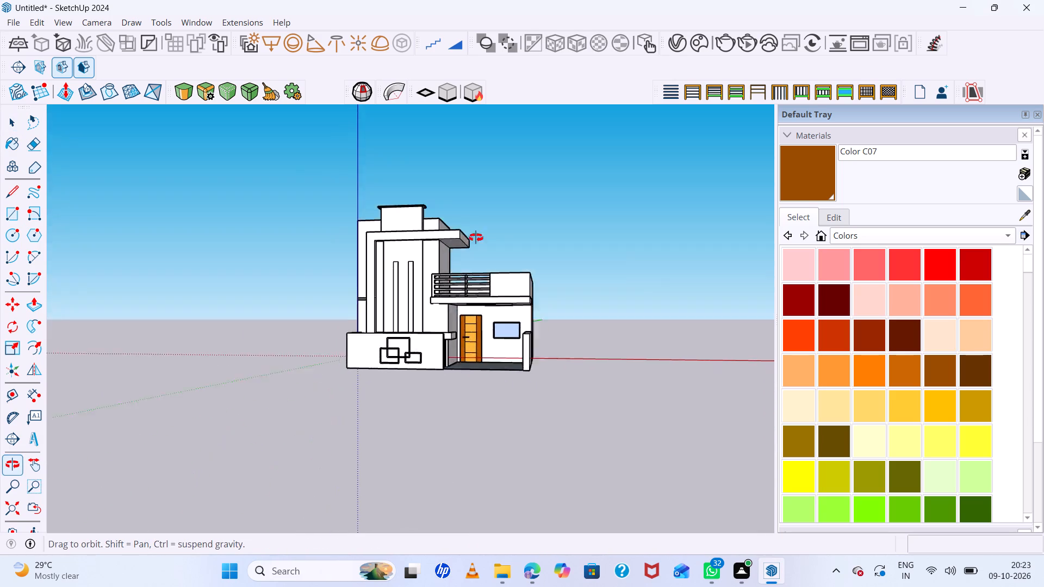
{"action": "middle_click_drag", "start_coordinate": [476, 238], "coordinate": [341, 196]}
{"action": "scroll", "coordinate": [496, 293], "scroll_direction": "up", "scroll_amount": 10}
{"action": "middle_click_drag", "start_coordinate": [490, 310], "coordinate": [556, 338]}
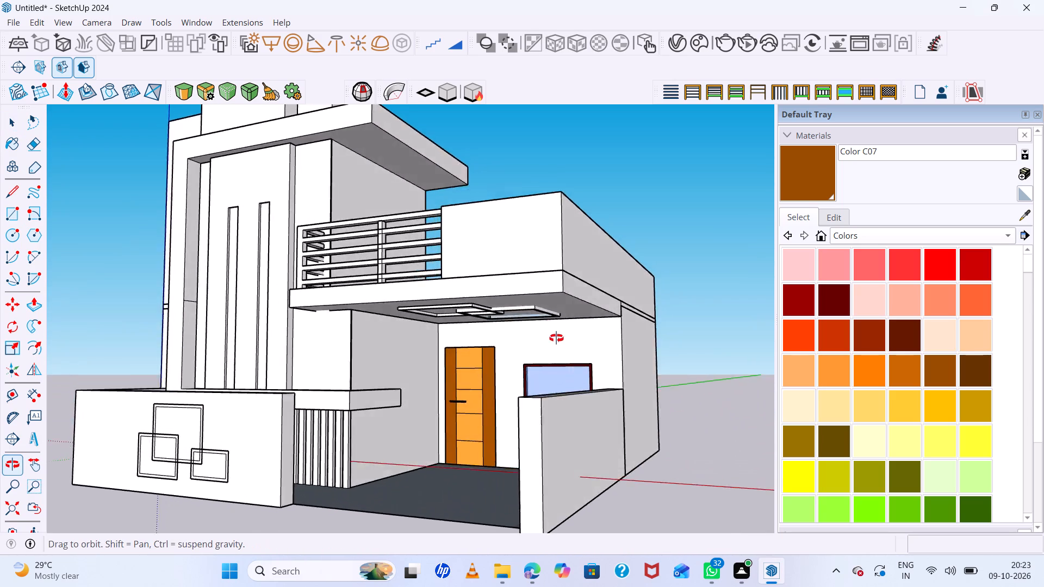
{"action": "middle_click_drag", "start_coordinate": [556, 338], "coordinate": [590, 319]}
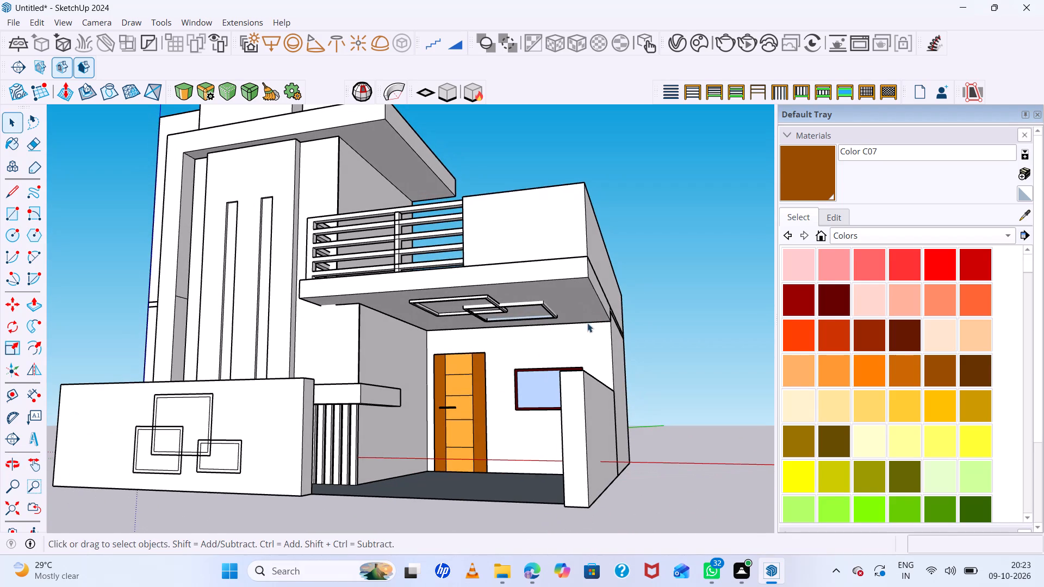
{"action": "scroll", "coordinate": [586, 346], "scroll_direction": "down", "scroll_amount": 5}
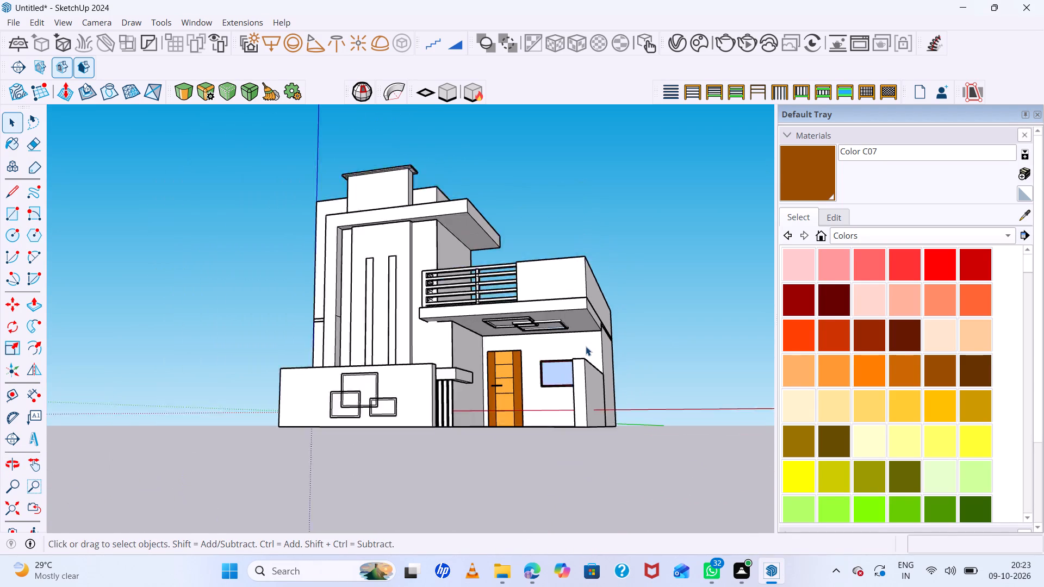
{"action": "scroll", "coordinate": [586, 346], "scroll_direction": "down", "scroll_amount": 17}
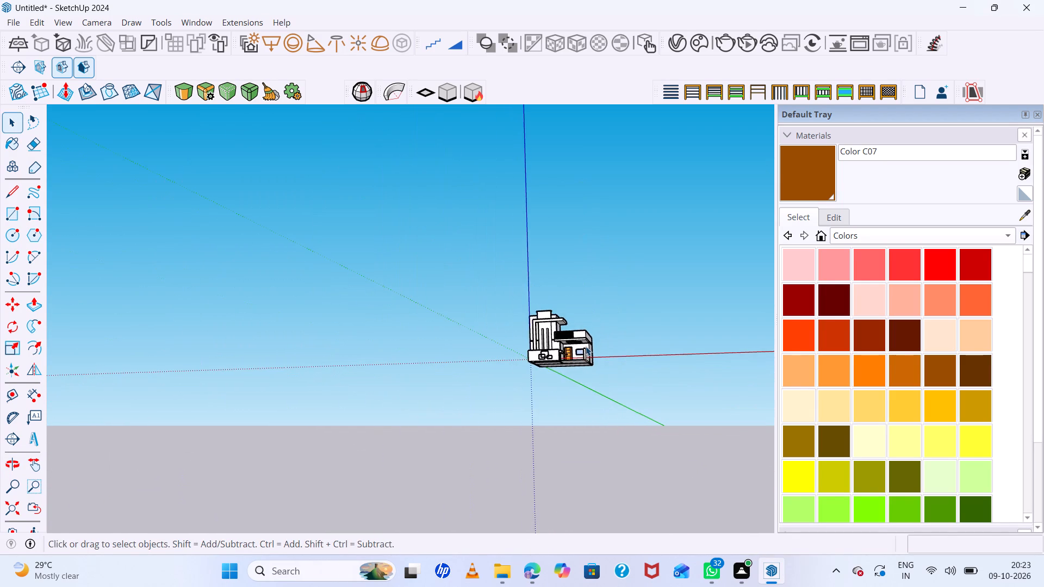
{"action": "scroll", "coordinate": [586, 346], "scroll_direction": "up", "scroll_amount": 8}
{"action": "scroll", "coordinate": [510, 307], "scroll_direction": "up", "scroll_amount": 12}
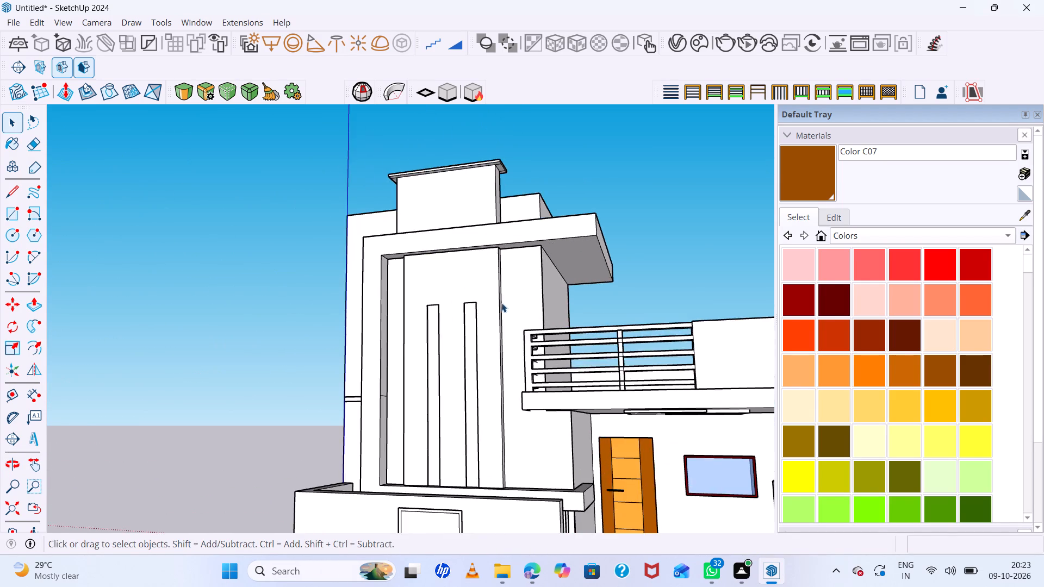
{"action": "scroll", "coordinate": [428, 297], "scroll_direction": "down", "scroll_amount": 5}
{"action": "middle_click_drag", "start_coordinate": [498, 328], "coordinate": [629, 419]}
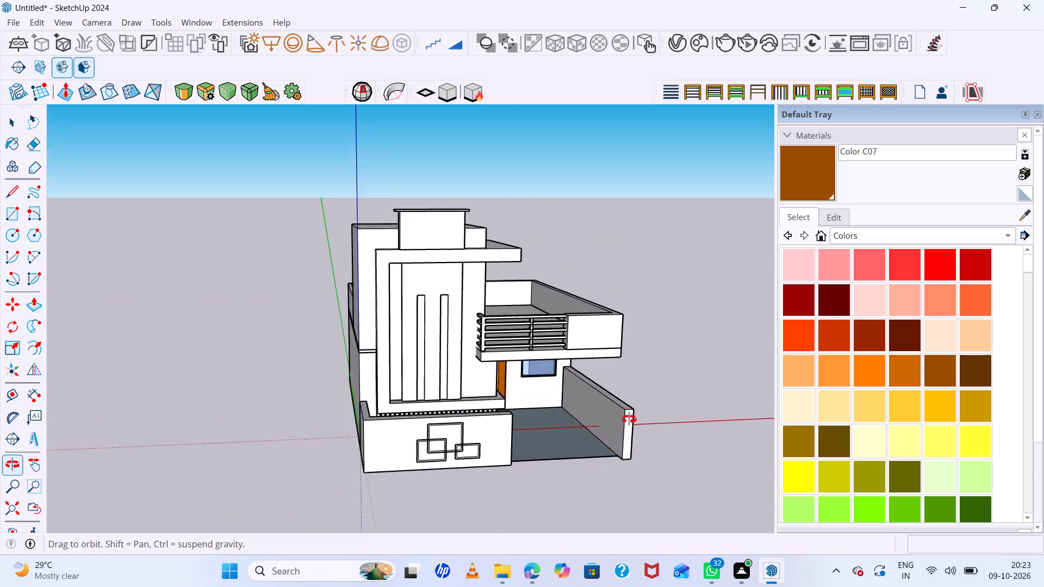
{"action": "middle_click_drag", "start_coordinate": [629, 419], "coordinate": [297, 295]}
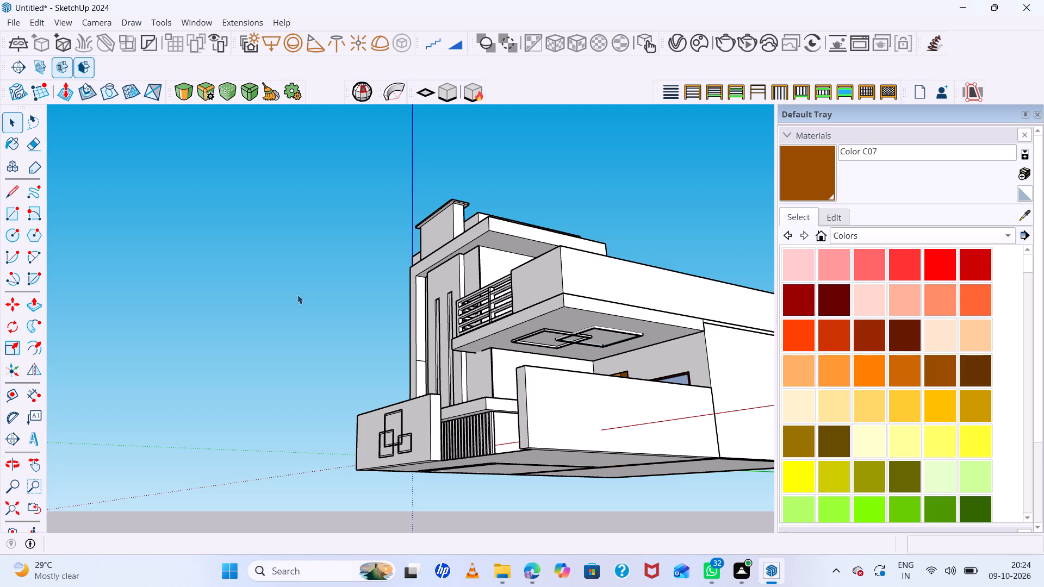
{"action": "scroll", "coordinate": [297, 295], "scroll_direction": "down", "scroll_amount": 6}
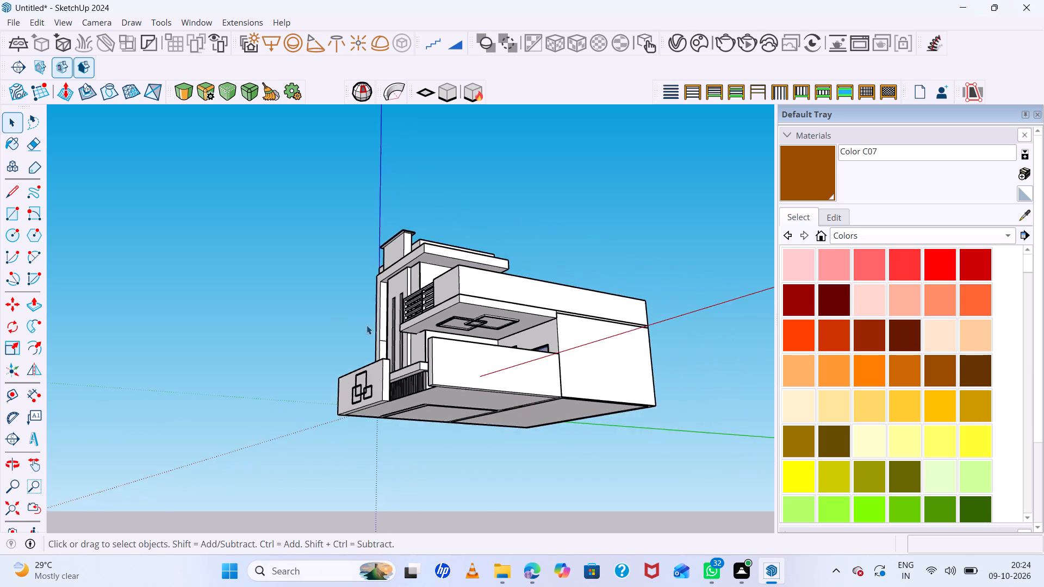
{"action": "middle_click_drag", "start_coordinate": [372, 333], "coordinate": [478, 435]}
{"action": "scroll", "coordinate": [402, 366], "scroll_direction": "up", "scroll_amount": 1}
{"action": "middle_click", "coordinate": [480, 435]}
{"action": "scroll", "coordinate": [494, 410], "scroll_direction": "down", "scroll_amount": 1}
{"action": "scroll", "coordinate": [514, 384], "scroll_direction": "up", "scroll_amount": 5}
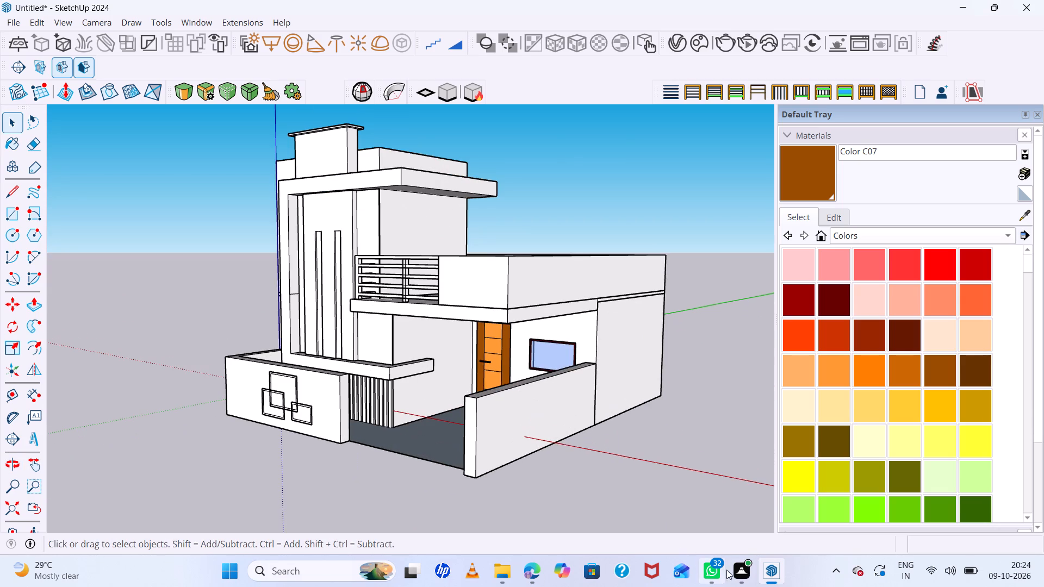
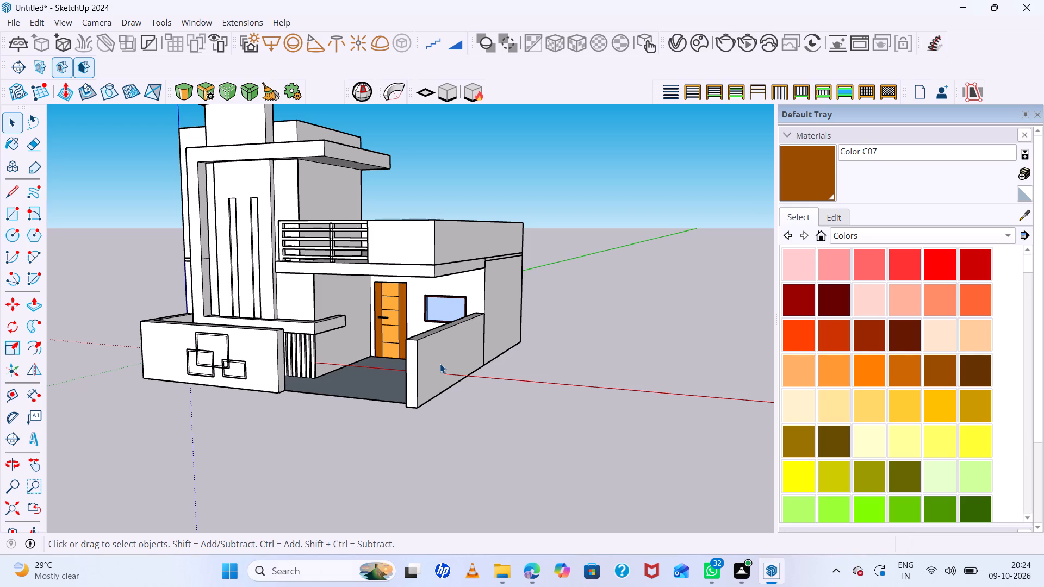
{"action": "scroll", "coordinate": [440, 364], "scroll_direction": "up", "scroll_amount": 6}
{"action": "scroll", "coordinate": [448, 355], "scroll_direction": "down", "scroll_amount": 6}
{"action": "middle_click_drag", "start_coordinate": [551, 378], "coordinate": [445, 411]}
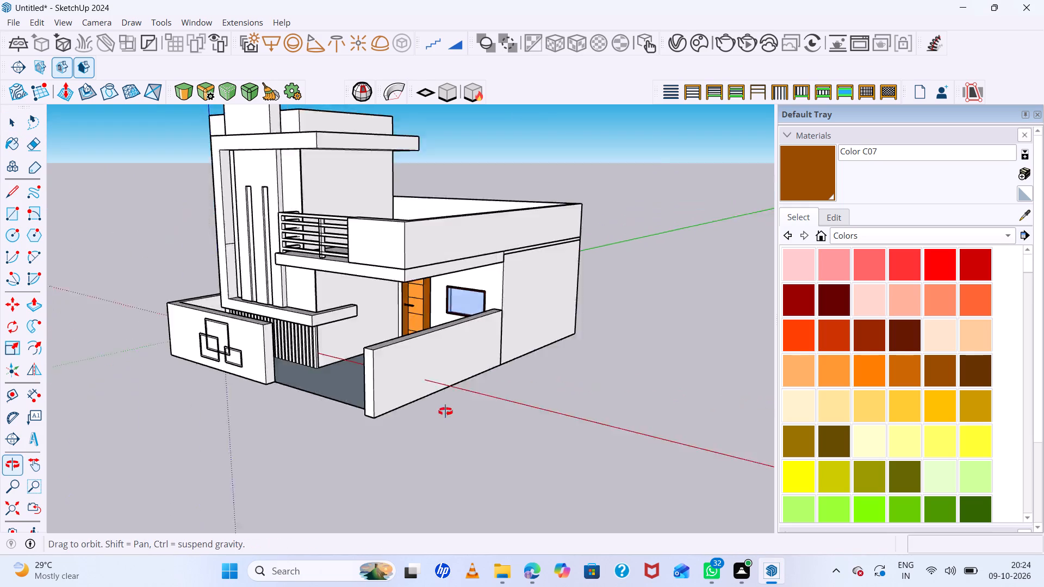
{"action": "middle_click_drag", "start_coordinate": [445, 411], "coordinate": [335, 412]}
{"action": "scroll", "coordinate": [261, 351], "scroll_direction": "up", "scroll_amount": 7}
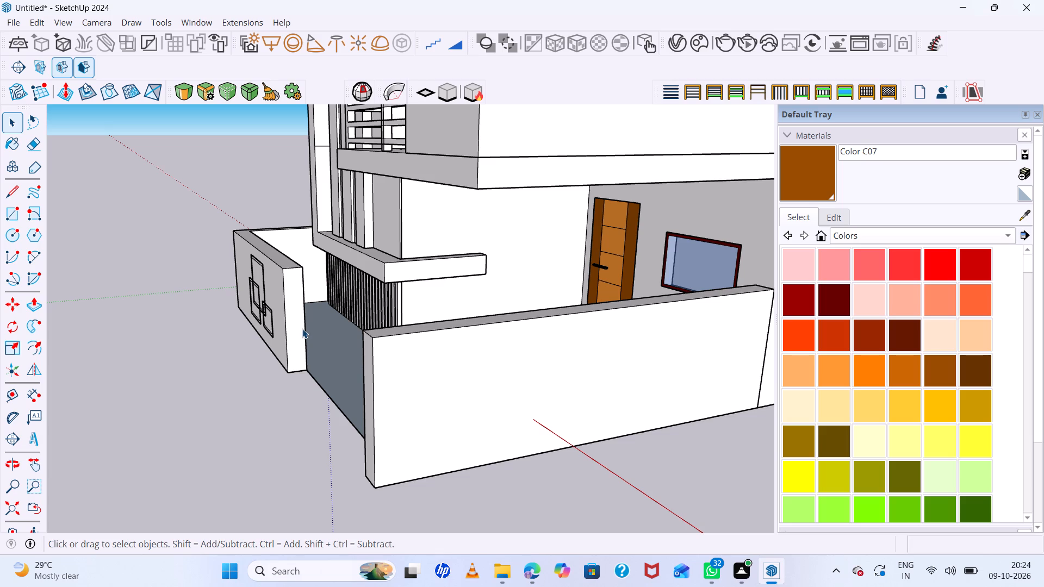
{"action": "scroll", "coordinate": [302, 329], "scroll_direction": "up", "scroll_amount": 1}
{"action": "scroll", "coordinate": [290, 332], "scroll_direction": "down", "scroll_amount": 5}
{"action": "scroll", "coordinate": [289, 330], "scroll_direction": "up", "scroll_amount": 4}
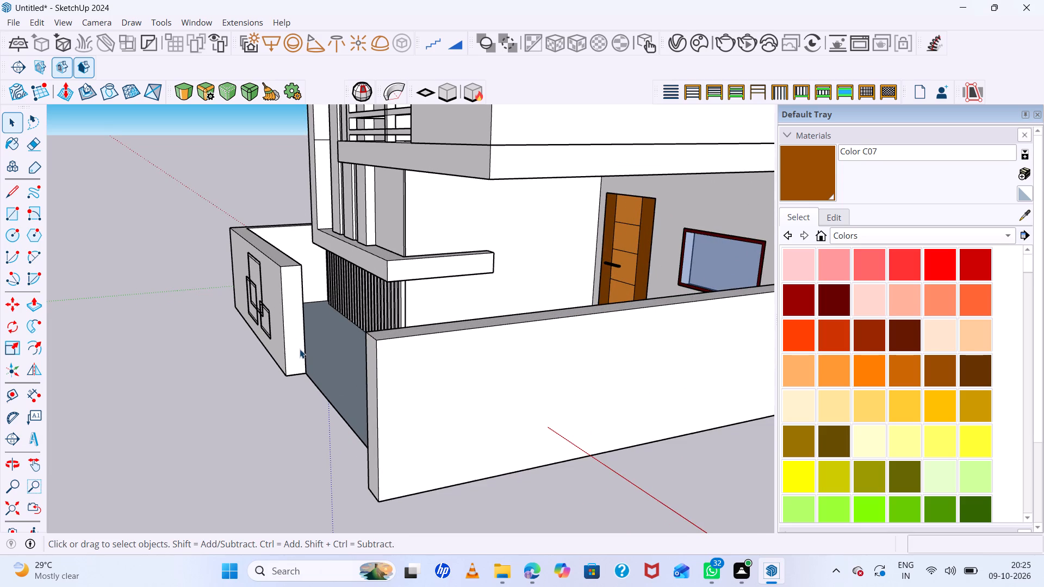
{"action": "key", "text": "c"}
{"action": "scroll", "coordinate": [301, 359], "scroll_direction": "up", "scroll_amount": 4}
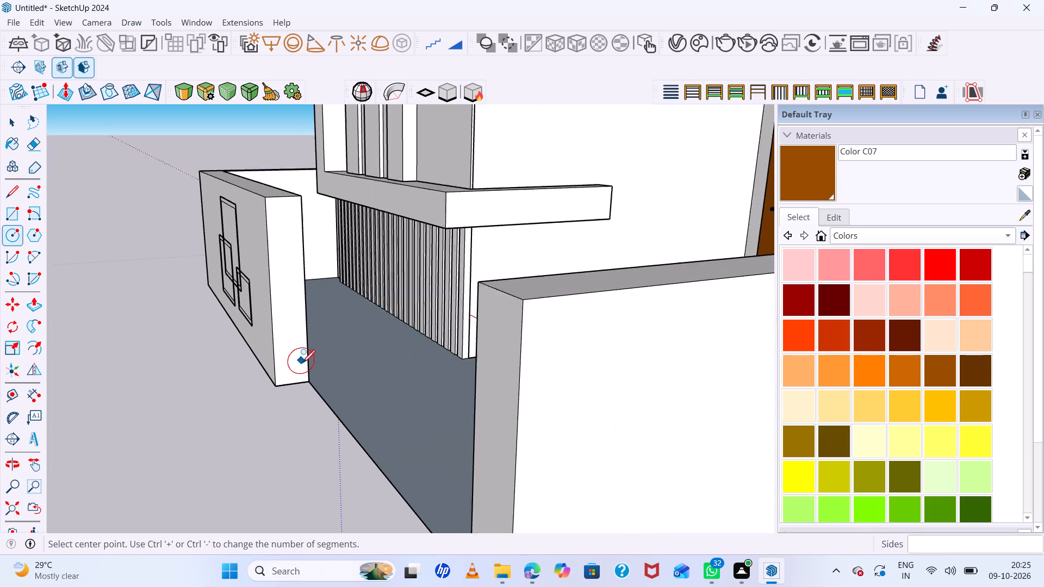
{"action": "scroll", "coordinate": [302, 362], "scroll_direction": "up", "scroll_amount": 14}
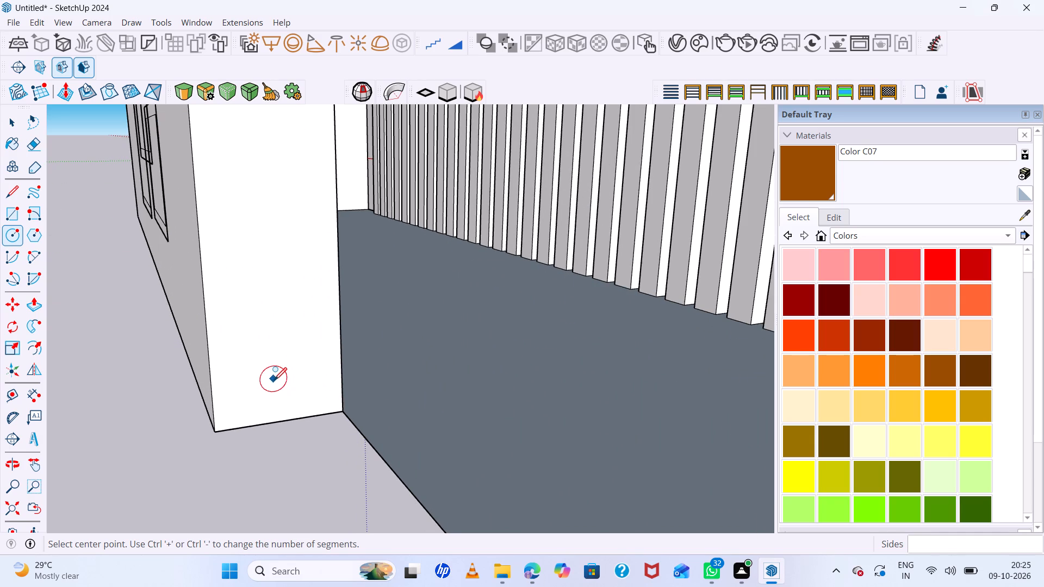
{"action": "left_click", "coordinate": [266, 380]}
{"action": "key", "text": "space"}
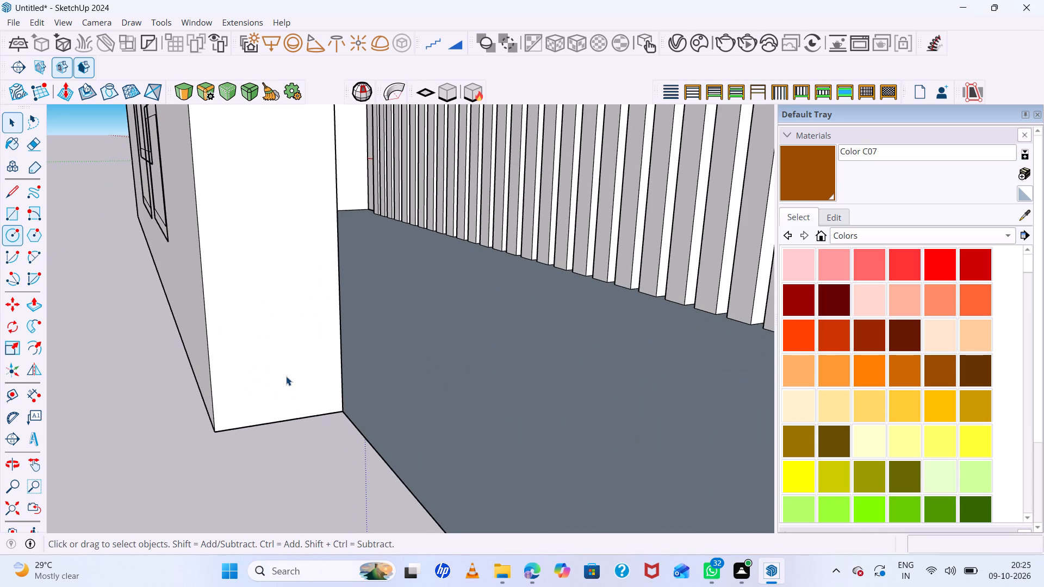
Draw a rectangle about 3" by 2" low on the patterned boundary wall's end face at the gate opening.
{"action": "key", "text": "r"}
{"action": "scroll", "coordinate": [275, 371], "scroll_direction": "up", "scroll_amount": 5}
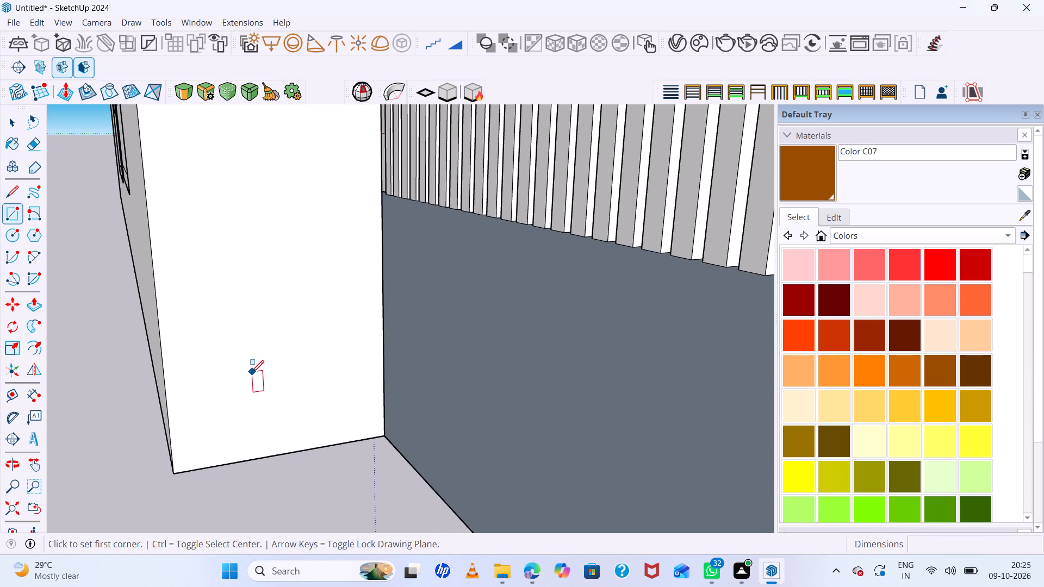
{"action": "left_click", "coordinate": [256, 379]}
{"action": "left_click", "coordinate": [306, 396]}
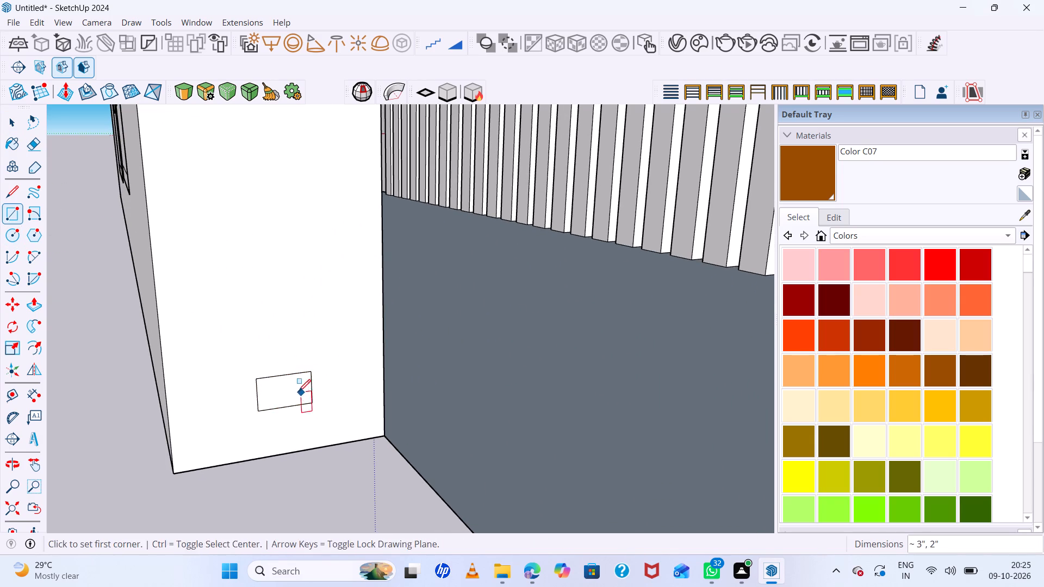
Extrude the small rectangle about 12' 10" across the gate opening to the opposite boundary wall, forming a bottom rail.
{"action": "key", "text": "space"}
{"action": "left_click", "coordinate": [285, 387]}
{"action": "key", "text": "p"}
{"action": "left_click", "coordinate": [285, 385]}
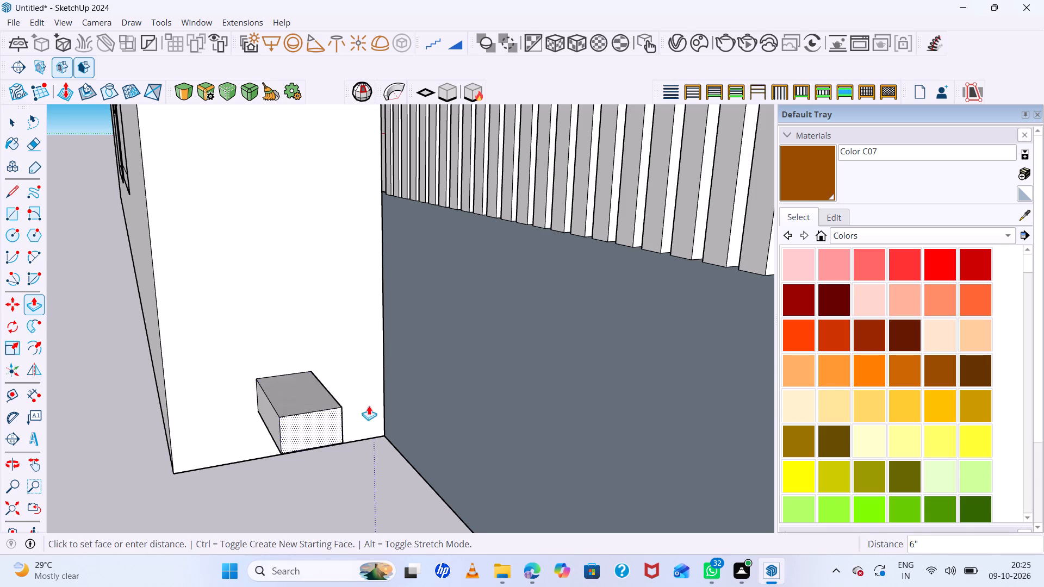
{"action": "scroll", "coordinate": [381, 407], "scroll_direction": "down", "scroll_amount": 15}
{"action": "scroll", "coordinate": [376, 360], "scroll_direction": "down", "scroll_amount": 14}
{"action": "scroll", "coordinate": [405, 418], "scroll_direction": "up", "scroll_amount": 6}
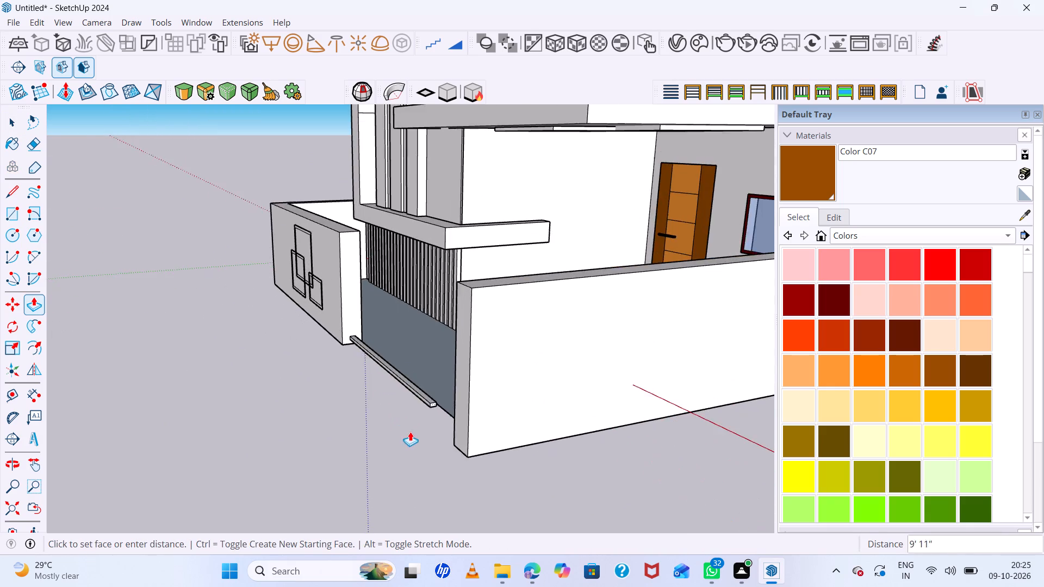
{"action": "middle_click_drag", "start_coordinate": [418, 434], "coordinate": [515, 446]}
{"action": "scroll", "coordinate": [647, 439], "scroll_direction": "up", "scroll_amount": 12}
{"action": "middle_click_drag", "start_coordinate": [614, 424], "coordinate": [755, 414]}
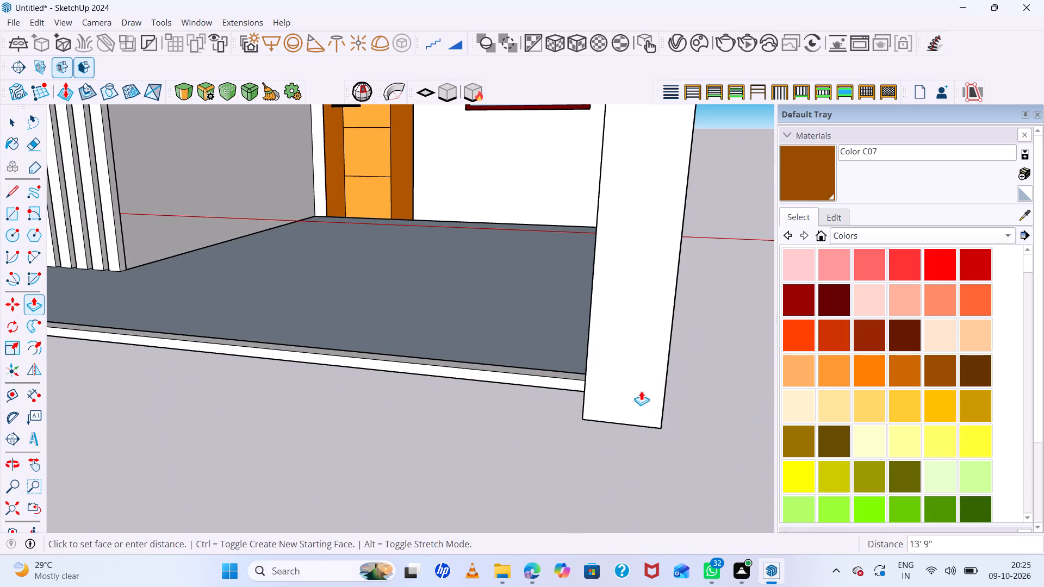
{"action": "scroll", "coordinate": [618, 390], "scroll_direction": "up", "scroll_amount": 4}
{"action": "left_click", "coordinate": [579, 372]}
Draw a rectangle about 4" by 3" near the top of the patterned boundary wall's end face, above the bottom rail.
{"action": "scroll", "coordinate": [539, 384], "scroll_direction": "down", "scroll_amount": 14}
{"action": "middle_click_drag", "start_coordinate": [595, 382], "coordinate": [340, 353]}
{"action": "middle_click", "coordinate": [340, 353]}
{"action": "scroll", "coordinate": [225, 245], "scroll_direction": "up", "scroll_amount": 7}
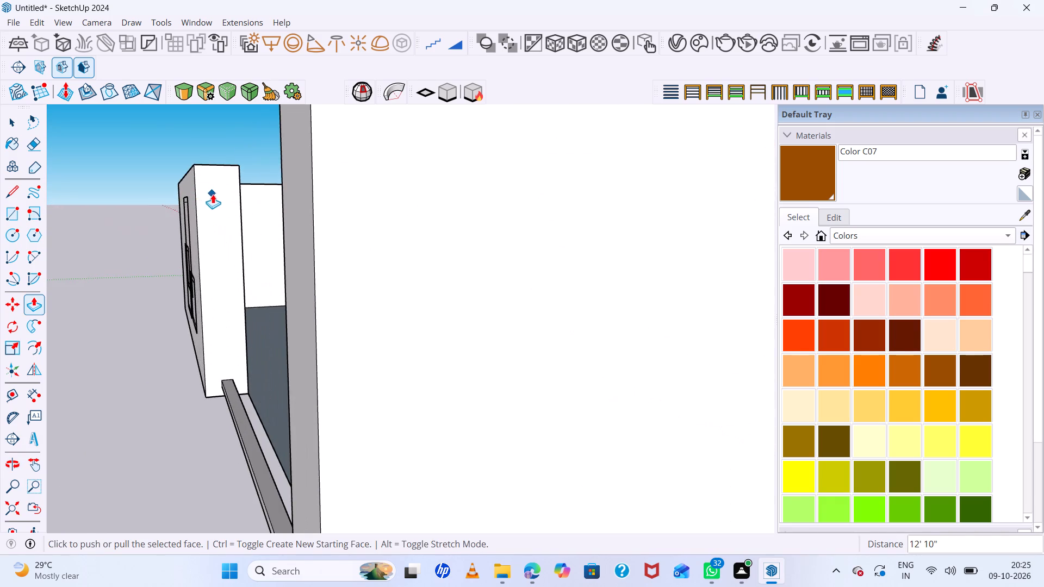
{"action": "scroll", "coordinate": [217, 193], "scroll_direction": "up", "scroll_amount": 5}
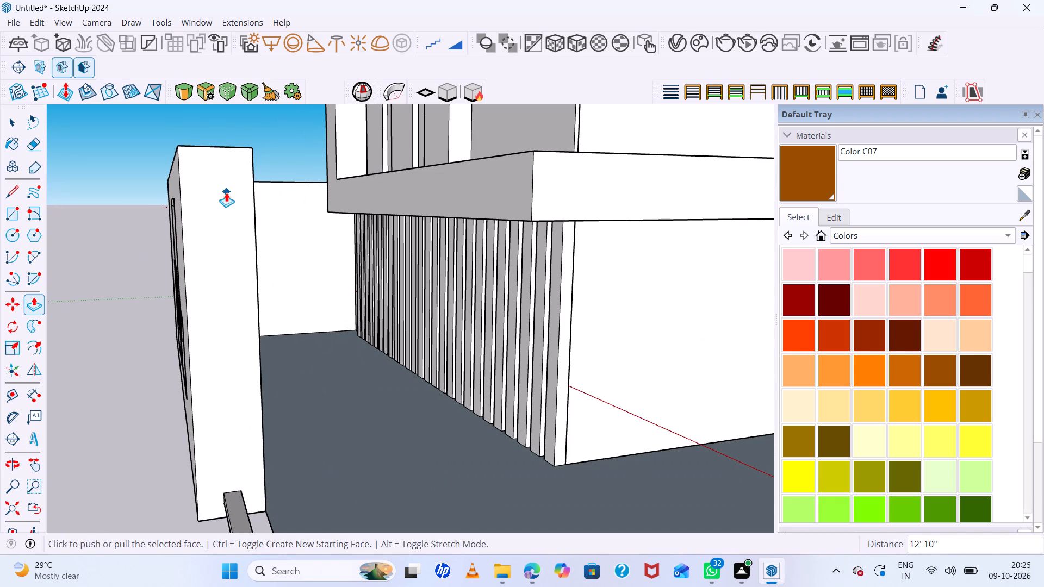
{"action": "scroll", "coordinate": [229, 193], "scroll_direction": "down", "scroll_amount": 1}
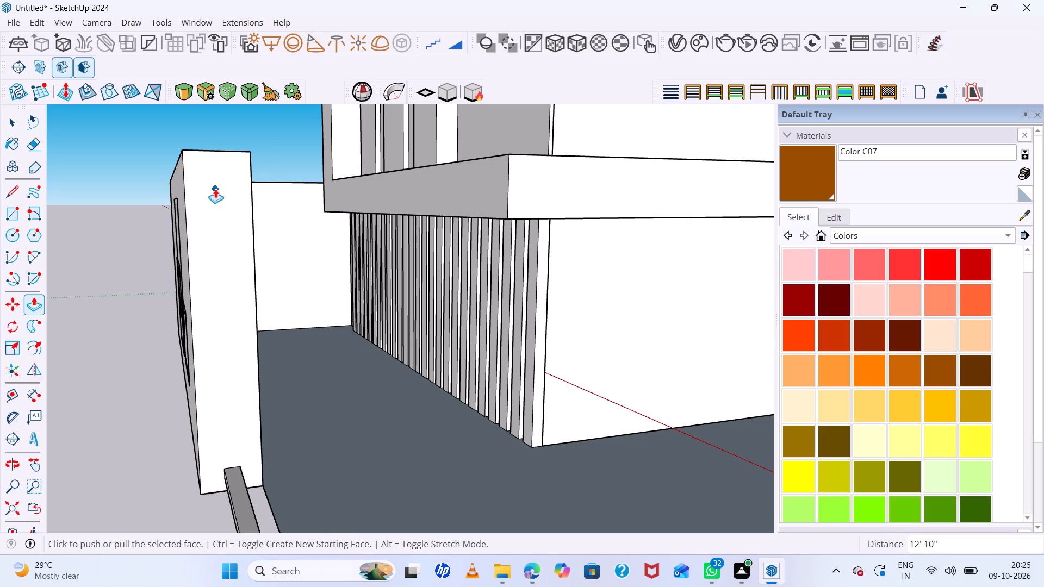
{"action": "key", "text": "space"}
{"action": "key", "text": "r"}
{"action": "scroll", "coordinate": [220, 190], "scroll_direction": "up", "scroll_amount": 5}
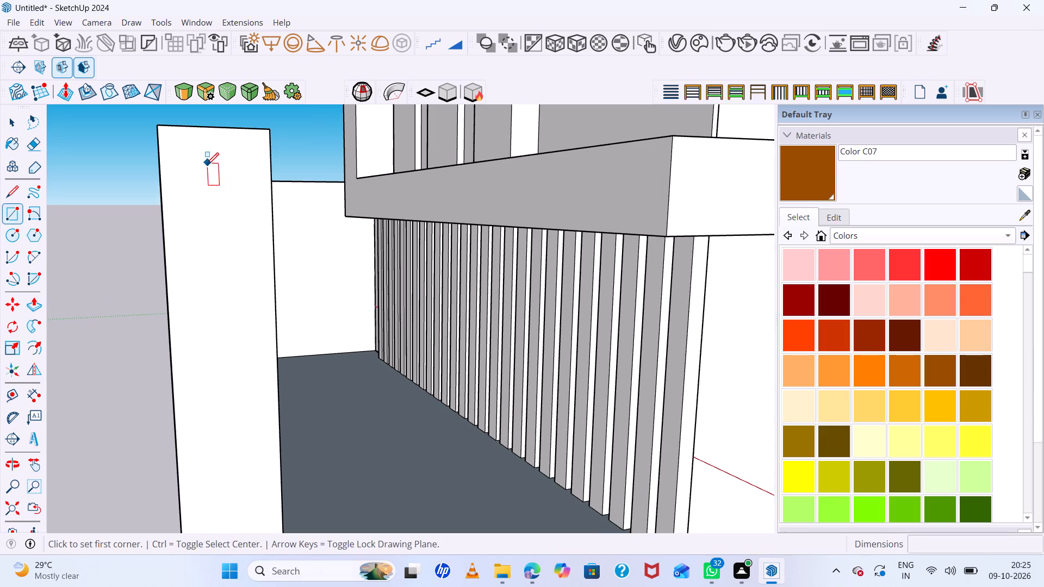
{"action": "left_click", "coordinate": [197, 163]}
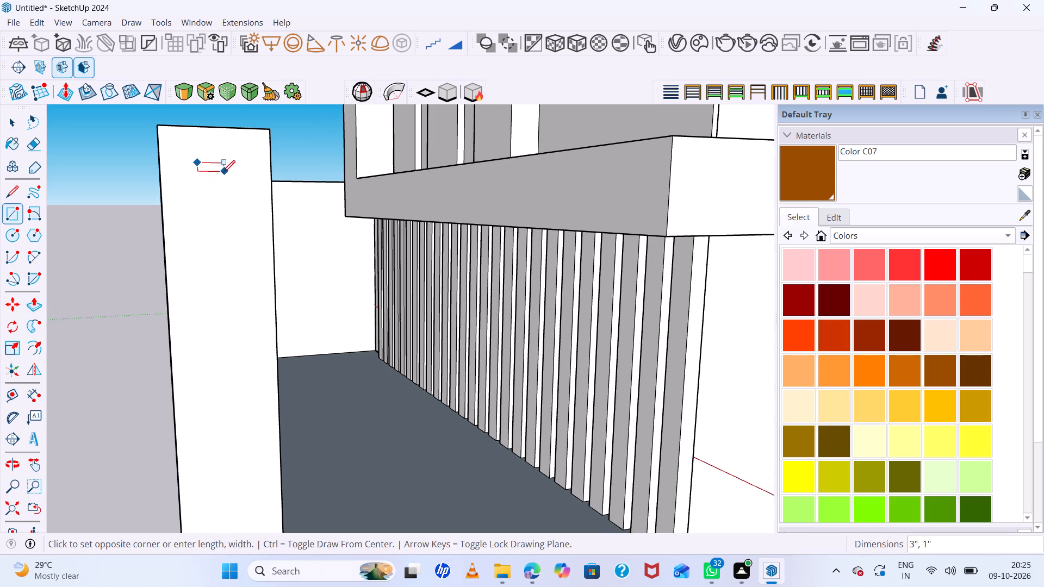
{"action": "left_click", "coordinate": [233, 193]}
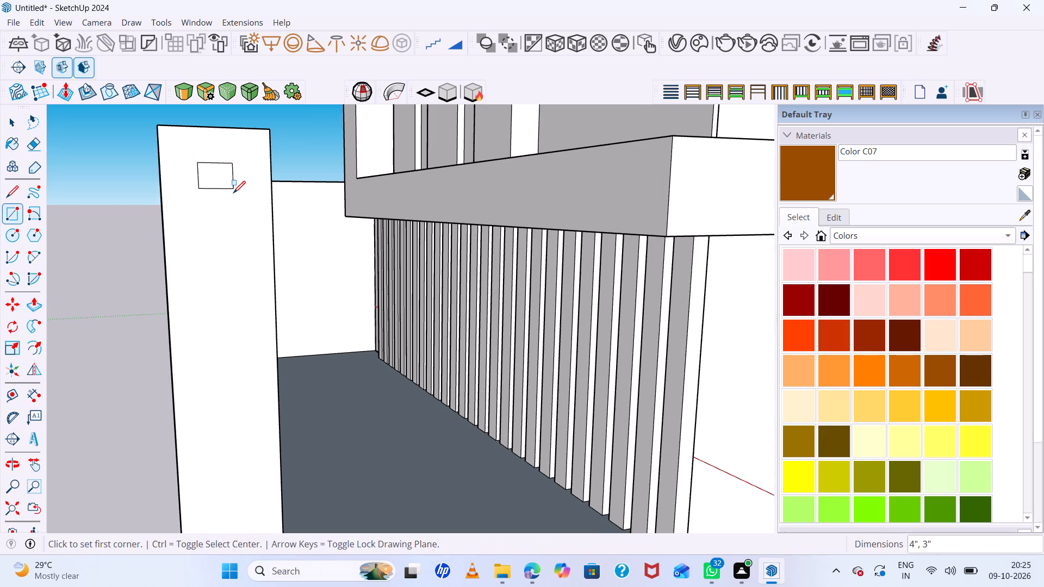
Extrude the upper rectangle about 12' 11" across the opening to the opposite boundary wall, forming a top rail.
{"action": "key", "text": "space"}
{"action": "left_click", "coordinate": [218, 174]}
{"action": "key", "text": "p"}
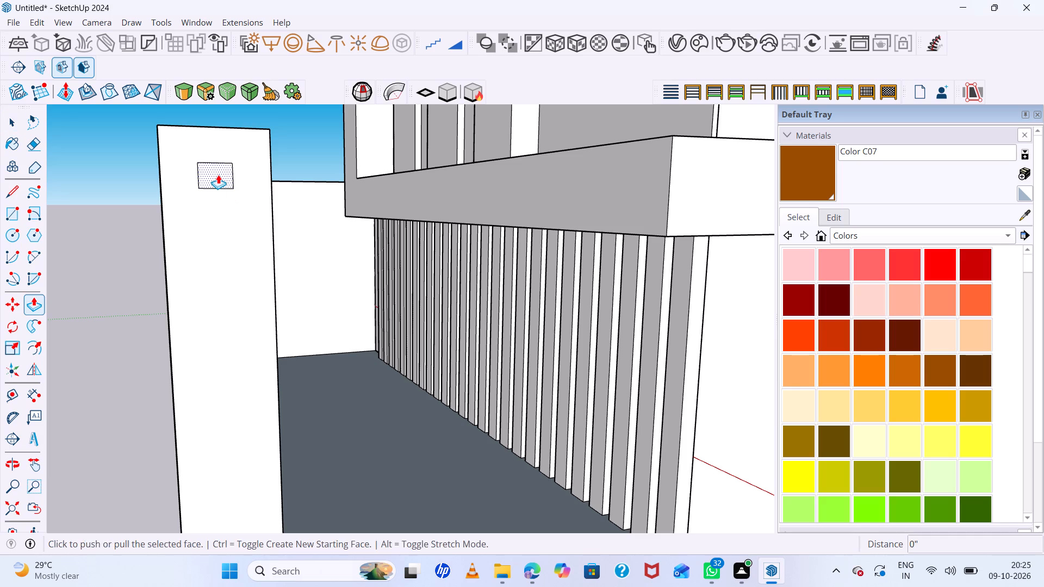
{"action": "left_click", "coordinate": [218, 174]}
{"action": "scroll", "coordinate": [315, 217], "scroll_direction": "down", "scroll_amount": 7}
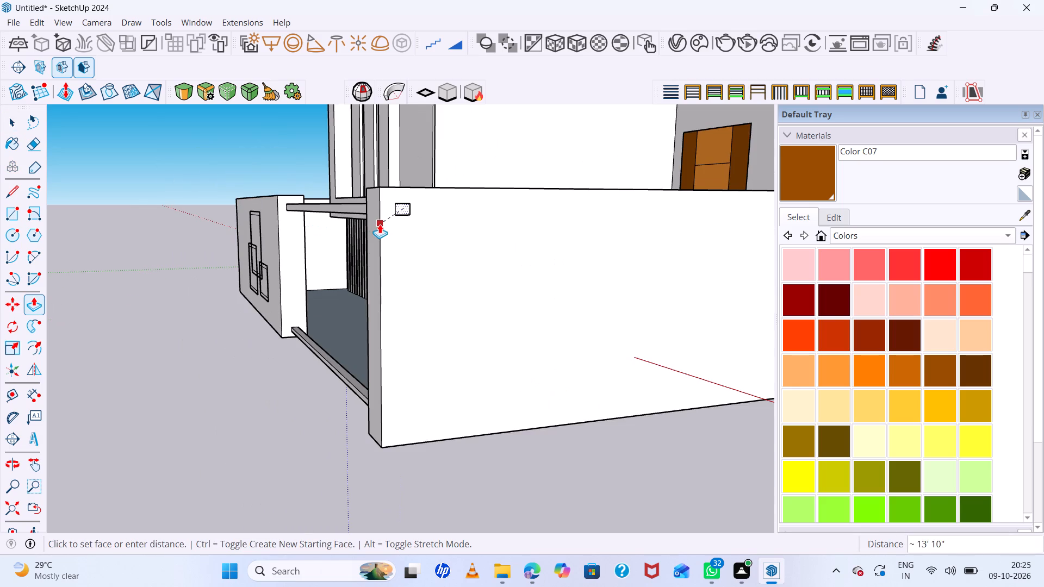
{"action": "middle_click_drag", "start_coordinate": [385, 210], "coordinate": [593, 246]}
{"action": "middle_click", "coordinate": [595, 246]}
{"action": "scroll", "coordinate": [556, 234], "scroll_direction": "up", "scroll_amount": 6}
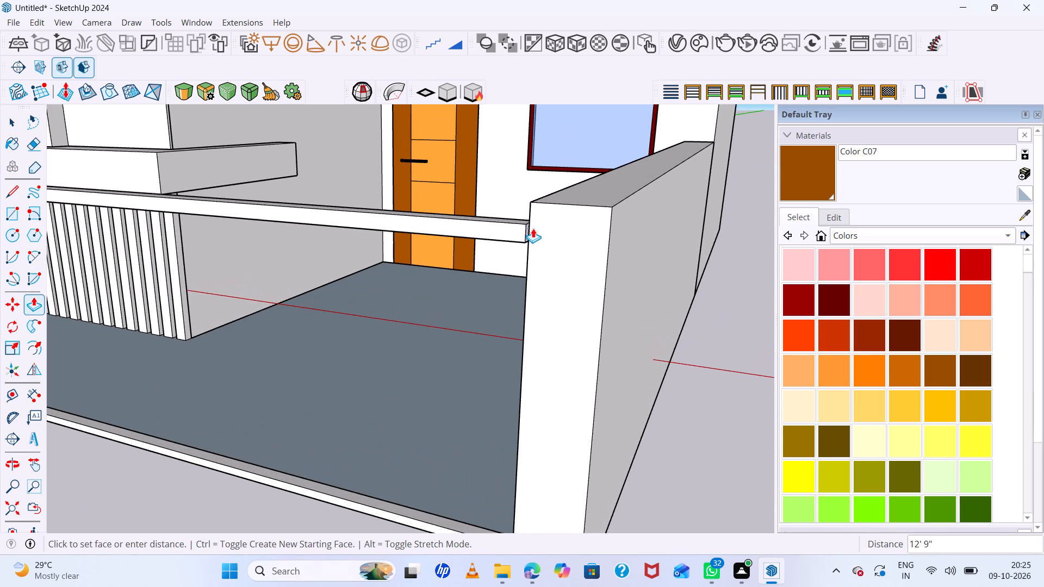
{"action": "middle_click_drag", "start_coordinate": [534, 229], "coordinate": [650, 245]}
{"action": "middle_click", "coordinate": [650, 245]}
{"action": "scroll", "coordinate": [549, 227], "scroll_direction": "up", "scroll_amount": 4}
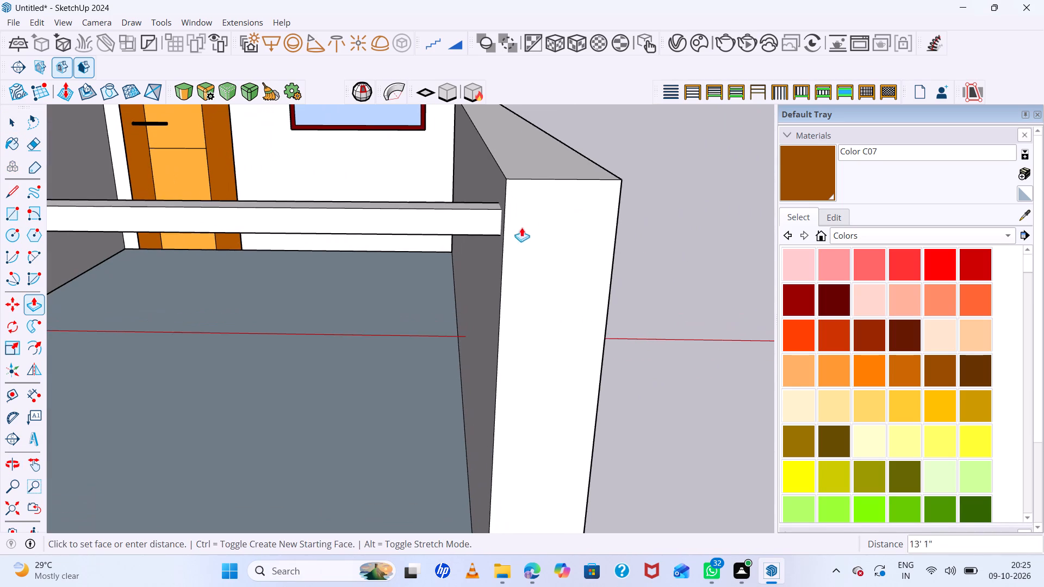
{"action": "left_click", "coordinate": [507, 215]}
Examine the two new gate rails between the boundary walls from the front, side and below.
{"action": "scroll", "coordinate": [549, 230], "scroll_direction": "down", "scroll_amount": 15}
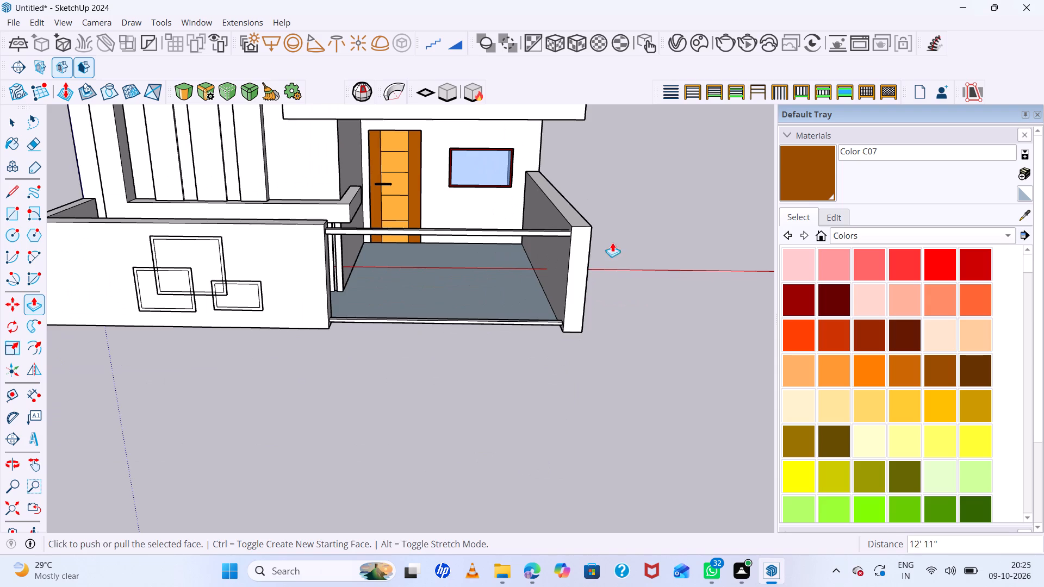
{"action": "middle_click_drag", "start_coordinate": [655, 258], "coordinate": [376, 146]}
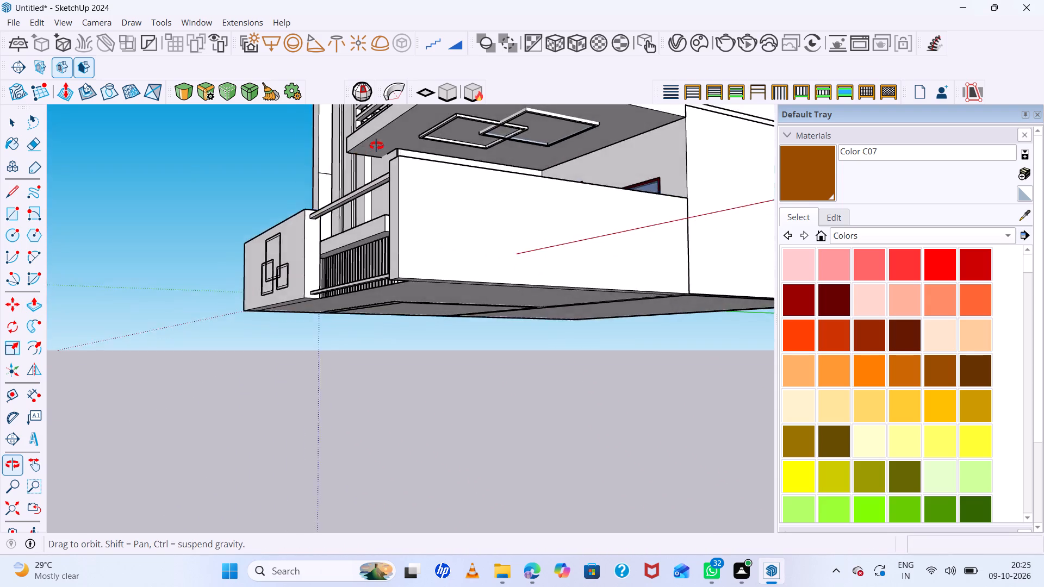
{"action": "middle_click_drag", "start_coordinate": [376, 146], "coordinate": [719, 193]}
{"action": "middle_click", "coordinate": [720, 194]}
{"action": "middle_click", "coordinate": [721, 195]}
{"action": "scroll", "coordinate": [407, 209], "scroll_direction": "up", "scroll_amount": 9}
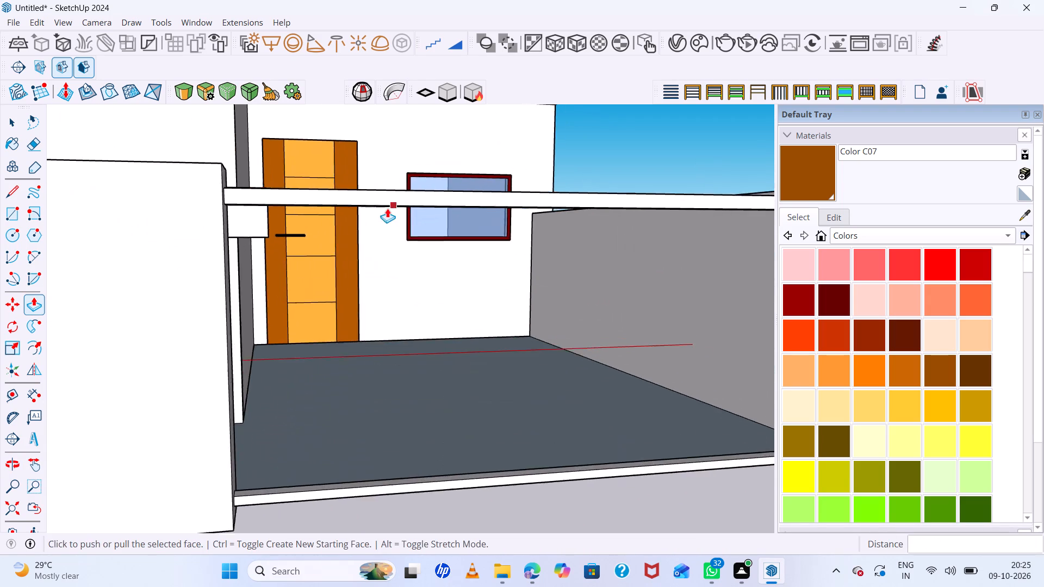
{"action": "scroll", "coordinate": [387, 208], "scroll_direction": "up", "scroll_amount": 2}
{"action": "middle_click_drag", "start_coordinate": [471, 243], "coordinate": [466, 167]}
{"action": "middle_click_drag", "start_coordinate": [461, 167], "coordinate": [455, 170]}
{"action": "scroll", "coordinate": [353, 225], "scroll_direction": "up", "scroll_amount": 1}
{"action": "scroll", "coordinate": [329, 243], "scroll_direction": "down", "scroll_amount": 16}
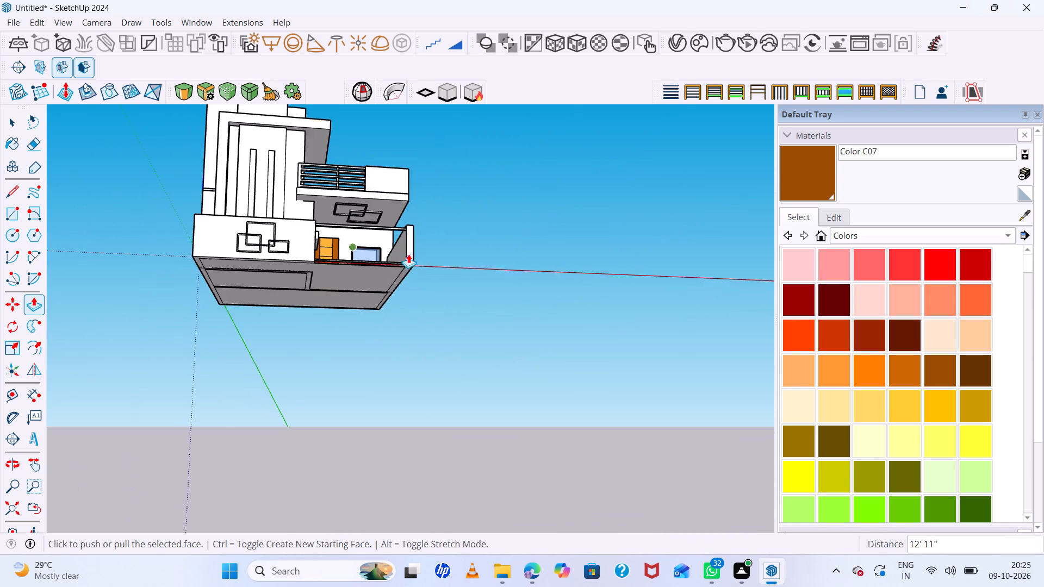
{"action": "scroll", "coordinate": [352, 147], "scroll_direction": "up", "scroll_amount": 13}
{"action": "scroll", "coordinate": [322, 149], "scroll_direction": "down", "scroll_amount": 7}
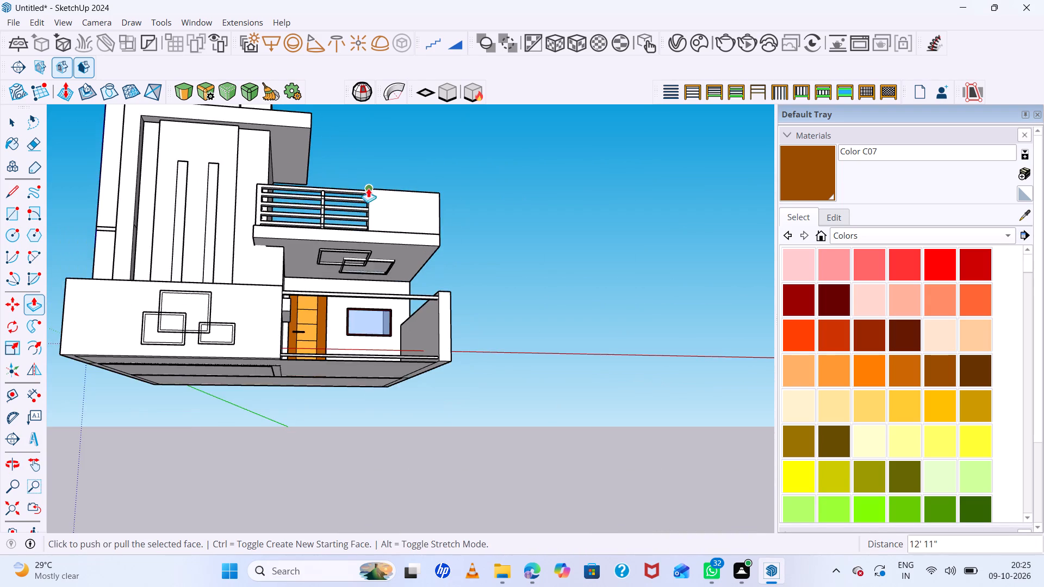
{"action": "scroll", "coordinate": [376, 191], "scroll_direction": "down", "scroll_amount": 4}
{"action": "scroll", "coordinate": [377, 191], "scroll_direction": "up", "scroll_amount": 5}
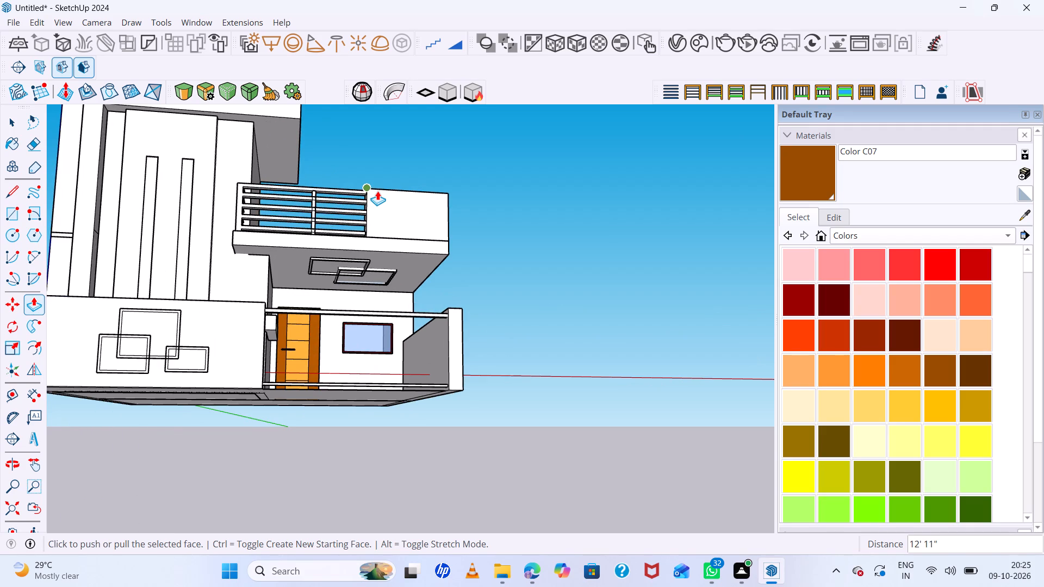
{"action": "middle_click_drag", "start_coordinate": [374, 190], "coordinate": [335, 196]}
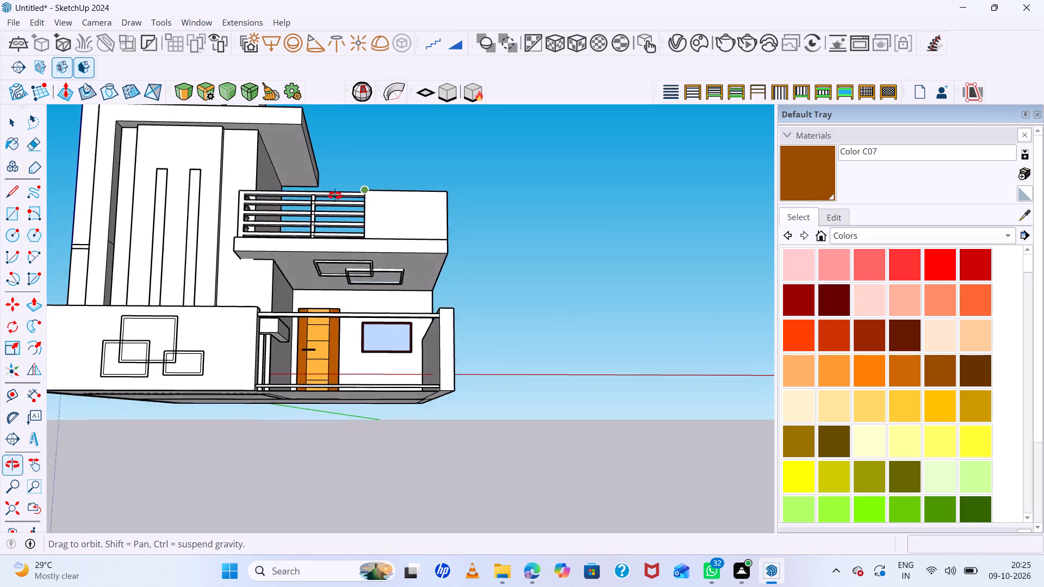
{"action": "middle_click_drag", "start_coordinate": [335, 196], "coordinate": [313, 219]}
Draw a small rectangle across the underside of the top gate rail, near the patterned boundary wall.
{"action": "scroll", "coordinate": [291, 348], "scroll_direction": "up", "scroll_amount": 10}
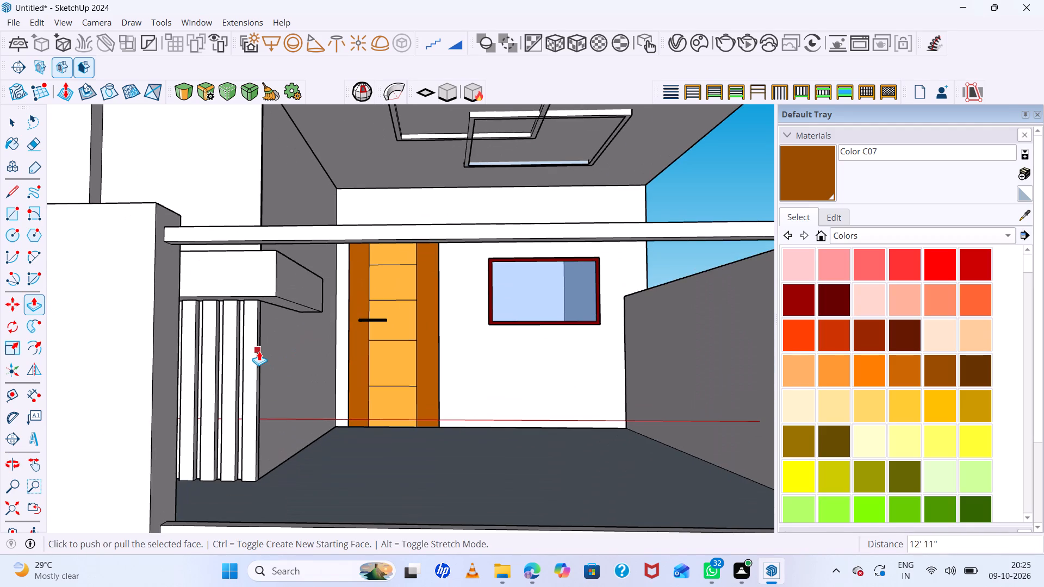
{"action": "middle_click_drag", "start_coordinate": [259, 351], "coordinate": [266, 289]}
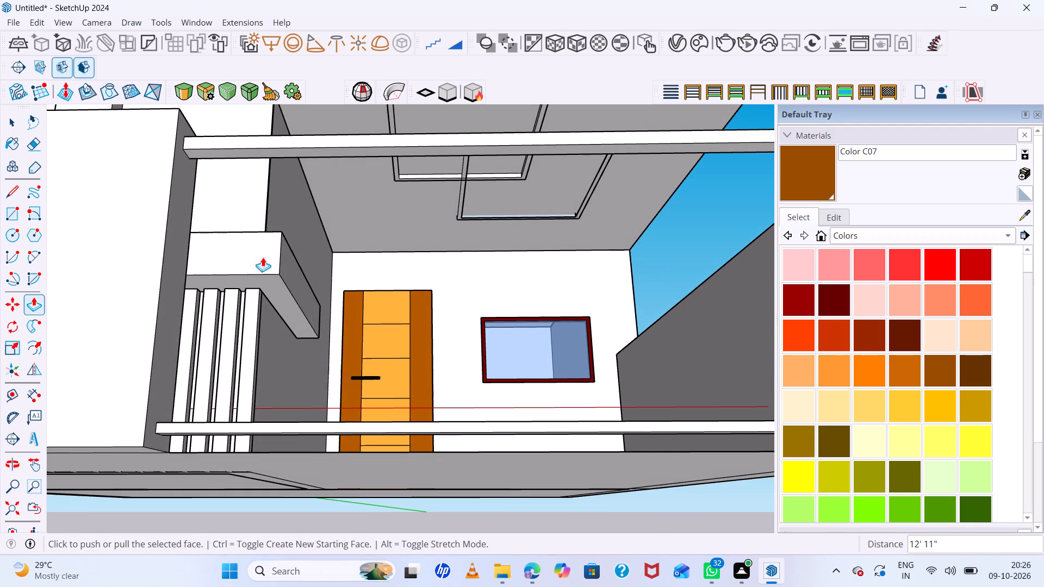
{"action": "scroll", "coordinate": [221, 160], "scroll_direction": "up", "scroll_amount": 4}
{"action": "key", "text": "space"}
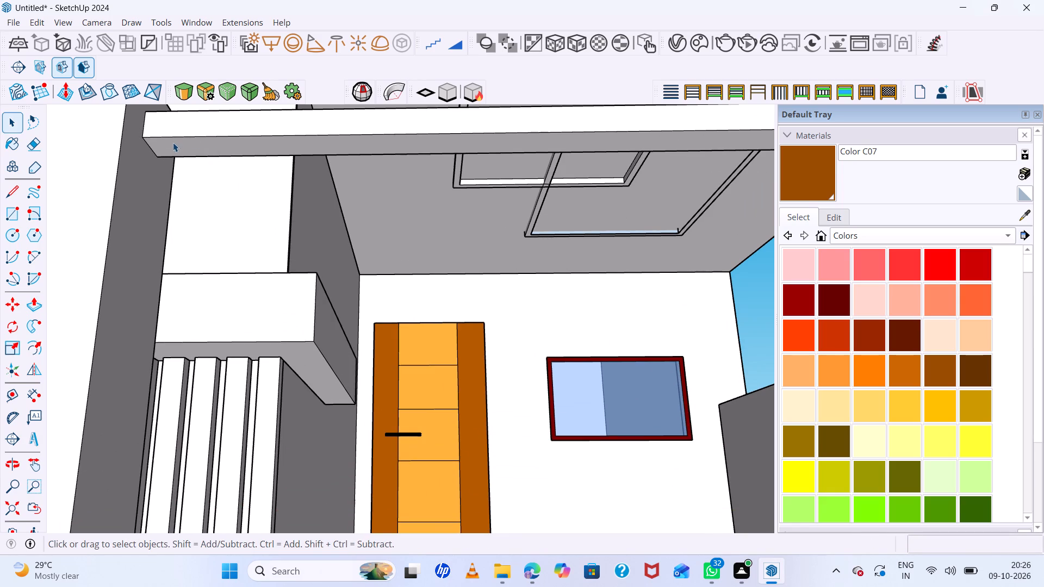
{"action": "key", "text": "r"}
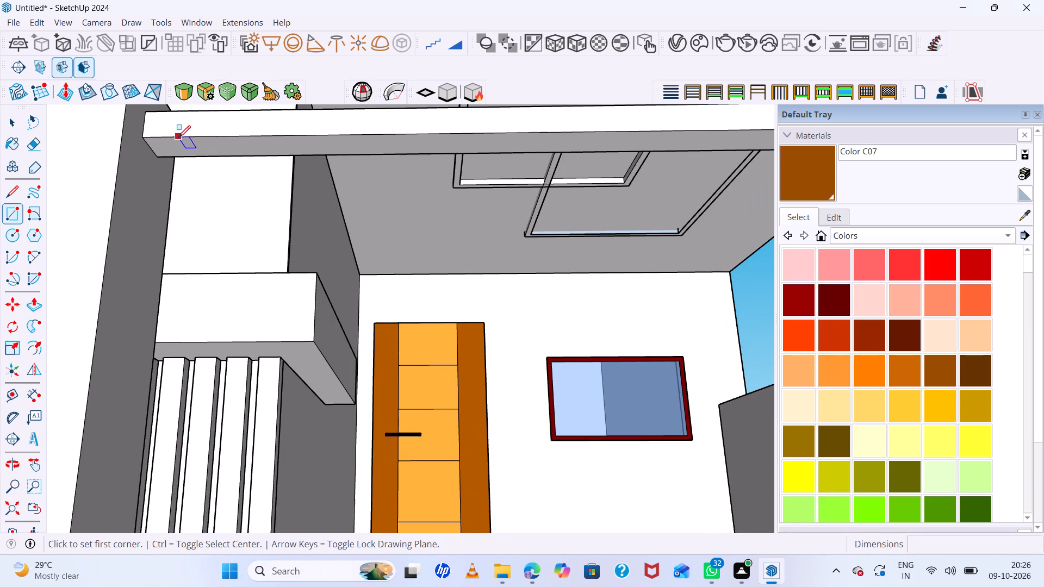
{"action": "left_click", "coordinate": [191, 139]}
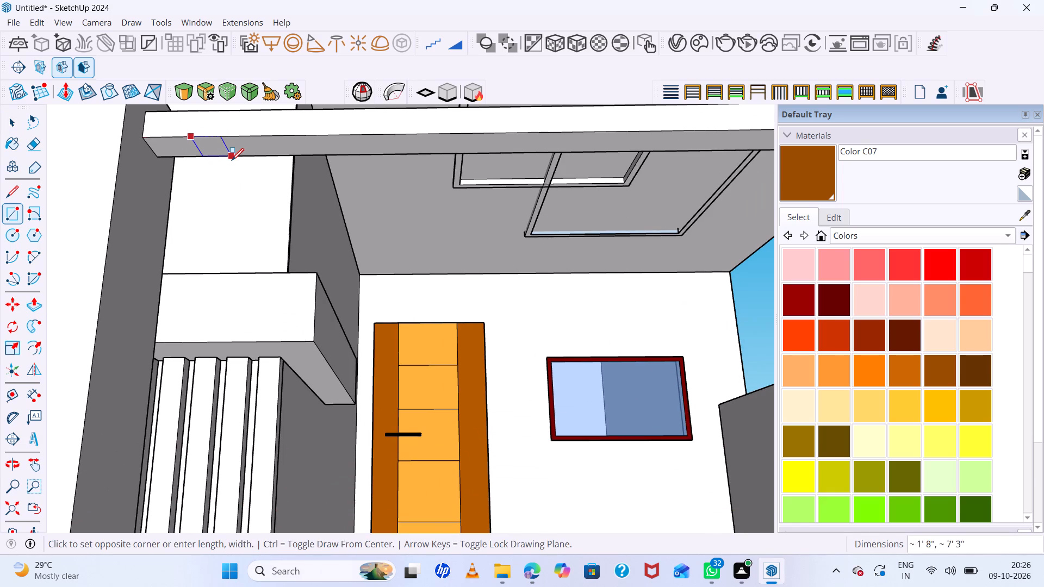
{"action": "left_click", "coordinate": [233, 159]}
Extrude the rectangle on the top rail's underside 4' 10" down to the bottom rail, forming the first vertical gate bar.
{"action": "key", "text": "space"}
{"action": "left_click", "coordinate": [214, 146]}
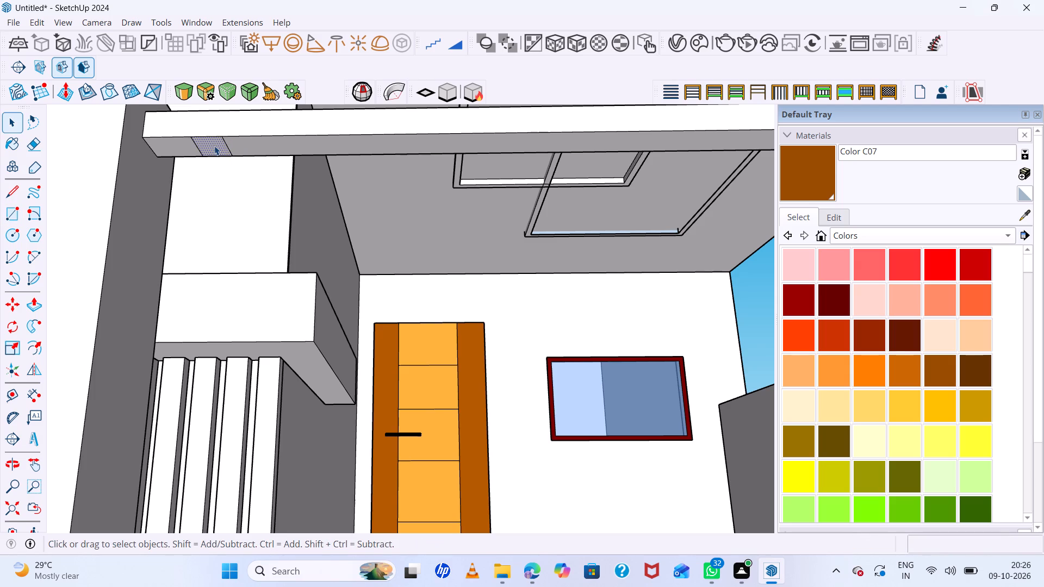
{"action": "key", "text": "p"}
{"action": "left_click", "coordinate": [214, 146]}
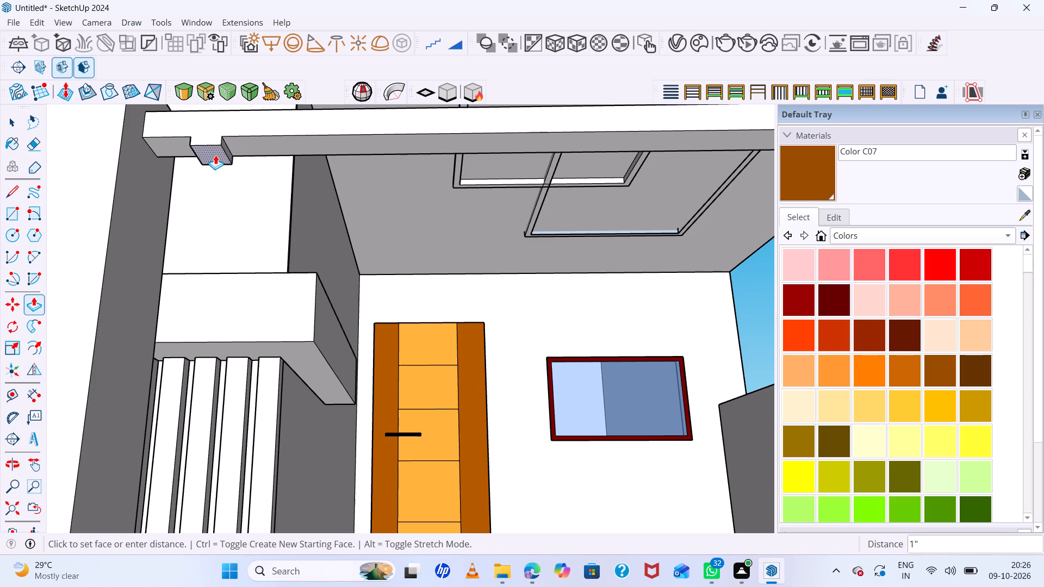
{"action": "scroll", "coordinate": [212, 193], "scroll_direction": "down", "scroll_amount": 7}
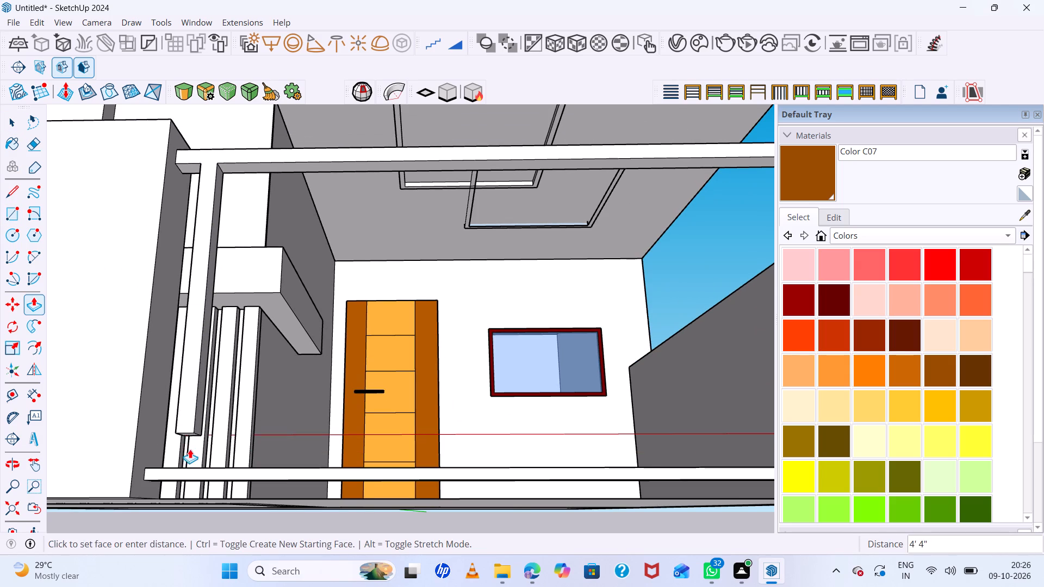
{"action": "left_click", "coordinate": [190, 468]}
Draw a small rectangle across the 4" depth of the top rail's underside, a short gap away from the first bar.
{"action": "scroll", "coordinate": [217, 276], "scroll_direction": "down", "scroll_amount": 6}
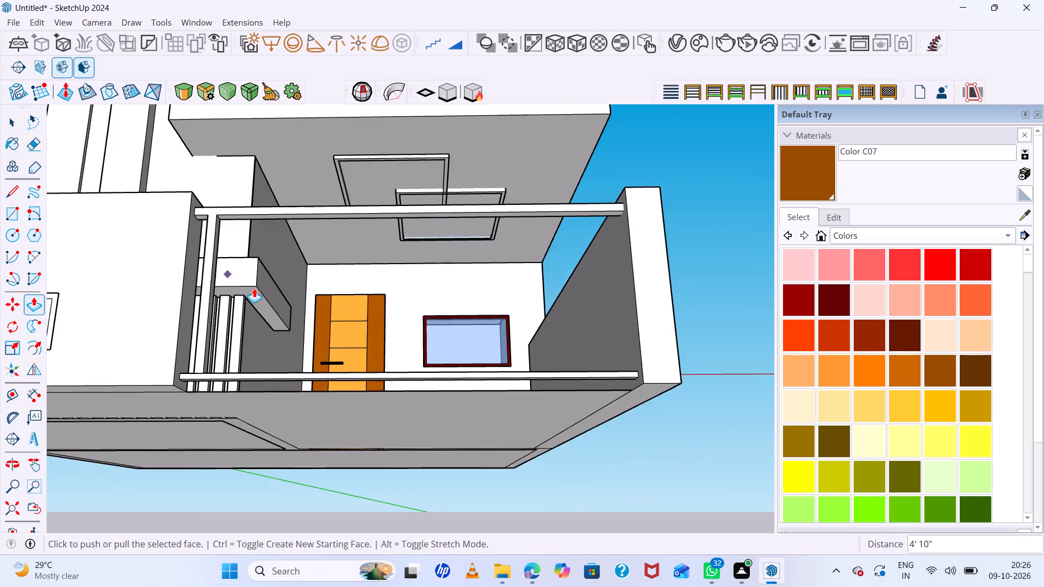
{"action": "middle_click_drag", "start_coordinate": [304, 305], "coordinate": [271, 279]}
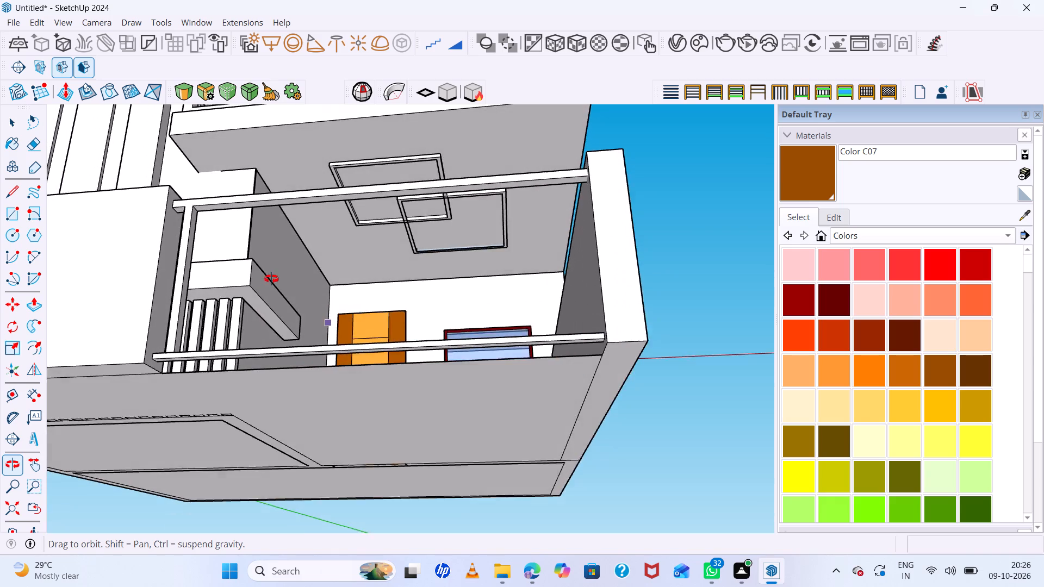
{"action": "middle_click_drag", "start_coordinate": [271, 279], "coordinate": [272, 273]}
{"action": "scroll", "coordinate": [246, 195], "scroll_direction": "up", "scroll_amount": 6}
{"action": "key", "text": "space"}
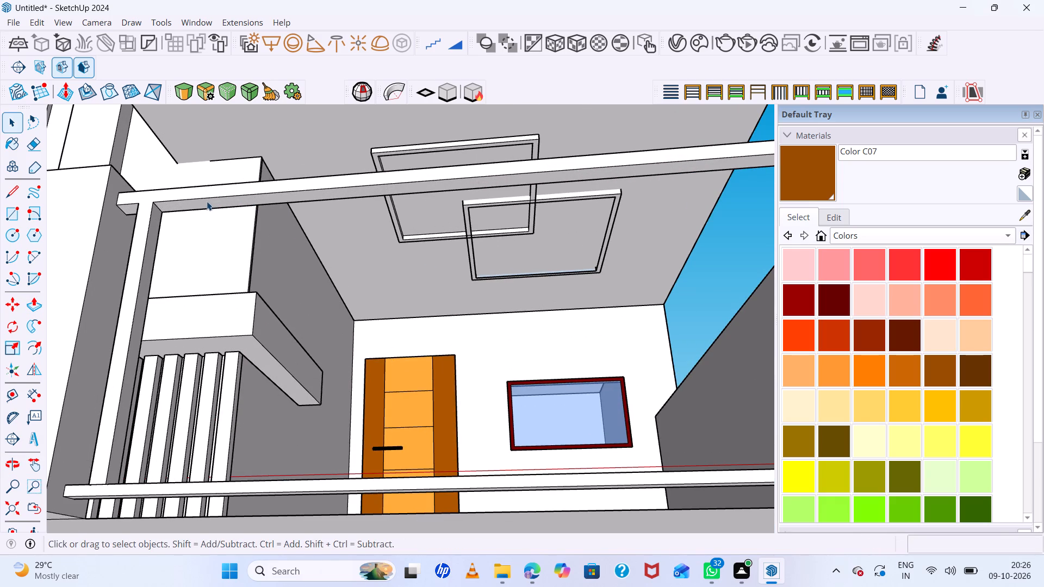
{"action": "key", "text": "r"}
{"action": "scroll", "coordinate": [217, 199], "scroll_direction": "up", "scroll_amount": 4}
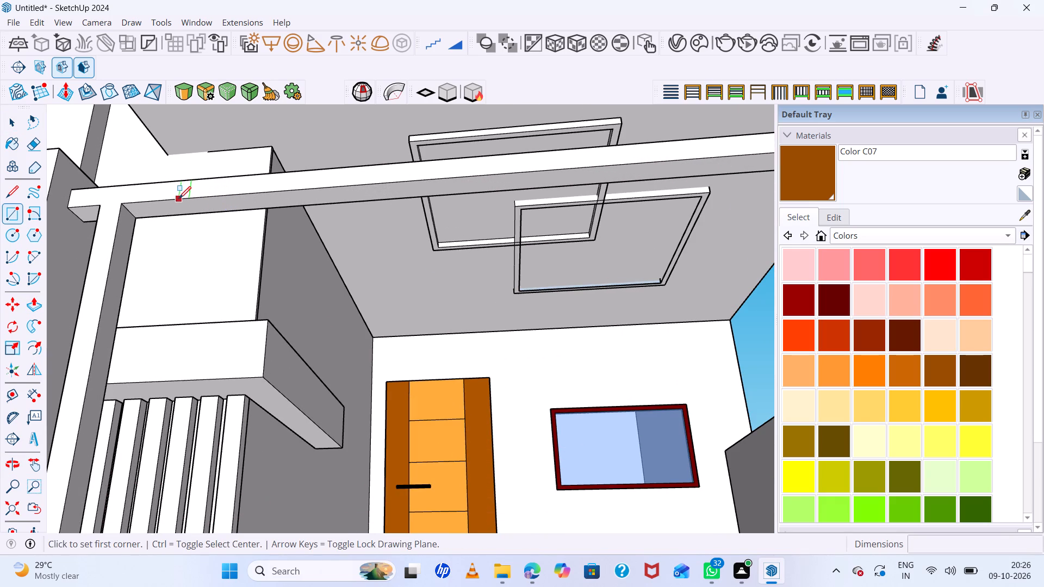
{"action": "scroll", "coordinate": [182, 204], "scroll_direction": "up", "scroll_amount": 3}
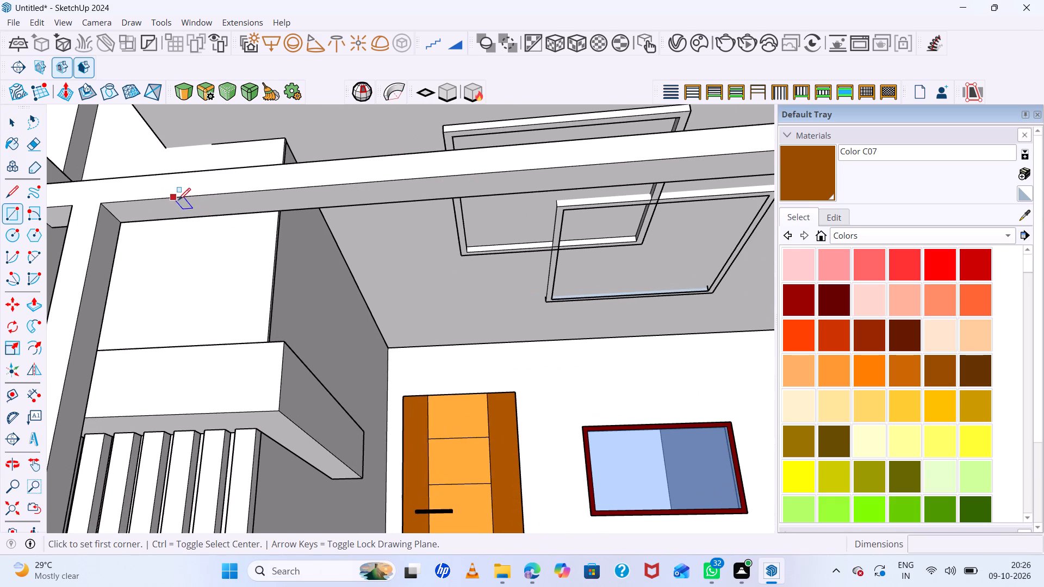
{"action": "left_click", "coordinate": [190, 198]}
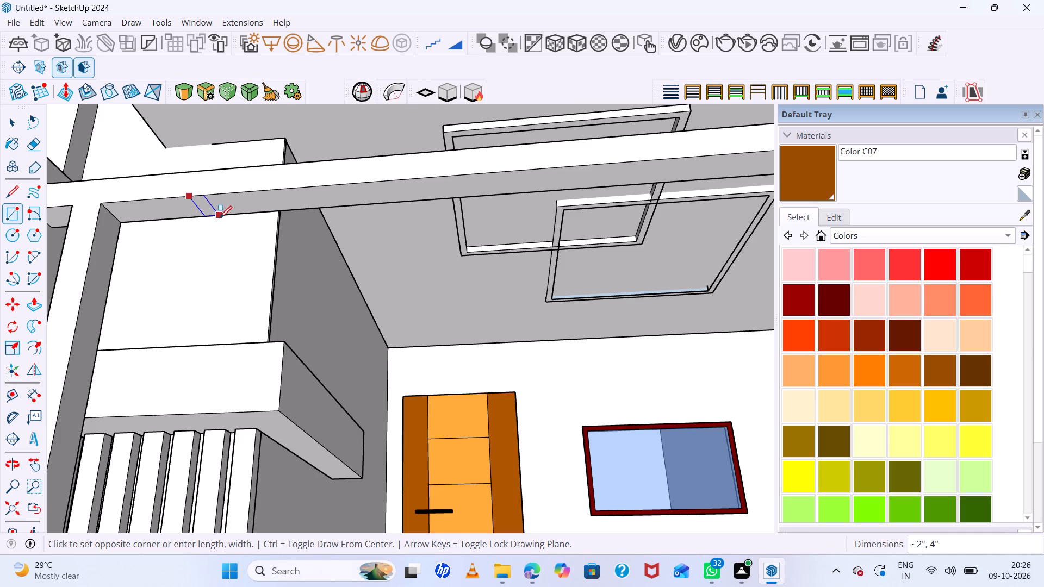
{"action": "left_click", "coordinate": [227, 217]}
Copy the small rectangle 10' 10" along the top rail's underside towards the opposite boundary wall.
{"action": "key", "text": "space"}
{"action": "left_click", "coordinate": [207, 206]}
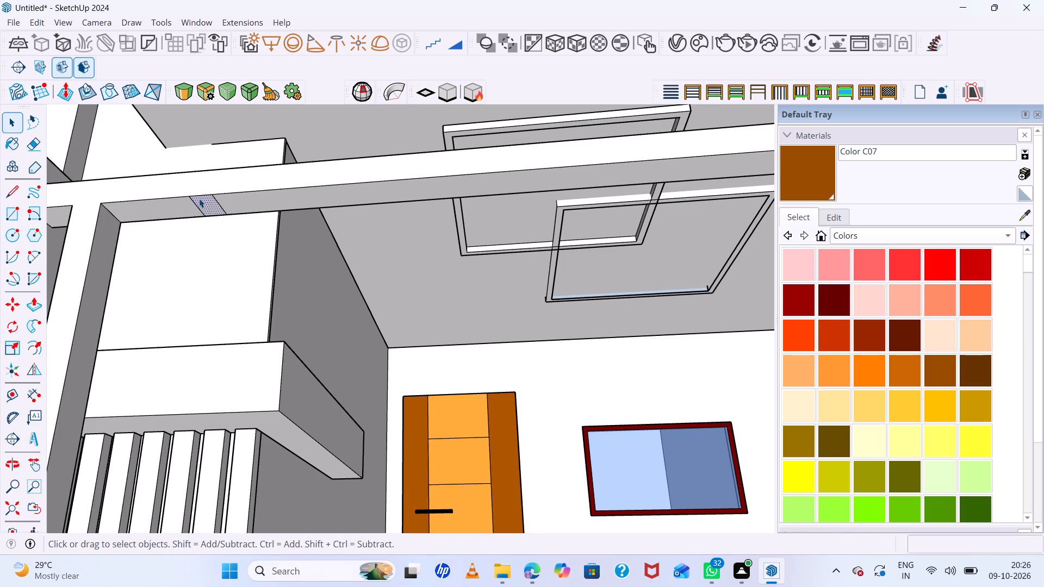
{"action": "key", "text": "m"}
{"action": "scroll", "coordinate": [222, 218], "scroll_direction": "up", "scroll_amount": 5}
{"action": "left_click", "coordinate": [251, 189]}
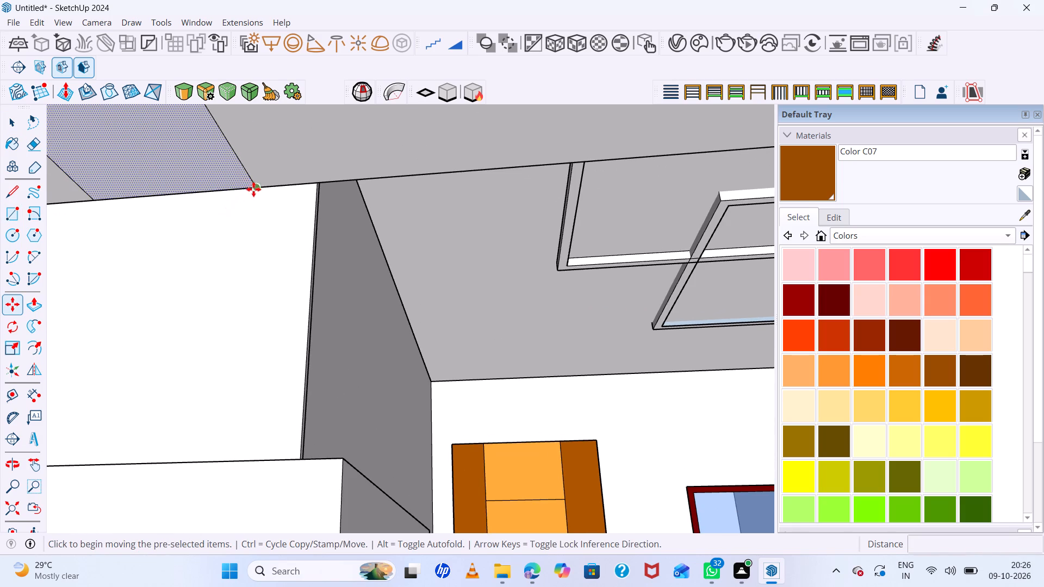
{"action": "scroll", "coordinate": [306, 206], "scroll_direction": "down", "scroll_amount": 7}
{"action": "scroll", "coordinate": [230, 251], "scroll_direction": "down", "scroll_amount": 6}
{"action": "key", "text": "Right"}
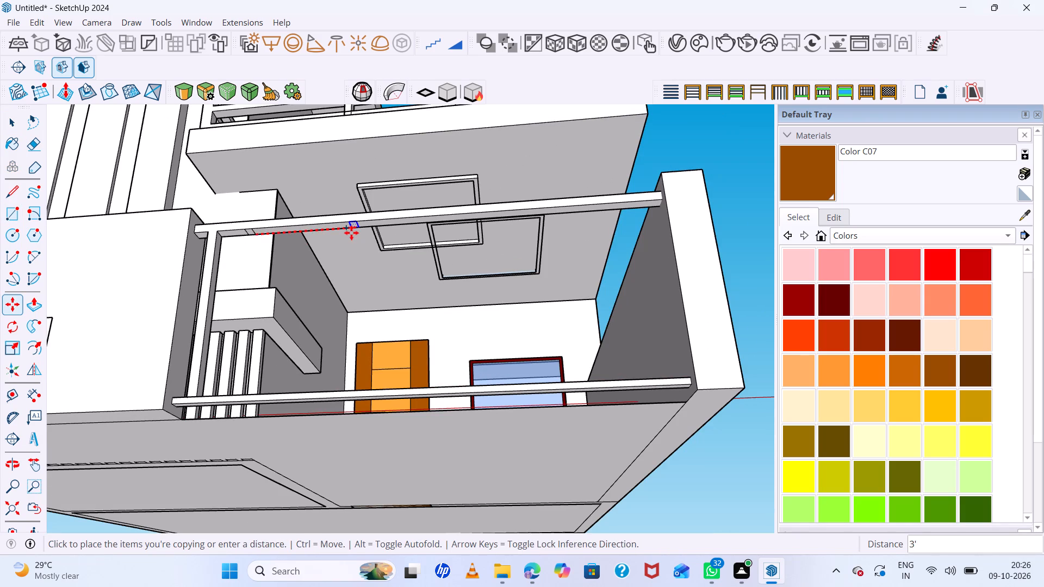
{"action": "scroll", "coordinate": [544, 218], "scroll_direction": "up", "scroll_amount": 6}
{"action": "scroll", "coordinate": [522, 206], "scroll_direction": "down", "scroll_amount": 5}
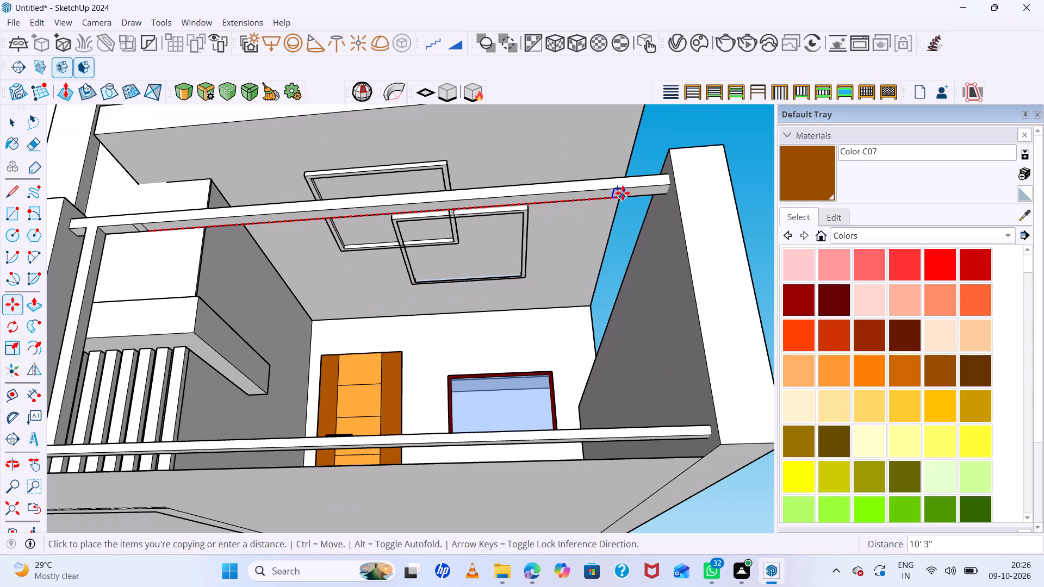
{"action": "left_click", "coordinate": [653, 195]}
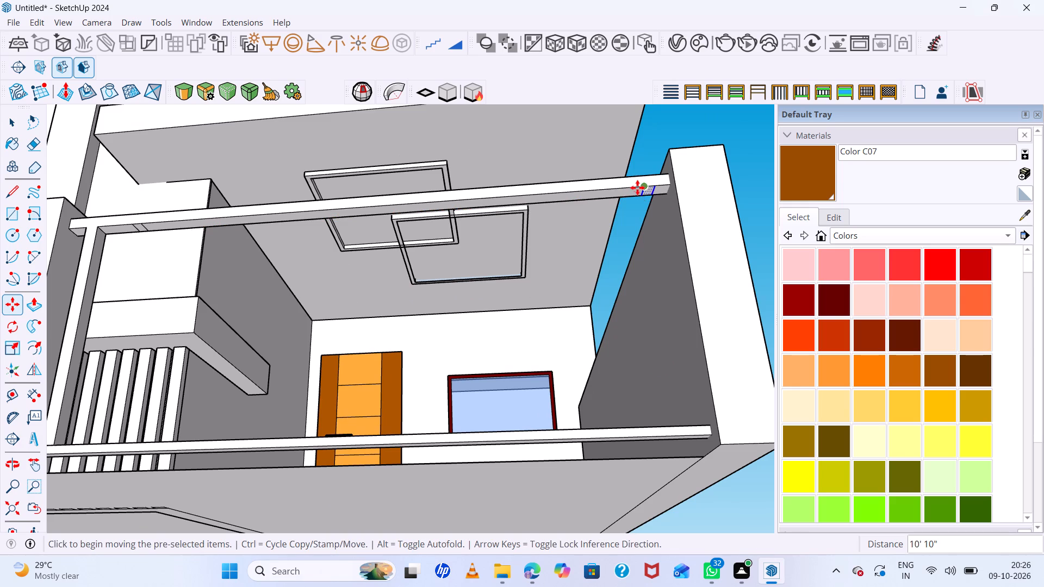
Divide the copied span into equally spaced rectangles, trying 8 divisions and settling on 10.
{"action": "type", "text": "8/"}
{"action": "key", "text": "Return"}
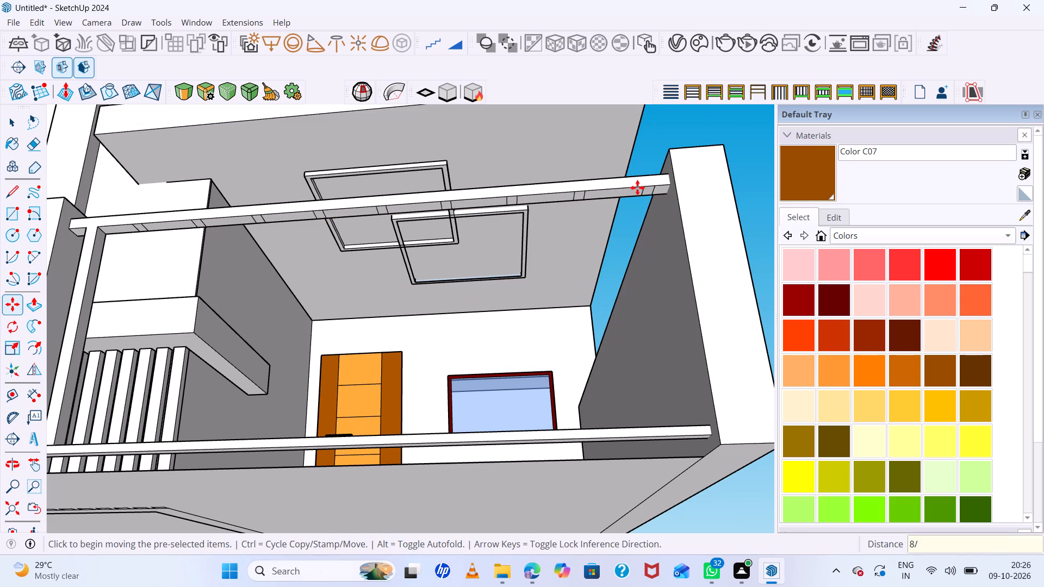
{"action": "type", "text": "10/"}
{"action": "key", "text": "Return"}
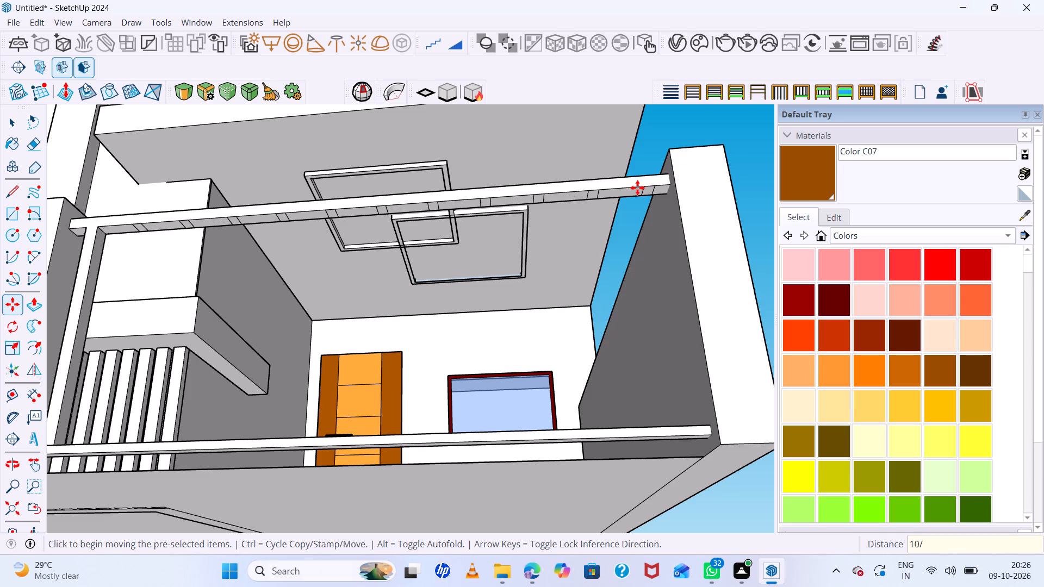
{"action": "scroll", "coordinate": [393, 261], "scroll_direction": "down", "scroll_amount": 8}
{"action": "key", "text": "space"}
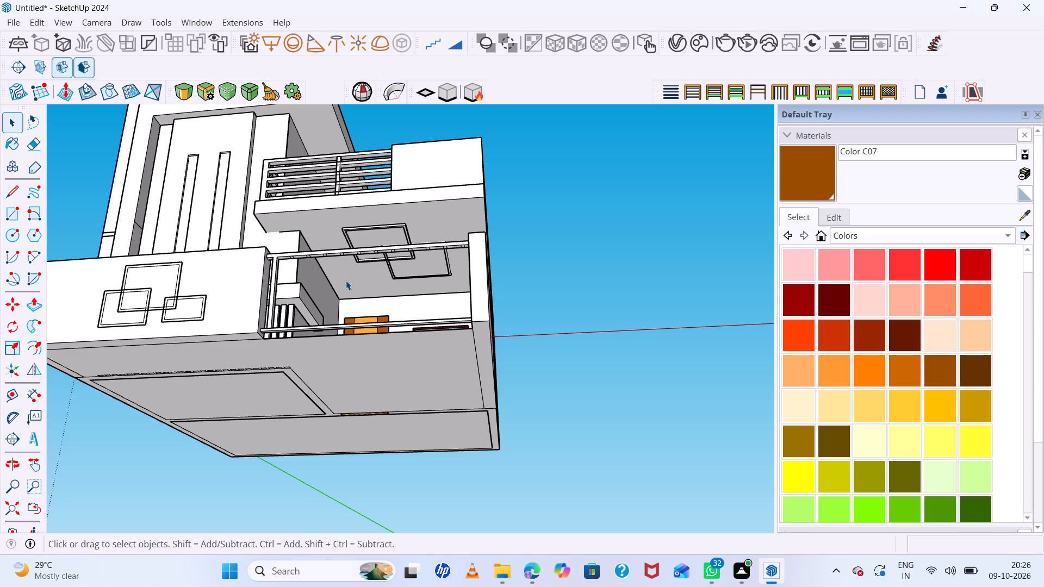
Extrude the rectangle nearest the first bar 4' 10" down to the bottom rail, forming the second gate bar.
{"action": "scroll", "coordinate": [294, 267], "scroll_direction": "up", "scroll_amount": 4}
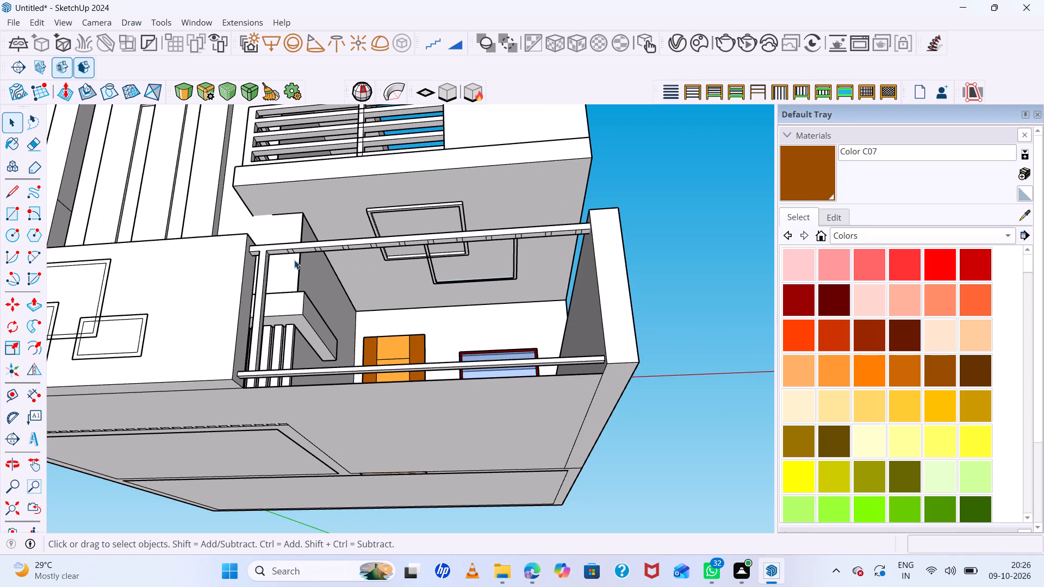
{"action": "middle_click_drag", "start_coordinate": [321, 248], "coordinate": [323, 224]}
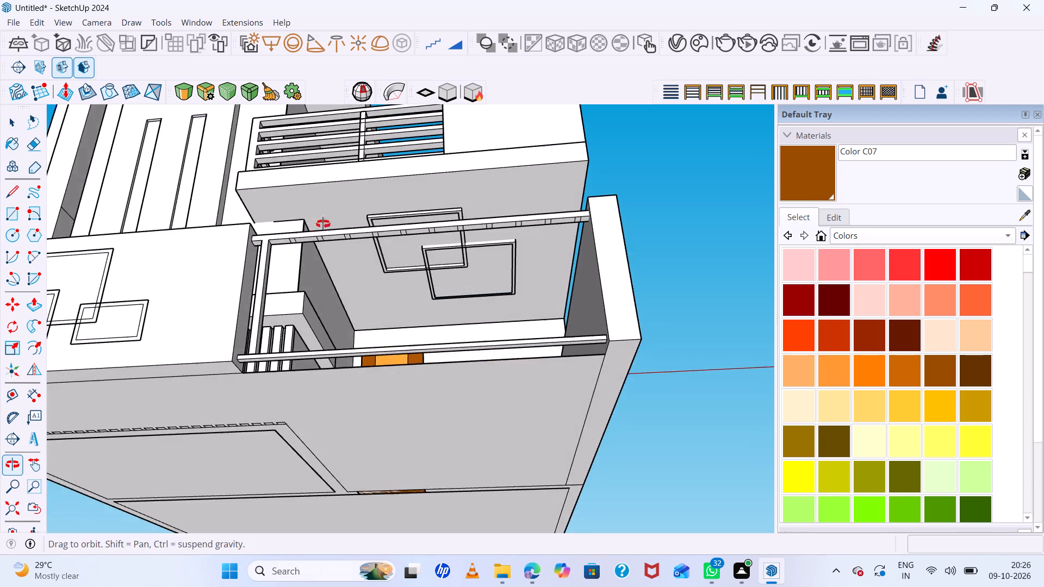
{"action": "middle_click_drag", "start_coordinate": [323, 224], "coordinate": [323, 223]}
{"action": "scroll", "coordinate": [308, 243], "scroll_direction": "up", "scroll_amount": 5}
{"action": "key", "text": "space"}
{"action": "left_click", "coordinate": [274, 234]}
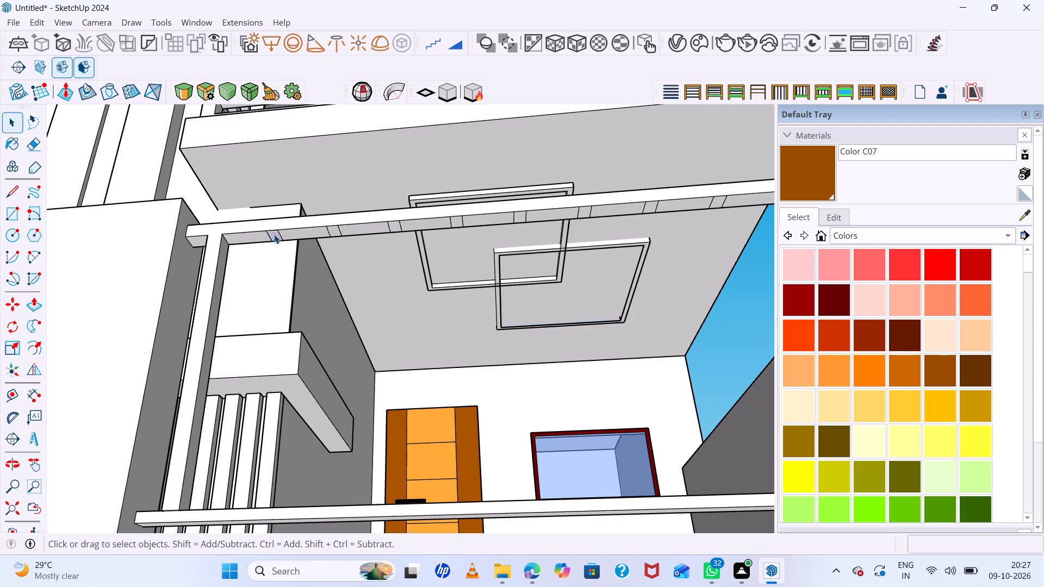
{"action": "key", "text": "p"}
{"action": "left_click", "coordinate": [274, 234]}
{"action": "scroll", "coordinate": [288, 310], "scroll_direction": "down", "scroll_amount": 5}
{"action": "middle_click_drag", "start_coordinate": [269, 383], "coordinate": [271, 393]}
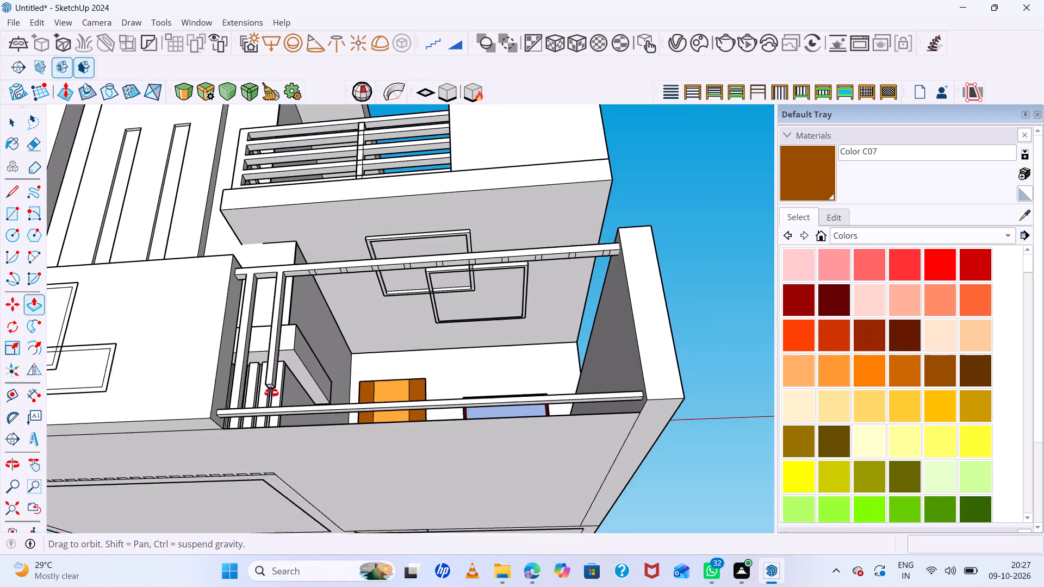
{"action": "middle_click_drag", "start_coordinate": [271, 393], "coordinate": [287, 438]}
{"action": "scroll", "coordinate": [284, 442], "scroll_direction": "up", "scroll_amount": 5}
{"action": "left_click", "coordinate": [284, 442]}
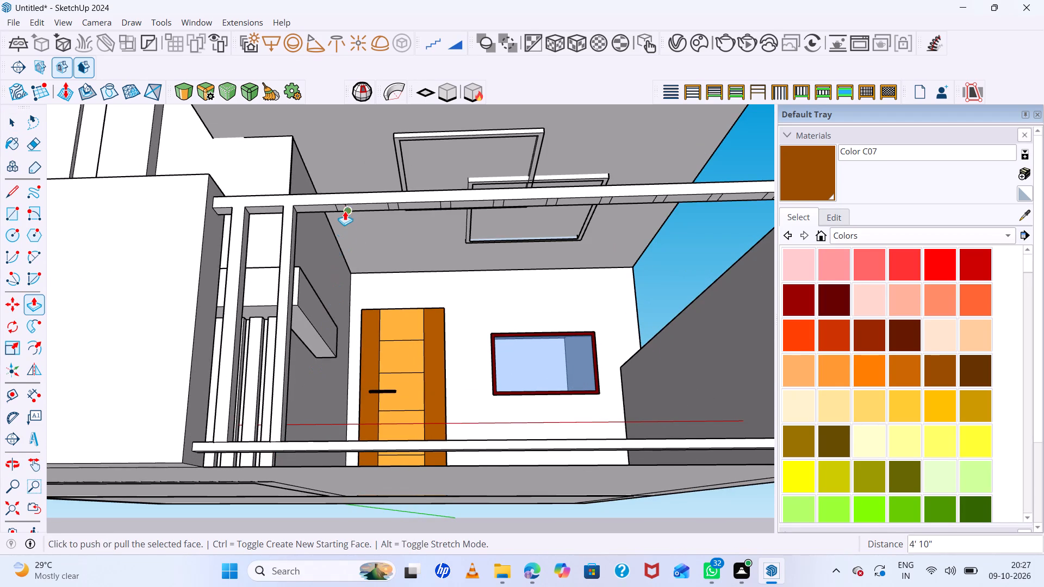
Extrude the following rectangle about 4' 10" down to the bottom rail, forming the third gate bar.
{"action": "scroll", "coordinate": [342, 210], "scroll_direction": "up", "scroll_amount": 5}
{"action": "key", "text": "space"}
{"action": "left_click", "coordinate": [345, 207]}
{"action": "key", "text": "p"}
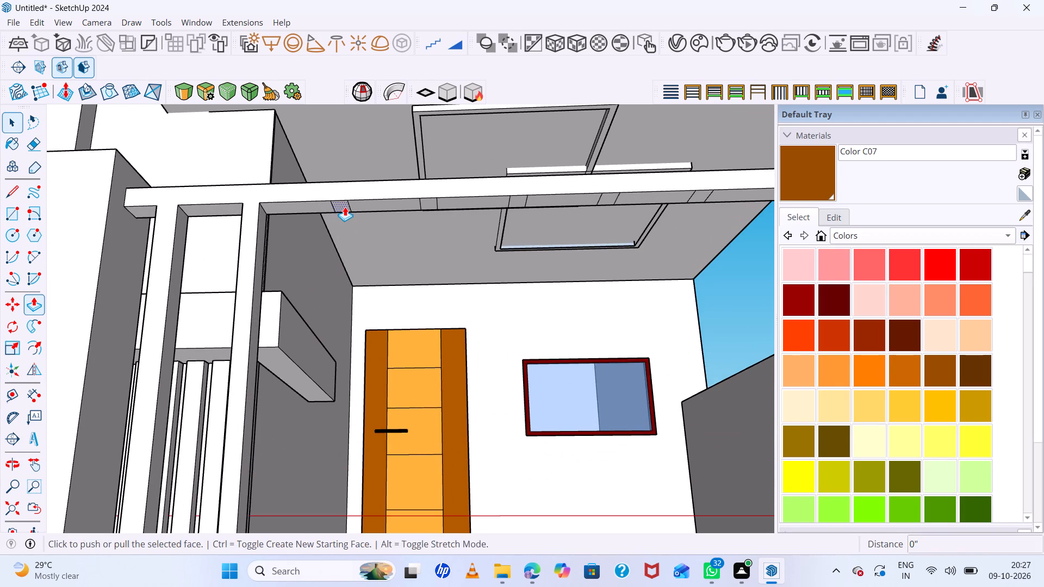
{"action": "left_click", "coordinate": [345, 207]}
{"action": "scroll", "coordinate": [342, 292], "scroll_direction": "down", "scroll_amount": 6}
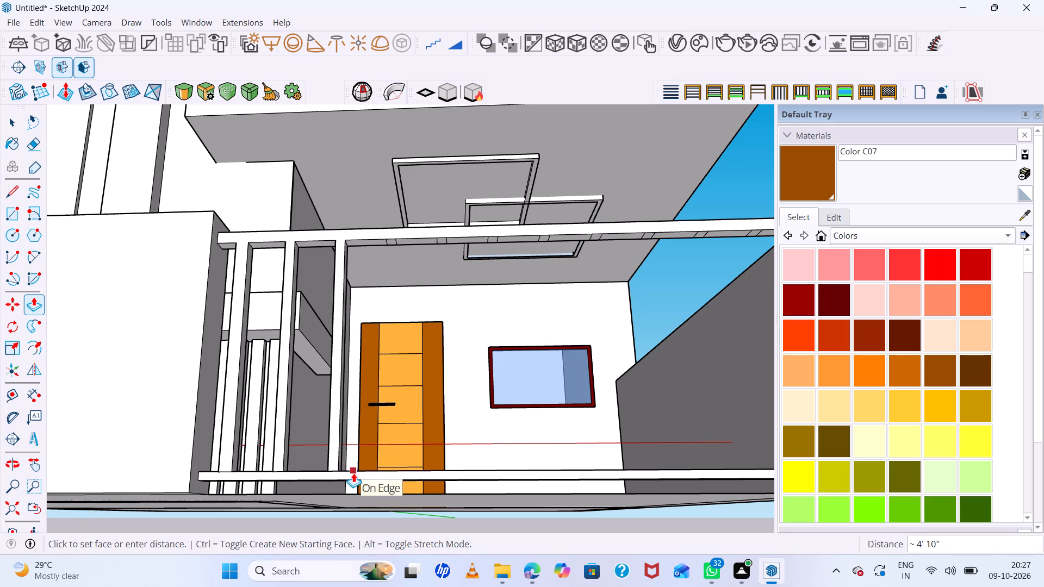
{"action": "left_click", "coordinate": [353, 473]}
Repeat the same downward extrusion on the following two rectangles, forming the fourth and fifth gate bars.
{"action": "scroll", "coordinate": [401, 247], "scroll_direction": "up", "scroll_amount": 4}
{"action": "key", "text": "space"}
{"action": "left_click", "coordinate": [371, 228]}
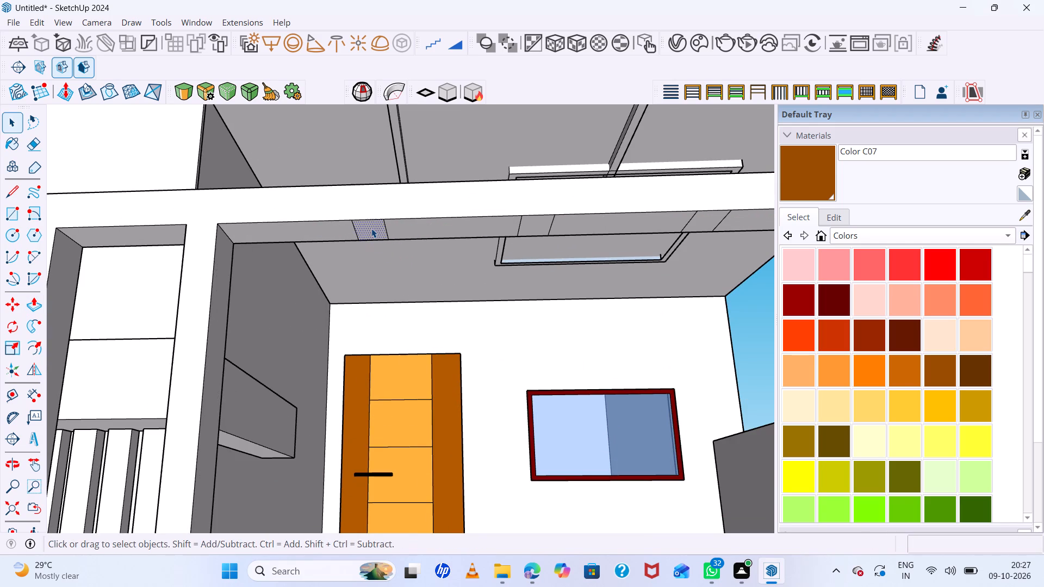
{"action": "key", "text": "p"}
{"action": "double_click", "coordinate": [371, 228]}
{"action": "scroll", "coordinate": [382, 314], "scroll_direction": "down", "scroll_amount": 6}
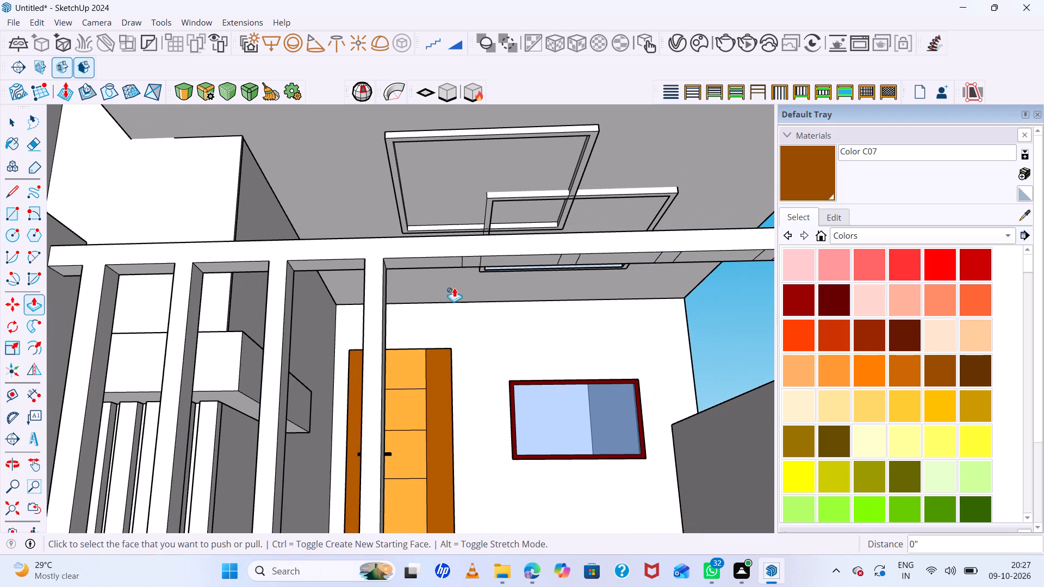
{"action": "key", "text": "space"}
{"action": "left_click", "coordinate": [473, 263]}
{"action": "key", "text": "p"}
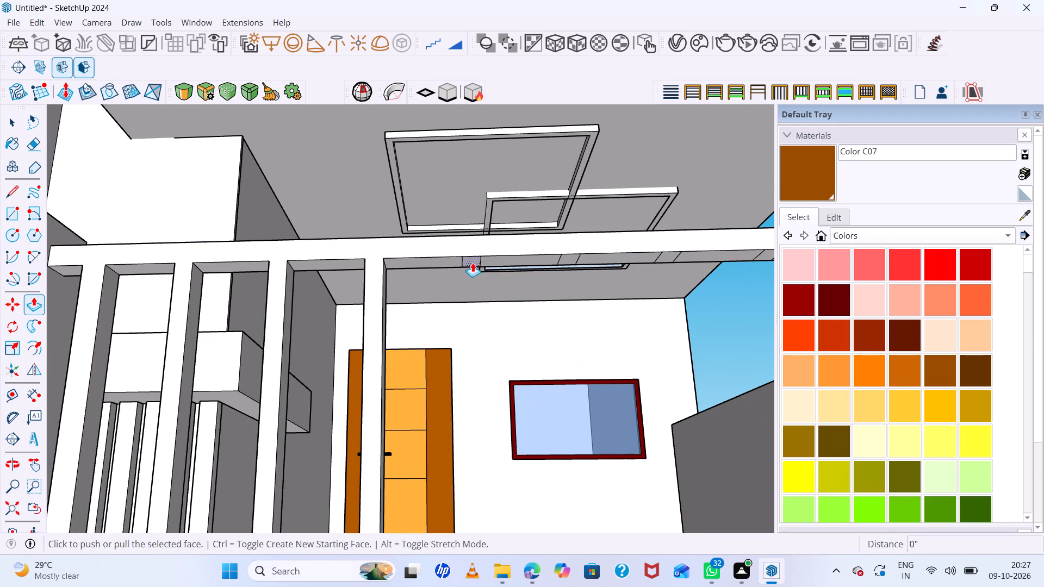
{"action": "double_click", "coordinate": [473, 263]}
Extrude the rectangle beside the fifth bar about 4' 10" down to the bottom rail, forming the sixth gate bar.
{"action": "scroll", "coordinate": [408, 242], "scroll_direction": "down", "scroll_amount": 14}
{"action": "scroll", "coordinate": [442, 264], "scroll_direction": "up", "scroll_amount": 6}
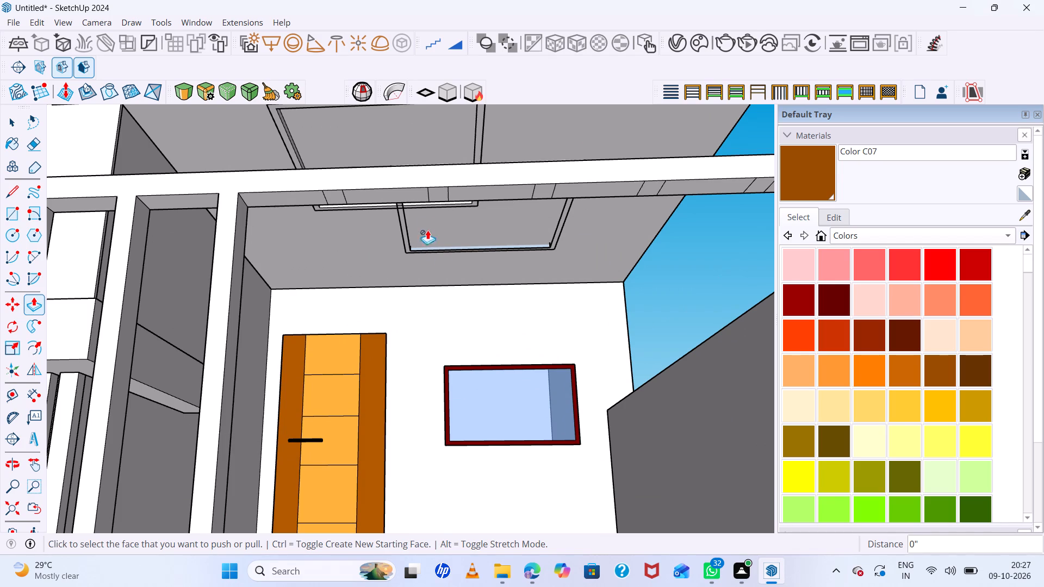
{"action": "key", "text": "space"}
{"action": "left_click", "coordinate": [335, 197]}
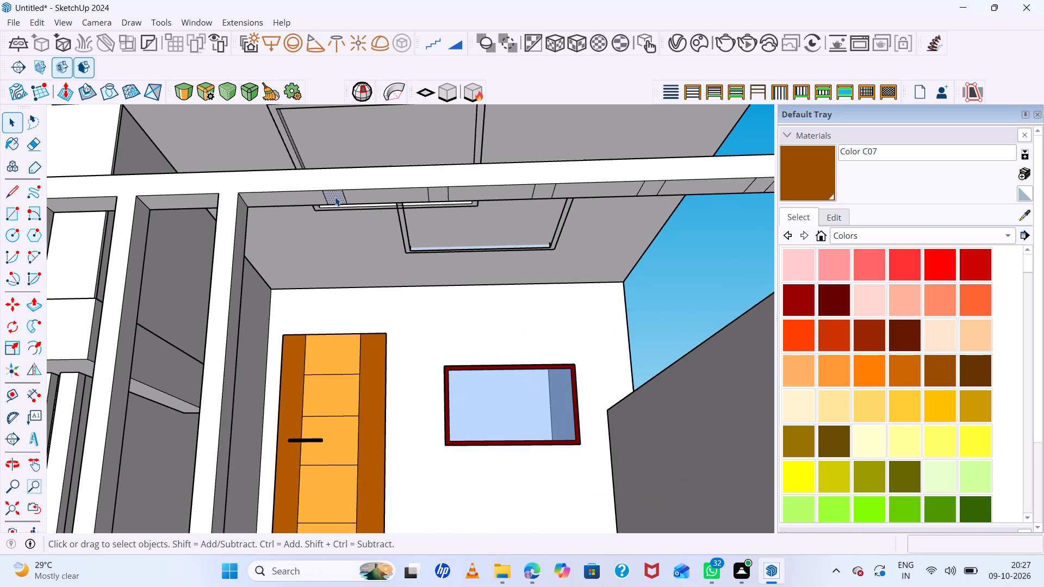
{"action": "key", "text": "p"}
{"action": "left_click", "coordinate": [335, 197]}
{"action": "scroll", "coordinate": [364, 312], "scroll_direction": "down", "scroll_amount": 7}
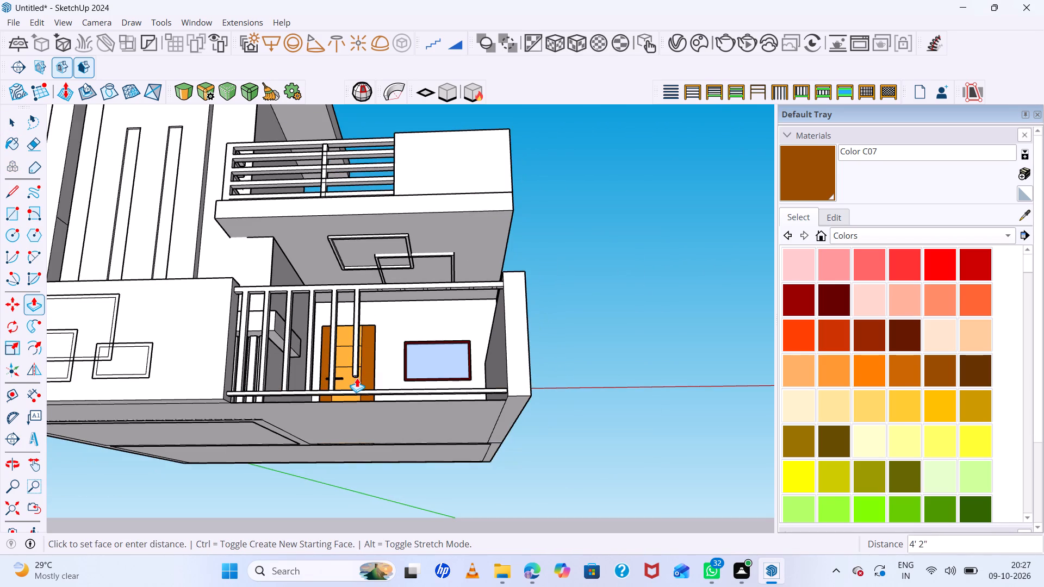
{"action": "middle_click_drag", "start_coordinate": [357, 379], "coordinate": [362, 435]}
{"action": "scroll", "coordinate": [365, 430], "scroll_direction": "up", "scroll_amount": 5}
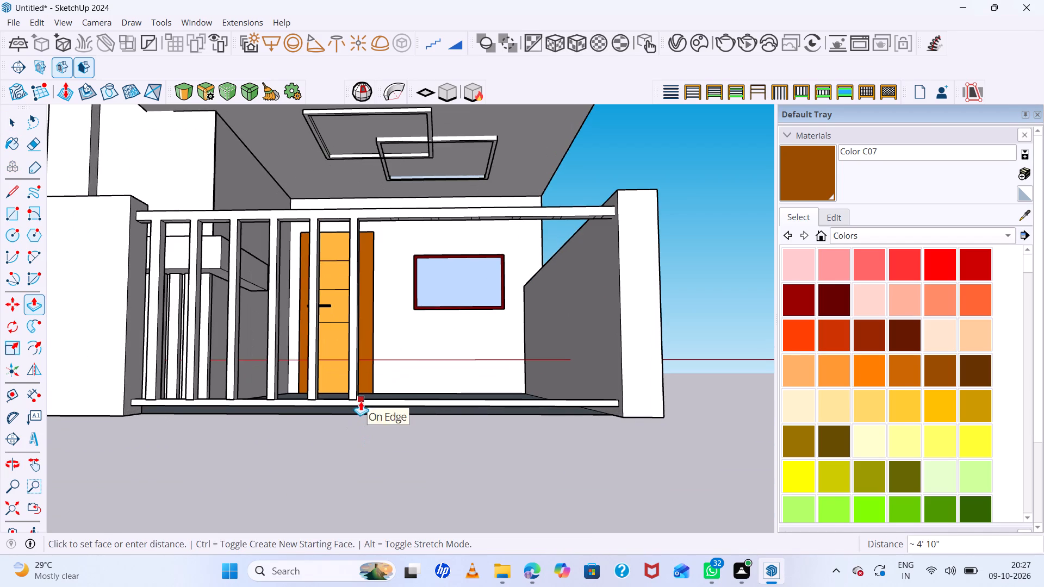
{"action": "scroll", "coordinate": [361, 401], "scroll_direction": "up", "scroll_amount": 12}
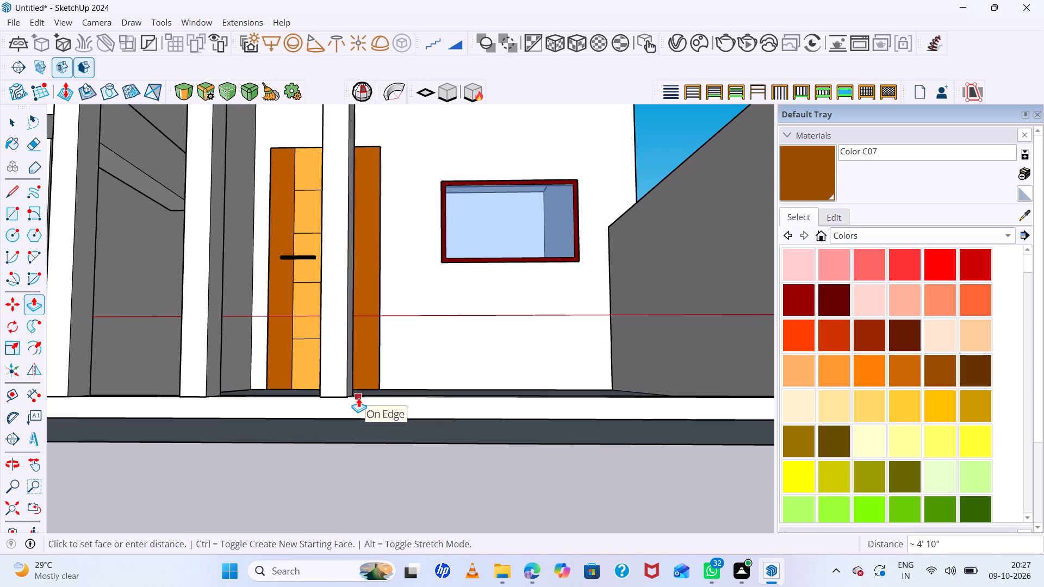
{"action": "left_click", "coordinate": [358, 397]}
Extrude the rectangle beside the sixth bar about 4' 10" down to the bottom rail, forming the seventh gate bar.
{"action": "scroll", "coordinate": [322, 391], "scroll_direction": "down", "scroll_amount": 14}
{"action": "scroll", "coordinate": [390, 239], "scroll_direction": "up", "scroll_amount": 6}
{"action": "middle_click_drag", "start_coordinate": [425, 290], "coordinate": [419, 228]}
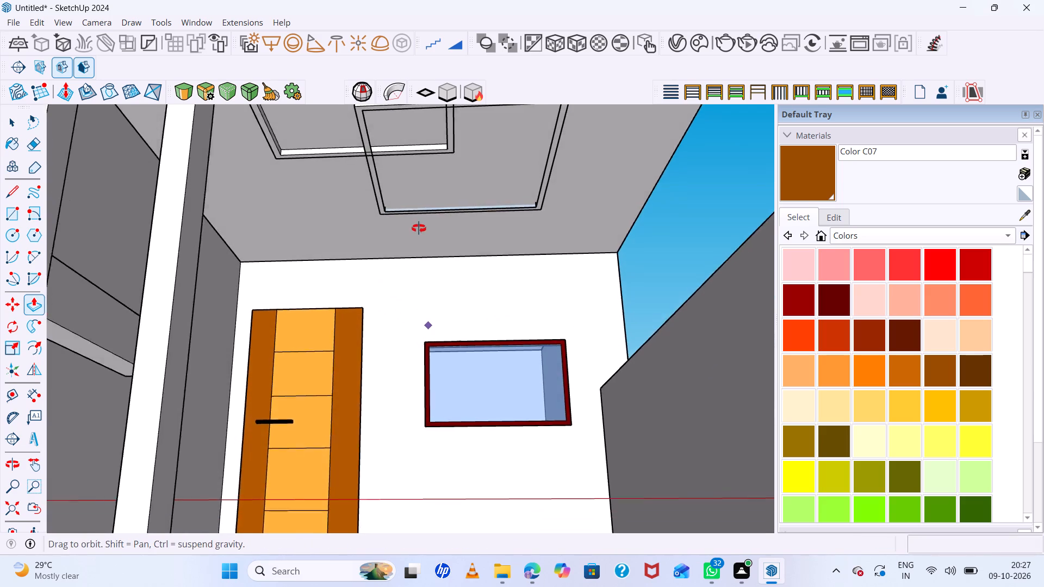
{"action": "middle_click_drag", "start_coordinate": [419, 228], "coordinate": [419, 251]}
{"action": "key", "text": "space"}
{"action": "scroll", "coordinate": [372, 215], "scroll_direction": "down", "scroll_amount": 4}
{"action": "scroll", "coordinate": [353, 190], "scroll_direction": "up", "scroll_amount": 6}
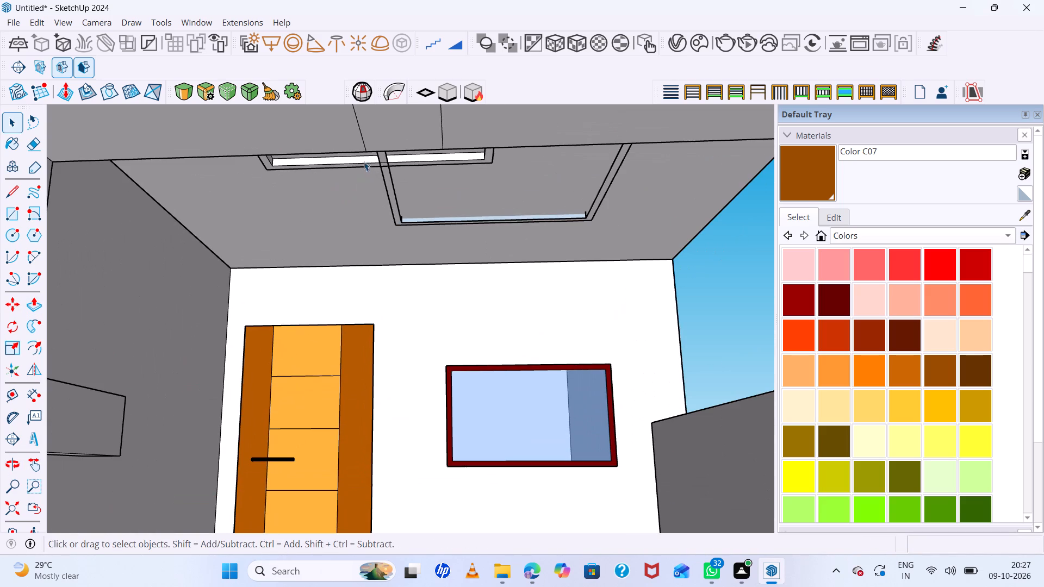
{"action": "left_click", "coordinate": [397, 135]}
{"action": "key", "text": "p"}
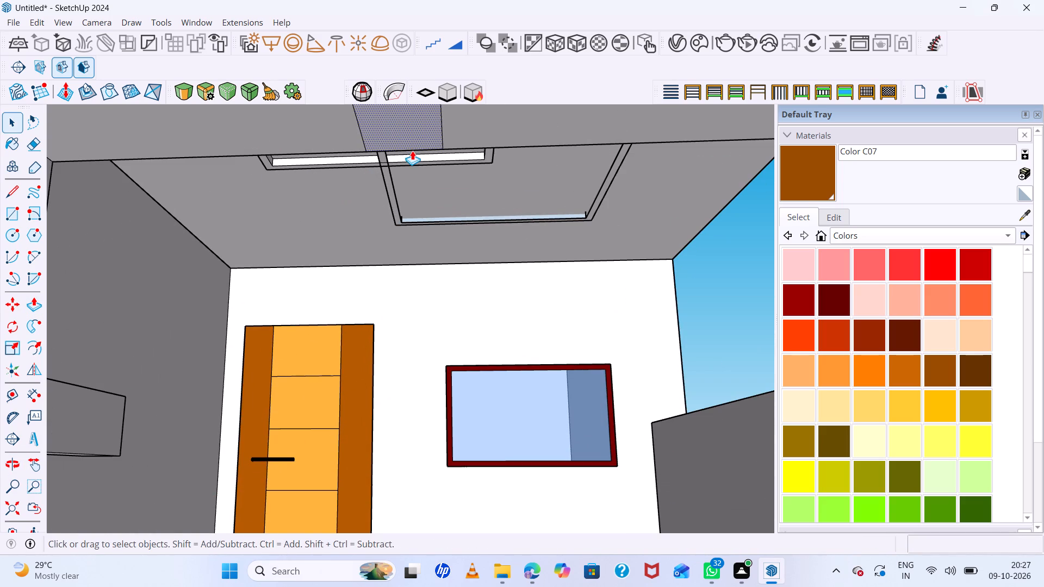
{"action": "left_click", "coordinate": [412, 151]}
{"action": "scroll", "coordinate": [436, 288], "scroll_direction": "down", "scroll_amount": 20}
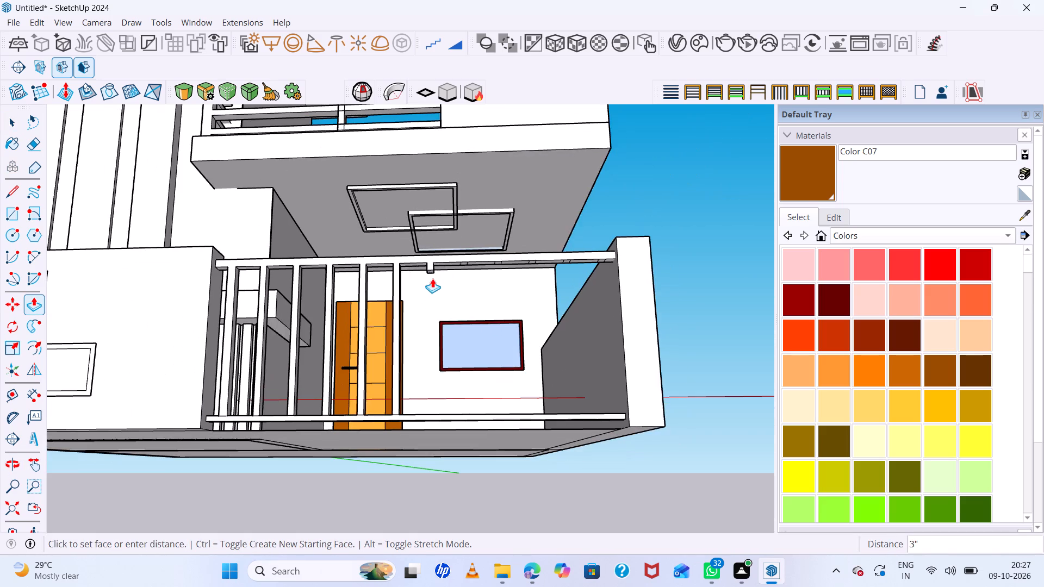
{"action": "scroll", "coordinate": [440, 390], "scroll_direction": "up", "scroll_amount": 5}
{"action": "scroll", "coordinate": [433, 409], "scroll_direction": "down", "scroll_amount": 6}
{"action": "scroll", "coordinate": [430, 426], "scroll_direction": "up", "scroll_amount": 5}
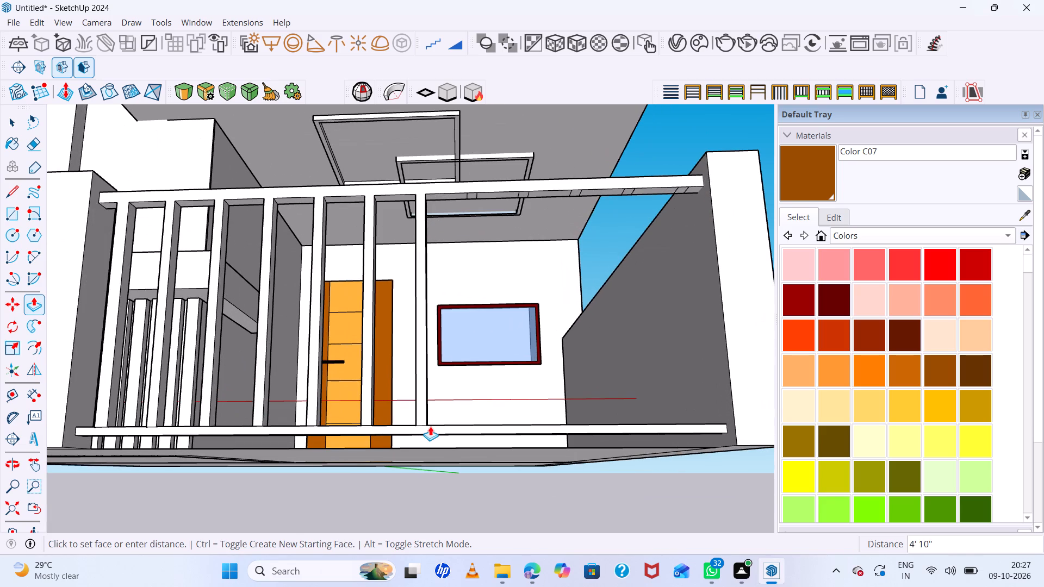
{"action": "left_click", "coordinate": [430, 427]}
Extrude the rectangle beside the seventh bar down to the bottom rail, forming the eighth gate bar.
{"action": "scroll", "coordinate": [493, 208], "scroll_direction": "up", "scroll_amount": 5}
{"action": "key", "text": "space"}
{"action": "left_click", "coordinate": [392, 145]}
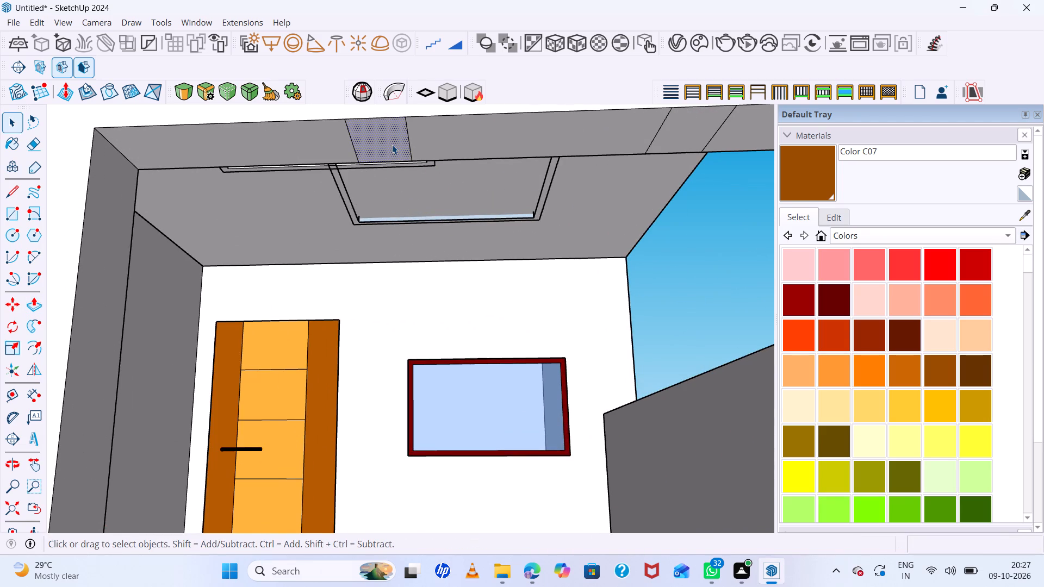
{"action": "key", "text": "p"}
{"action": "left_click", "coordinate": [392, 145]}
{"action": "scroll", "coordinate": [397, 202], "scroll_direction": "down", "scroll_amount": 6}
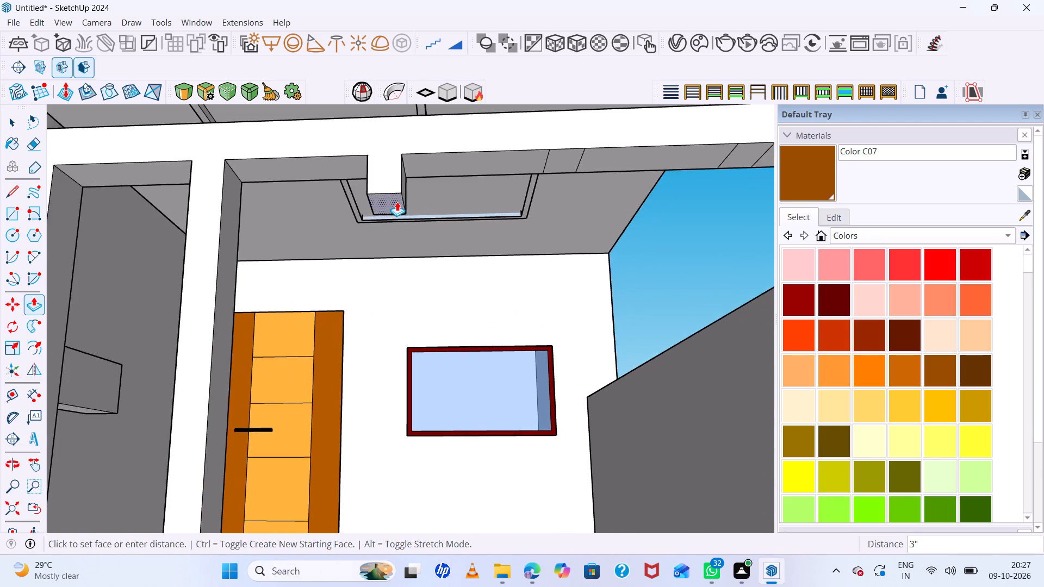
{"action": "scroll", "coordinate": [397, 202], "scroll_direction": "down", "scroll_amount": 13}
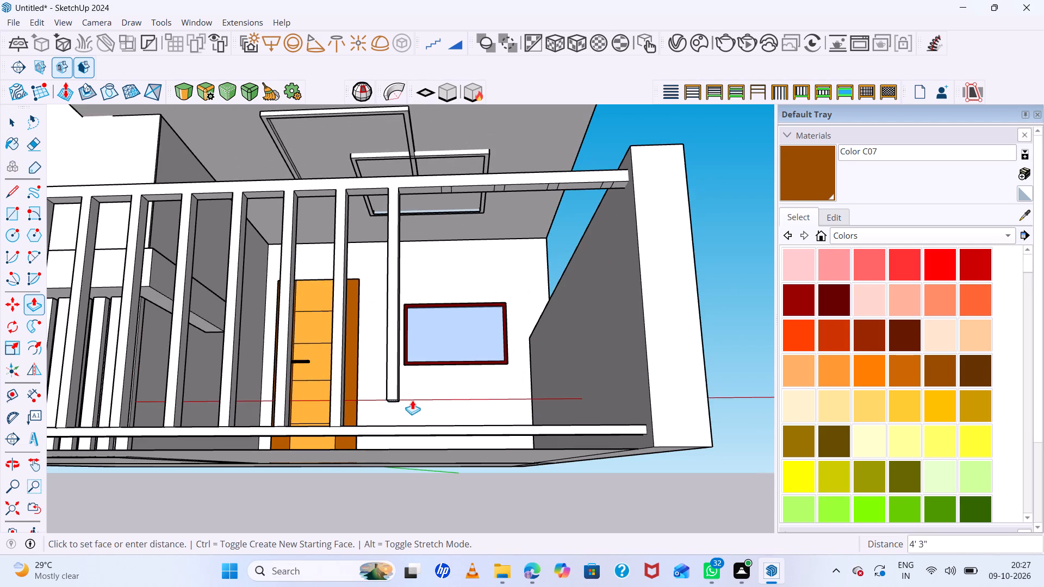
{"action": "scroll", "coordinate": [405, 422], "scroll_direction": "up", "scroll_amount": 5}
{"action": "scroll", "coordinate": [358, 434], "scroll_direction": "down", "scroll_amount": 7}
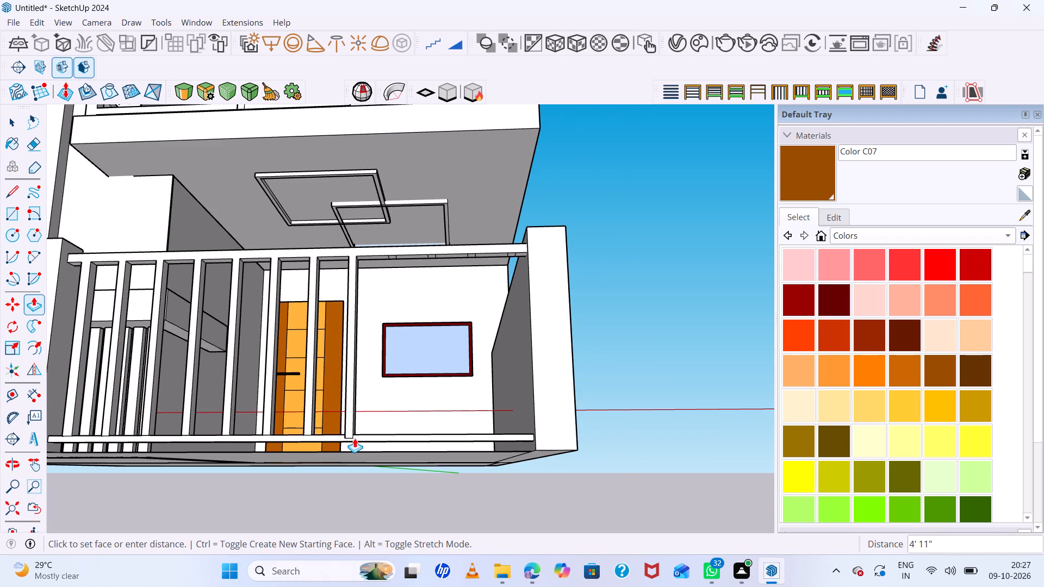
{"action": "left_click", "coordinate": [355, 434]}
Extrude the rectangle beside the eighth bar about 4' 10" down to the bottom rail's edge, forming the ninth gate bar.
{"action": "key", "text": "space"}
{"action": "scroll", "coordinate": [405, 261], "scroll_direction": "up", "scroll_amount": 4}
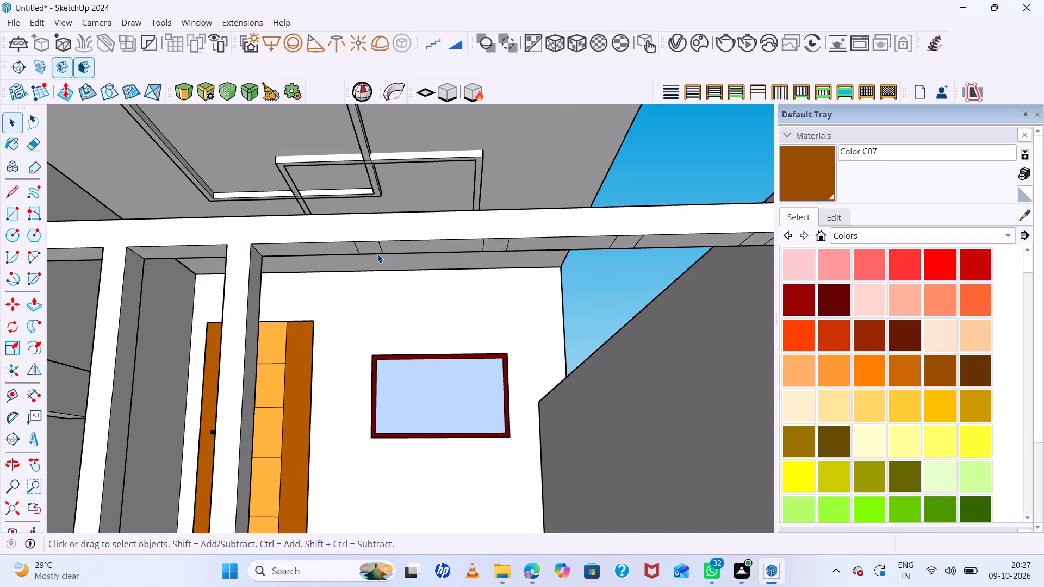
{"action": "left_click", "coordinate": [370, 249]}
{"action": "scroll", "coordinate": [334, 112], "scroll_direction": "down", "scroll_amount": 8}
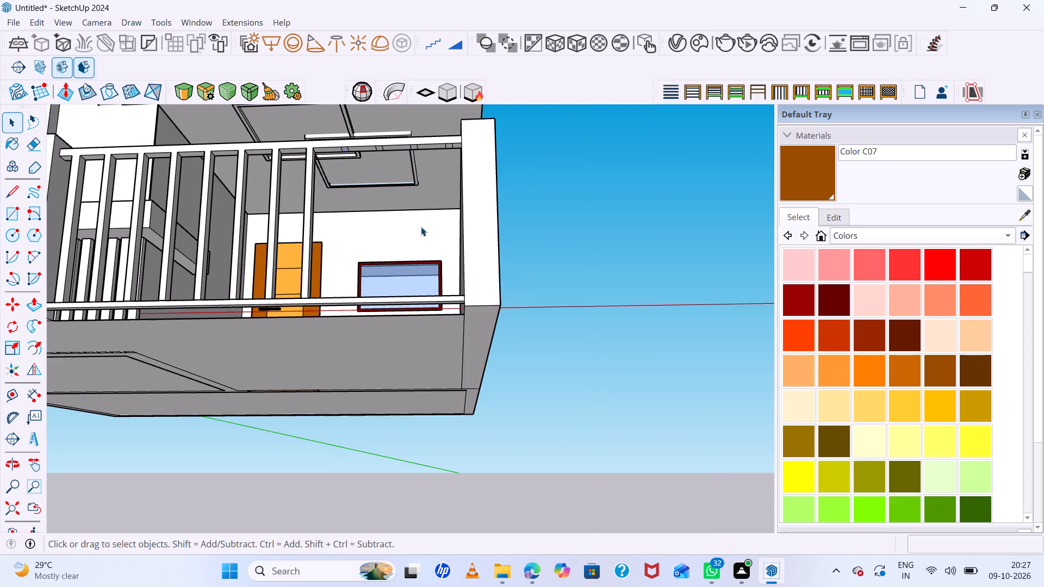
{"action": "middle_click_drag", "start_coordinate": [421, 226], "coordinate": [425, 176]}
{"action": "scroll", "coordinate": [378, 145], "scroll_direction": "up", "scroll_amount": 7}
{"action": "scroll", "coordinate": [375, 165], "scroll_direction": "down", "scroll_amount": 5}
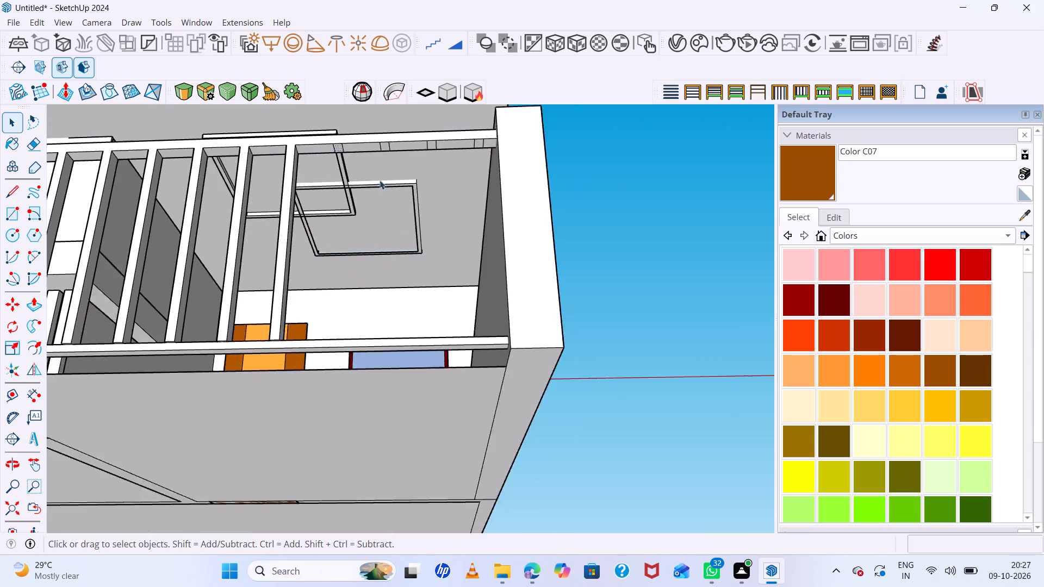
{"action": "scroll", "coordinate": [380, 180], "scroll_direction": "down", "scroll_amount": 1}
{"action": "scroll", "coordinate": [344, 158], "scroll_direction": "up", "scroll_amount": 5}
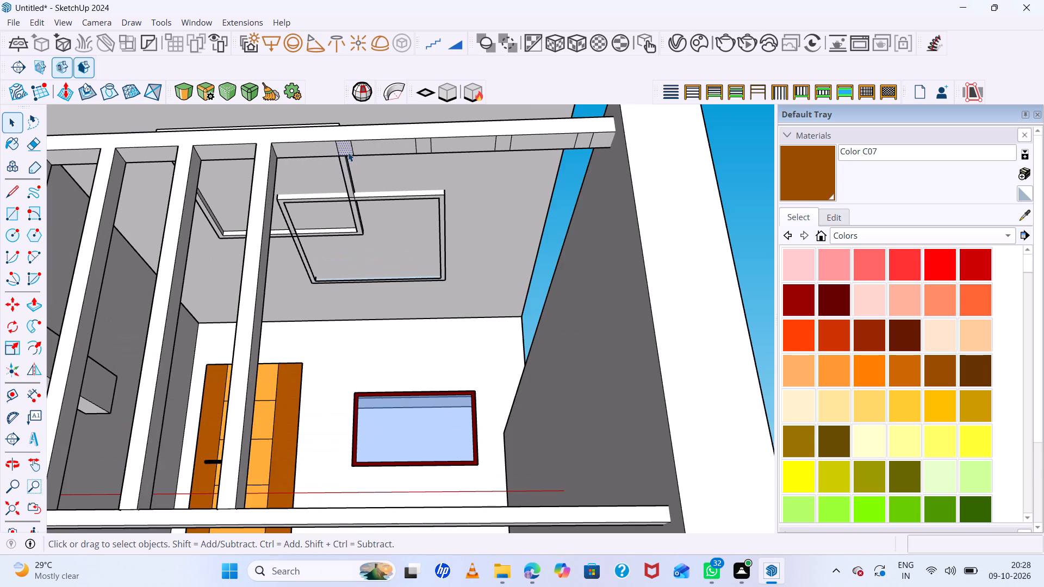
{"action": "key", "text": "p"}
{"action": "left_click", "coordinate": [347, 147]}
{"action": "scroll", "coordinate": [352, 251], "scroll_direction": "down", "scroll_amount": 8}
{"action": "scroll", "coordinate": [340, 339], "scroll_direction": "up", "scroll_amount": 9}
{"action": "middle_click_drag", "start_coordinate": [347, 329], "coordinate": [356, 361]}
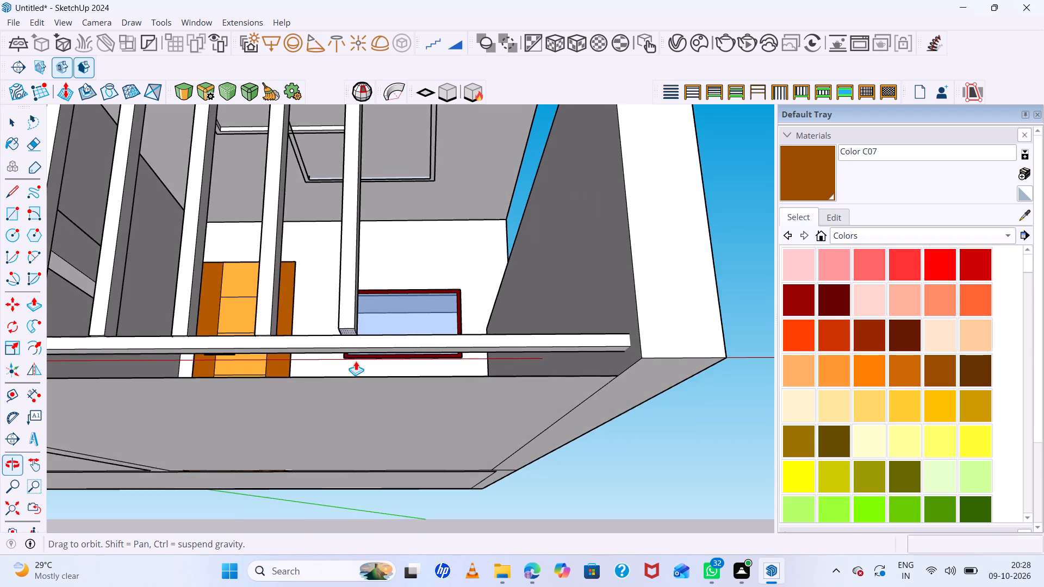
{"action": "scroll", "coordinate": [343, 336], "scroll_direction": "up", "scroll_amount": 4}
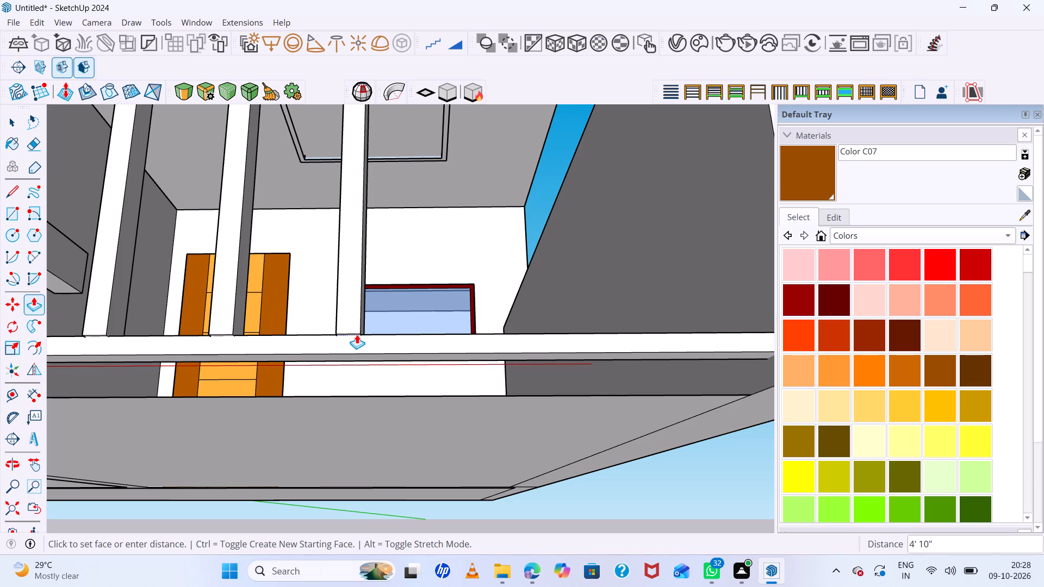
{"action": "middle_click_drag", "start_coordinate": [354, 341], "coordinate": [367, 411]}
{"action": "scroll", "coordinate": [365, 346], "scroll_direction": "up", "scroll_amount": 5}
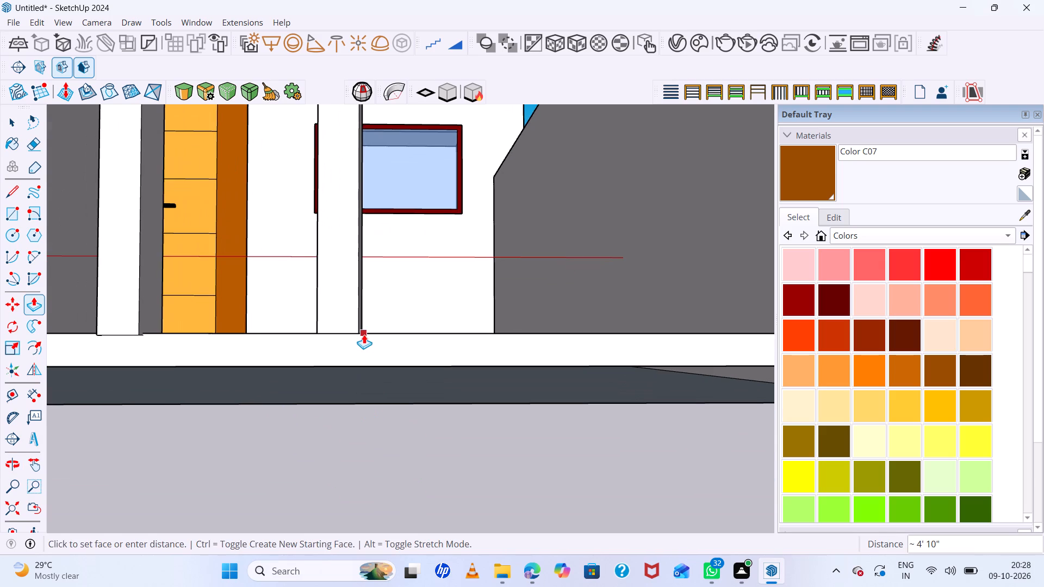
{"action": "left_click", "coordinate": [363, 334]}
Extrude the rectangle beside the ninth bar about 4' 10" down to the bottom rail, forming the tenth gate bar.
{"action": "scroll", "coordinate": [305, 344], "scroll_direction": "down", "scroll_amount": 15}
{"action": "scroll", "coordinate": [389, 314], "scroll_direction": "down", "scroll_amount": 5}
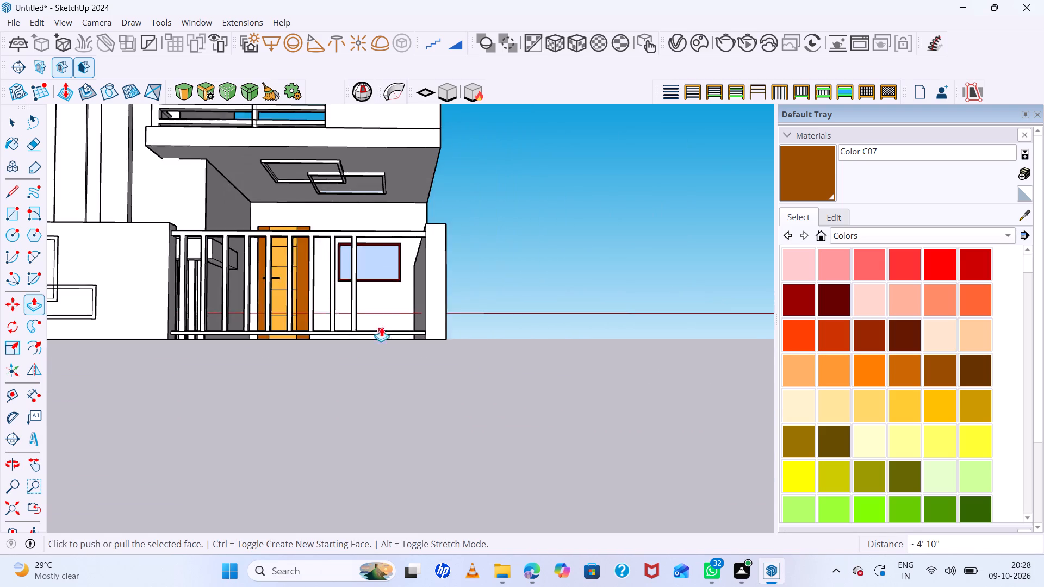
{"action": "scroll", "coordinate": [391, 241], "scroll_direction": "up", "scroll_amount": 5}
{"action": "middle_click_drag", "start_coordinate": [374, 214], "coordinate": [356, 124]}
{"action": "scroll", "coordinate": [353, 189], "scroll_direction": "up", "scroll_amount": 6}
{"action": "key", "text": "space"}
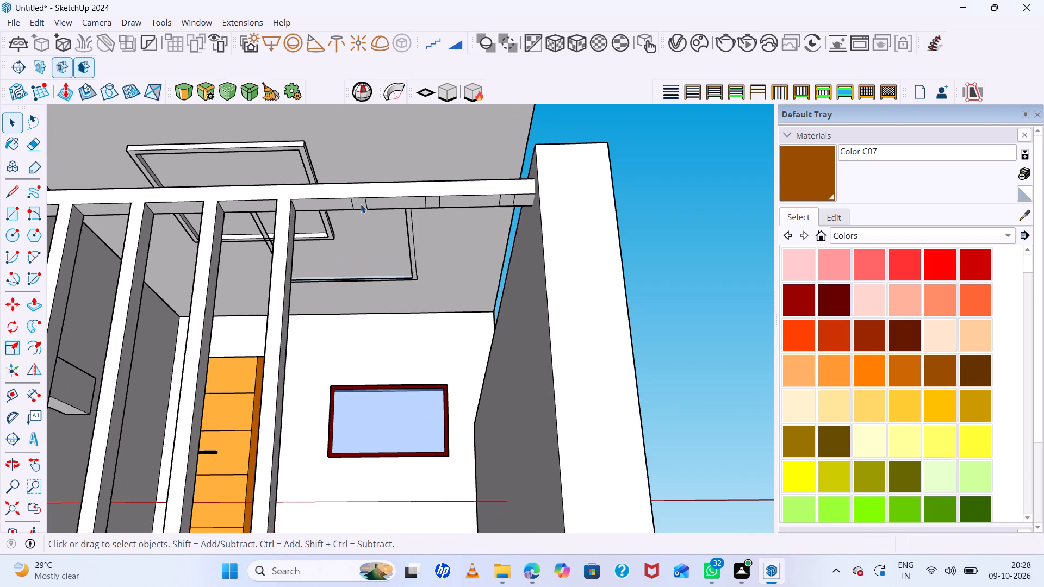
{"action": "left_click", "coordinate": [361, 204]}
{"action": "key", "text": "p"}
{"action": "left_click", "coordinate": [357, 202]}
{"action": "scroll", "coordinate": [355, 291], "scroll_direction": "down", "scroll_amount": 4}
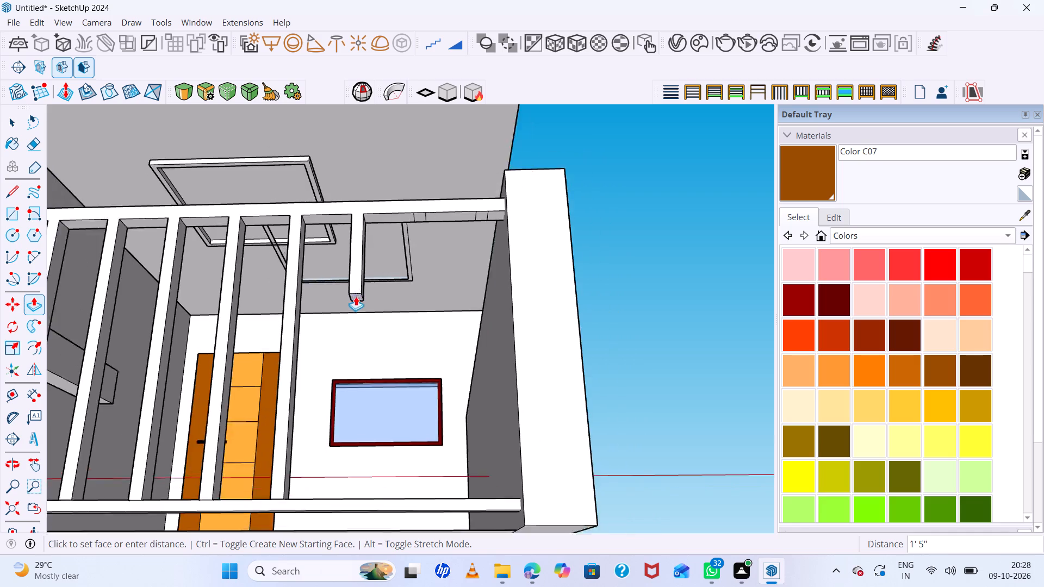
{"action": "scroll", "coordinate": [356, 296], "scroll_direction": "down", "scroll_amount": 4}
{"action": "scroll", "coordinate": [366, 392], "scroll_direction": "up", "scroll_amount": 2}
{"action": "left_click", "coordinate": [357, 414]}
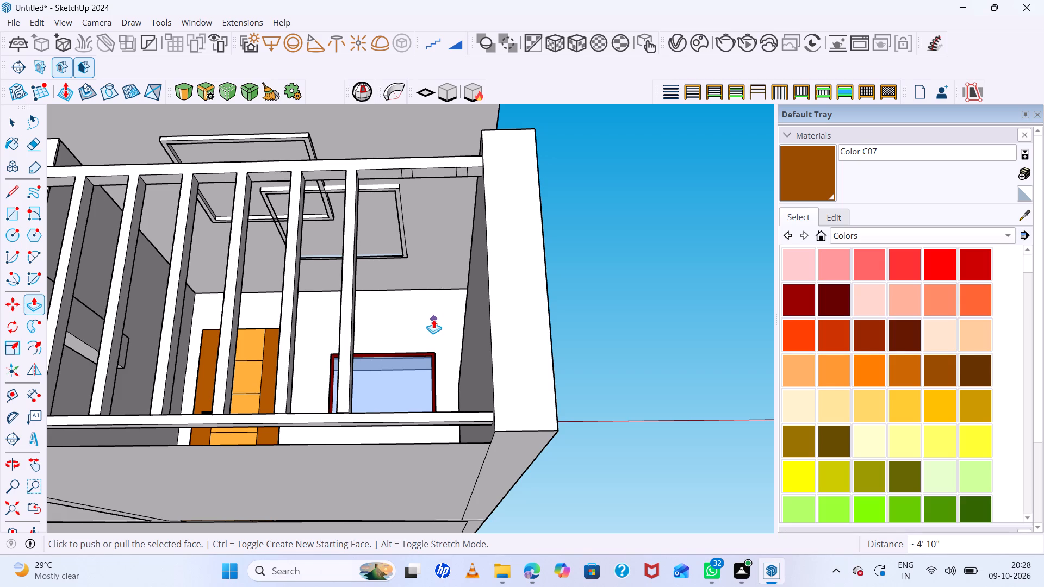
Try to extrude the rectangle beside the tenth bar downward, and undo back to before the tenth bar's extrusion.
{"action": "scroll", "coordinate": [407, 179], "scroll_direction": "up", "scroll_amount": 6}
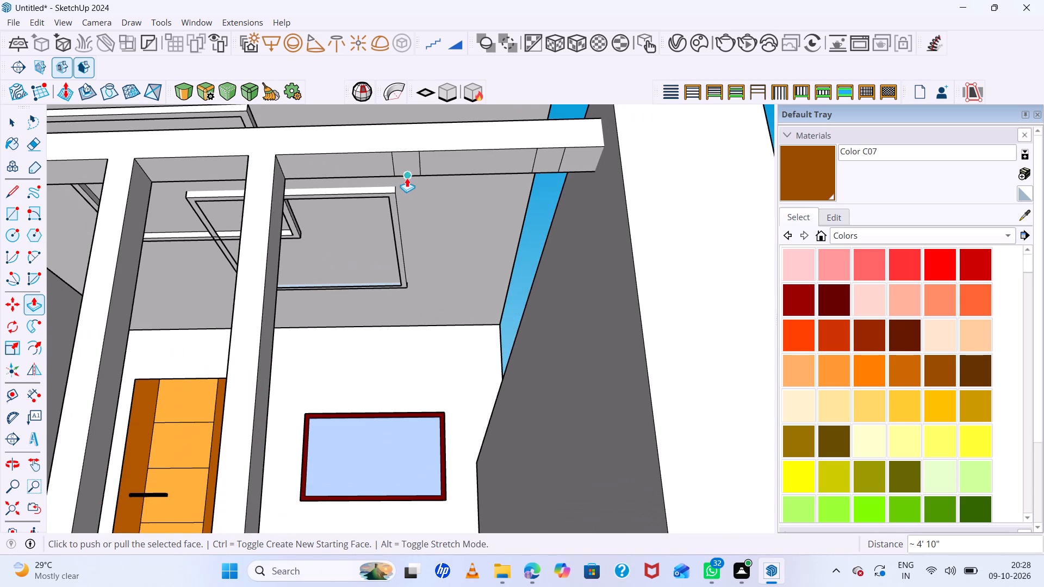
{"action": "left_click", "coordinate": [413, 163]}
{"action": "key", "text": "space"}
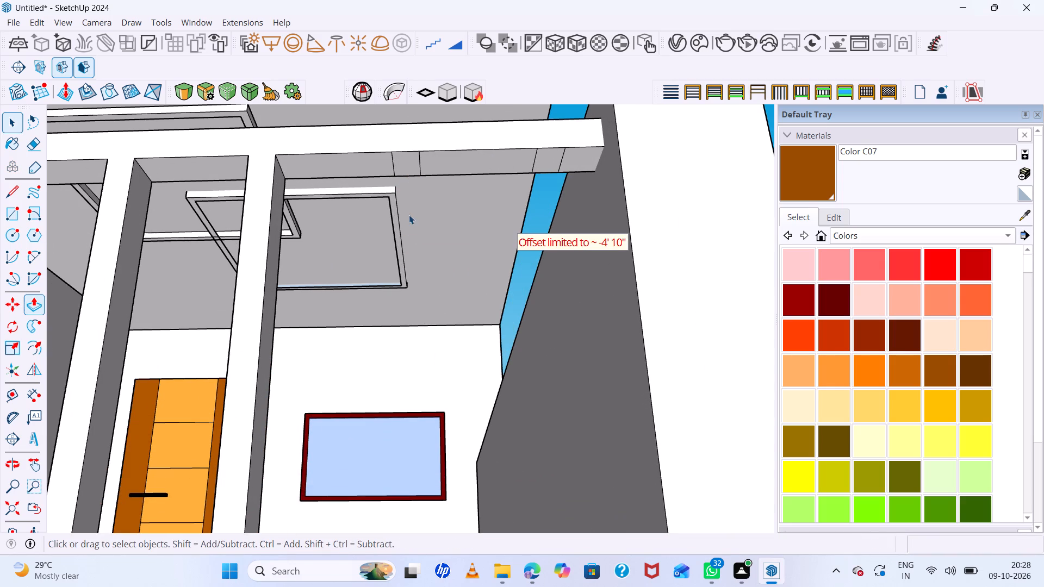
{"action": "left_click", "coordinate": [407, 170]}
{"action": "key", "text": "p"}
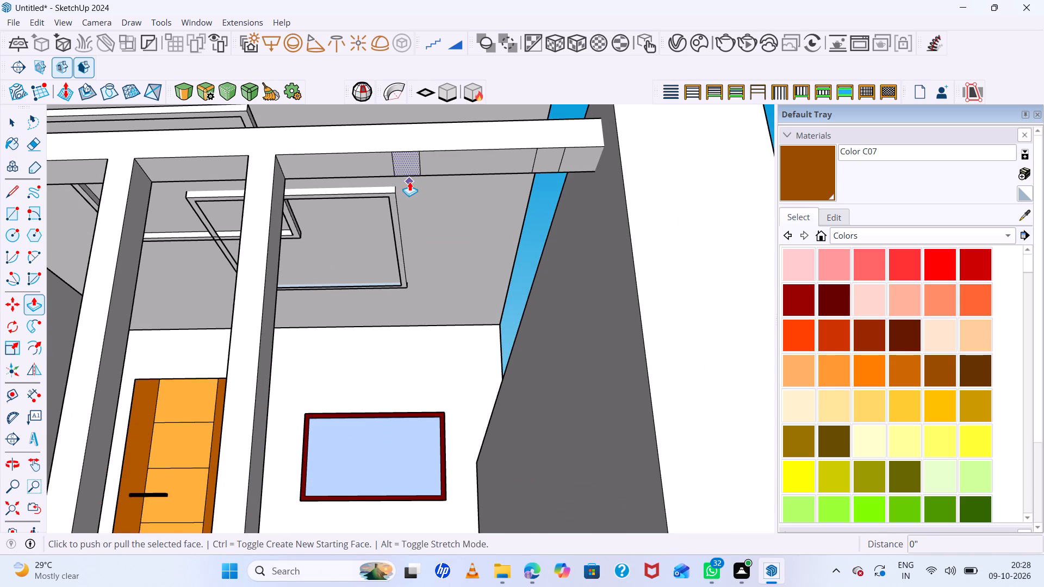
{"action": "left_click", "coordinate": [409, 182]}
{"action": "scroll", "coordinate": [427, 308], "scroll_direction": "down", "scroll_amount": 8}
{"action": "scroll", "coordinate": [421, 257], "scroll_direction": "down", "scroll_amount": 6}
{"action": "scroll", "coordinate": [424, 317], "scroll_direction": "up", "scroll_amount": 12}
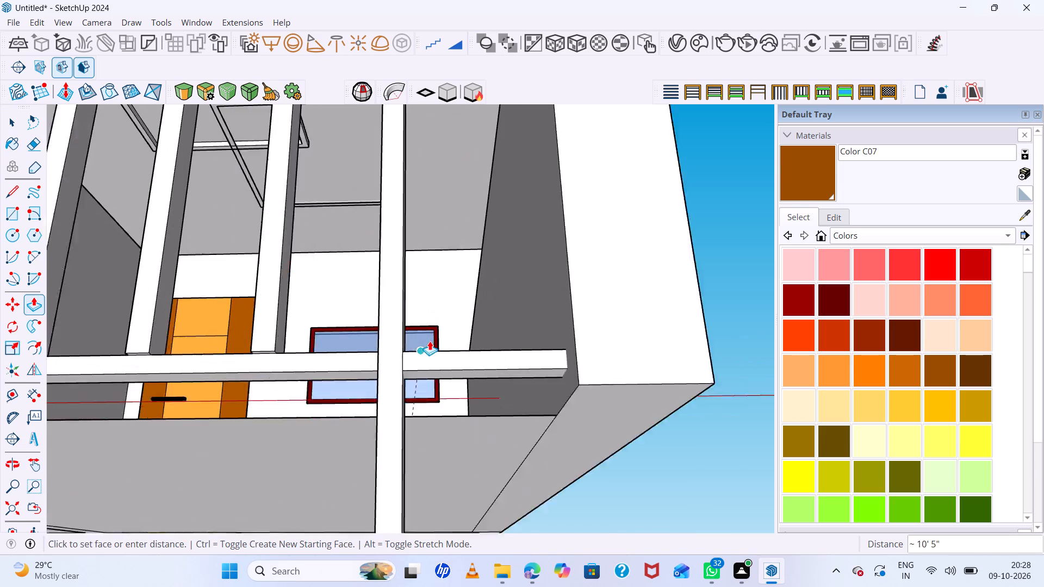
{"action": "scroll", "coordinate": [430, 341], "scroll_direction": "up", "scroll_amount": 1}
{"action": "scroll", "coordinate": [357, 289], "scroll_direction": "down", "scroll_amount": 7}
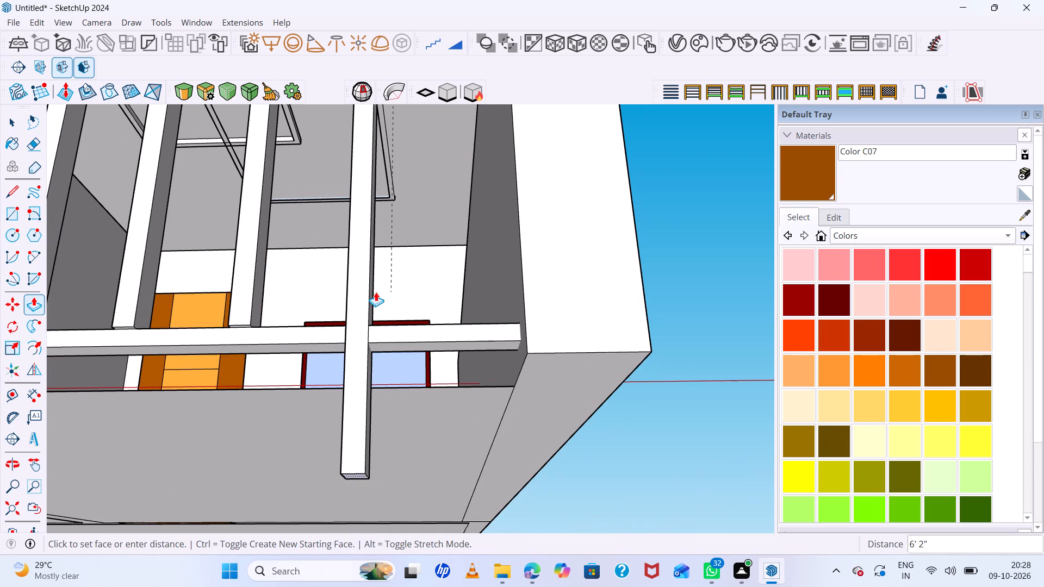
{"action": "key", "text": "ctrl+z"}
Extrude the rectangle beside the ninth bar down to the bottom rail, forming the tenth gate bar again.
{"action": "scroll", "coordinate": [357, 276], "scroll_direction": "down", "scroll_amount": 8}
{"action": "scroll", "coordinate": [356, 229], "scroll_direction": "up", "scroll_amount": 7}
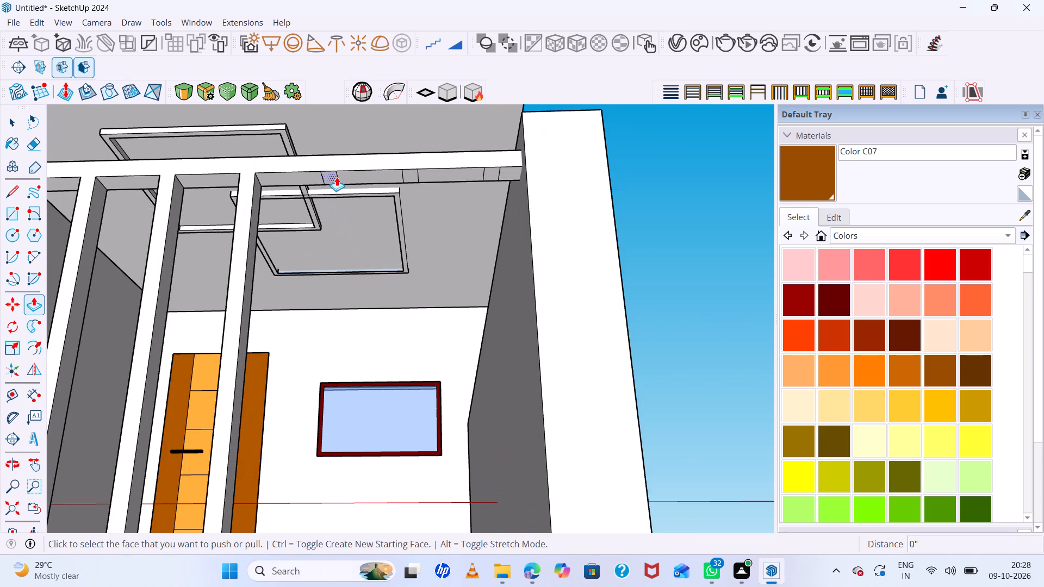
{"action": "left_click", "coordinate": [327, 174]}
{"action": "scroll", "coordinate": [316, 410], "scroll_direction": "down", "scroll_amount": 7}
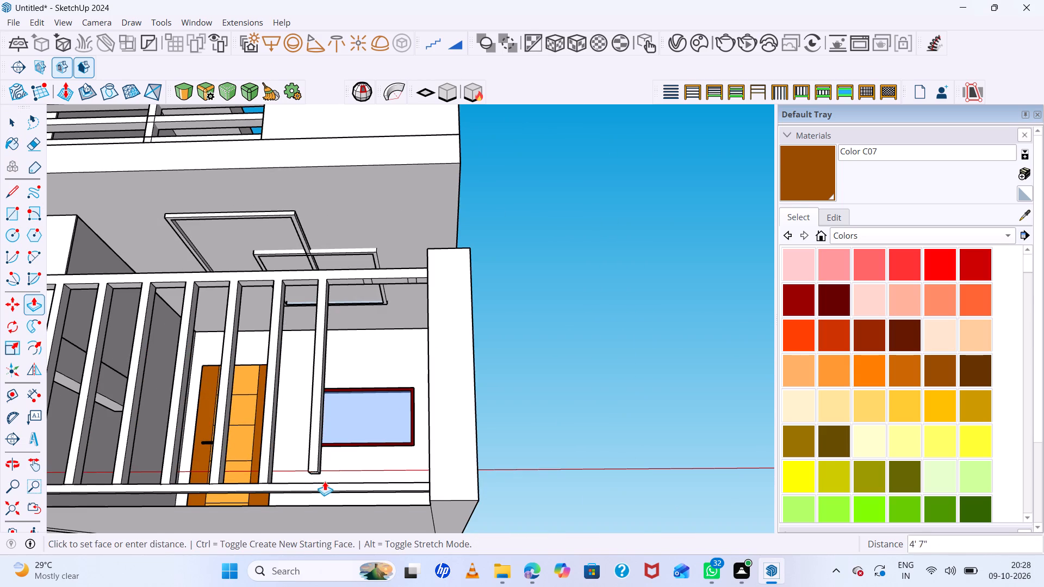
{"action": "left_click", "coordinate": [327, 485]}
Extrude the rectangle beside the tenth bar down to the bottom rail, forming the eleventh gate bar.
{"action": "scroll", "coordinate": [364, 265], "scroll_direction": "up", "scroll_amount": 5}
{"action": "key", "text": "space"}
{"action": "left_click", "coordinate": [367, 309]}
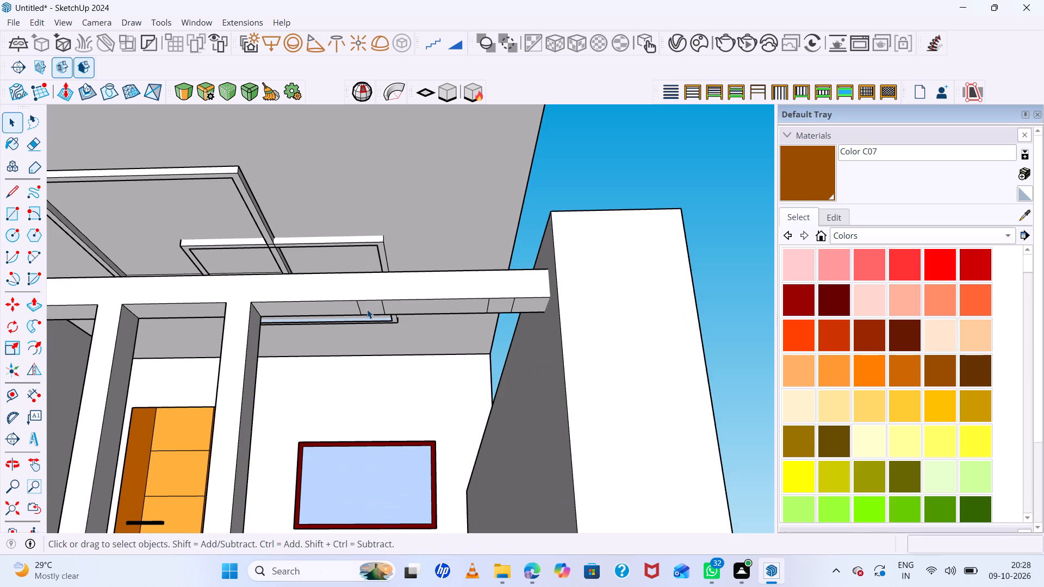
{"action": "key", "text": "p"}
{"action": "left_click", "coordinate": [367, 309]}
{"action": "scroll", "coordinate": [370, 335], "scroll_direction": "down", "scroll_amount": 7}
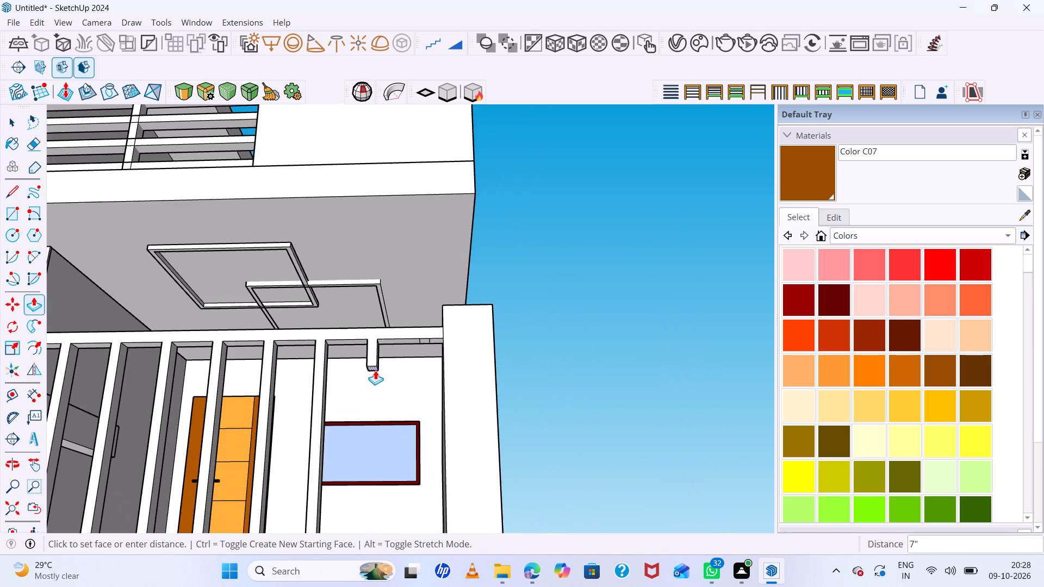
{"action": "scroll", "coordinate": [383, 389], "scroll_direction": "down", "scroll_amount": 7}
{"action": "scroll", "coordinate": [393, 430], "scroll_direction": "up", "scroll_amount": 6}
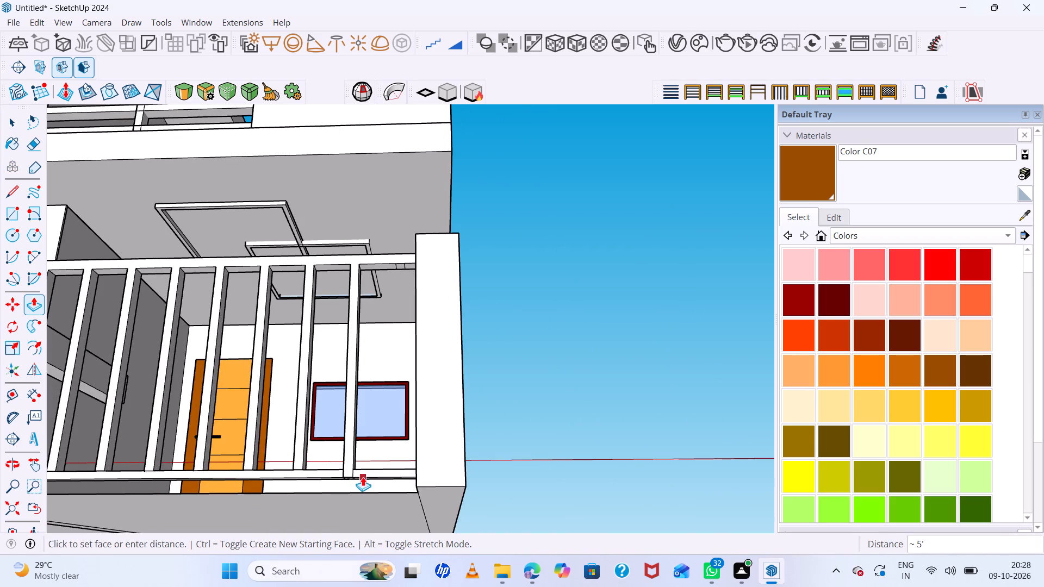
{"action": "double_click", "coordinate": [360, 470]}
Extrude the rectangle under the top rail beside the end wall 4' 9" downward, forming the twelfth gate bar.
{"action": "key", "text": "space"}
{"action": "scroll", "coordinate": [409, 257], "scroll_direction": "up", "scroll_amount": 4}
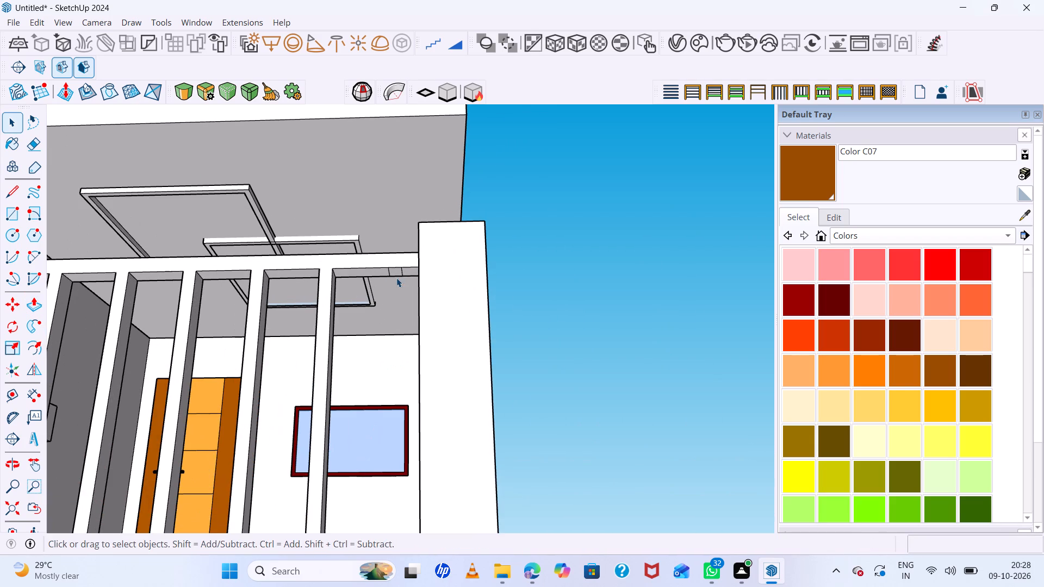
{"action": "left_click", "coordinate": [397, 268]}
{"action": "scroll", "coordinate": [397, 271], "scroll_direction": "up", "scroll_amount": 4}
{"action": "left_click", "coordinate": [399, 272]}
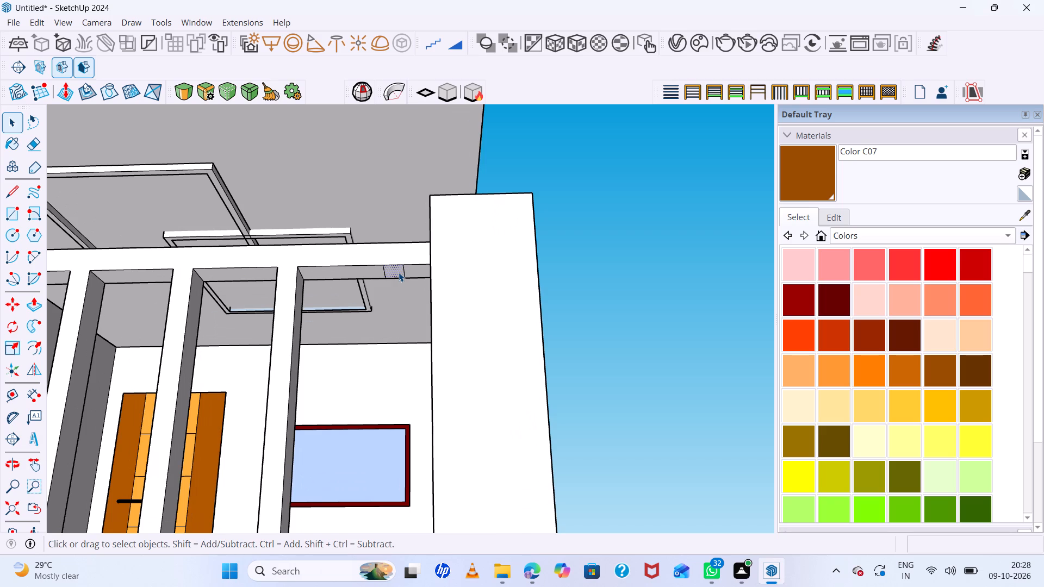
{"action": "type", "text": "[p"}
{"action": "left_click", "coordinate": [399, 272]}
{"action": "scroll", "coordinate": [395, 283], "scroll_direction": "down", "scroll_amount": 7}
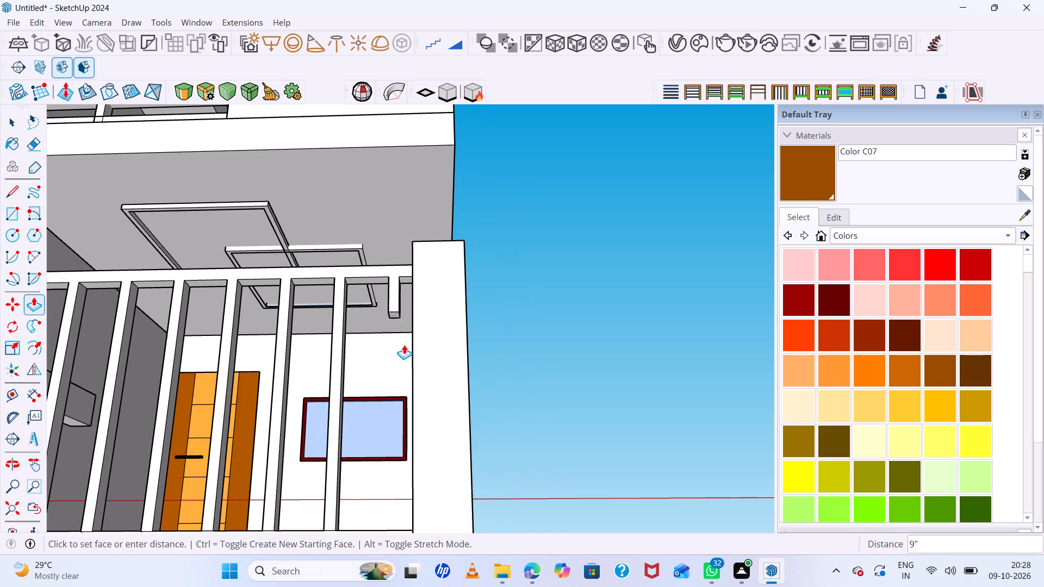
{"action": "scroll", "coordinate": [374, 366], "scroll_direction": "down", "scroll_amount": 7}
{"action": "scroll", "coordinate": [381, 430], "scroll_direction": "up", "scroll_amount": 16}
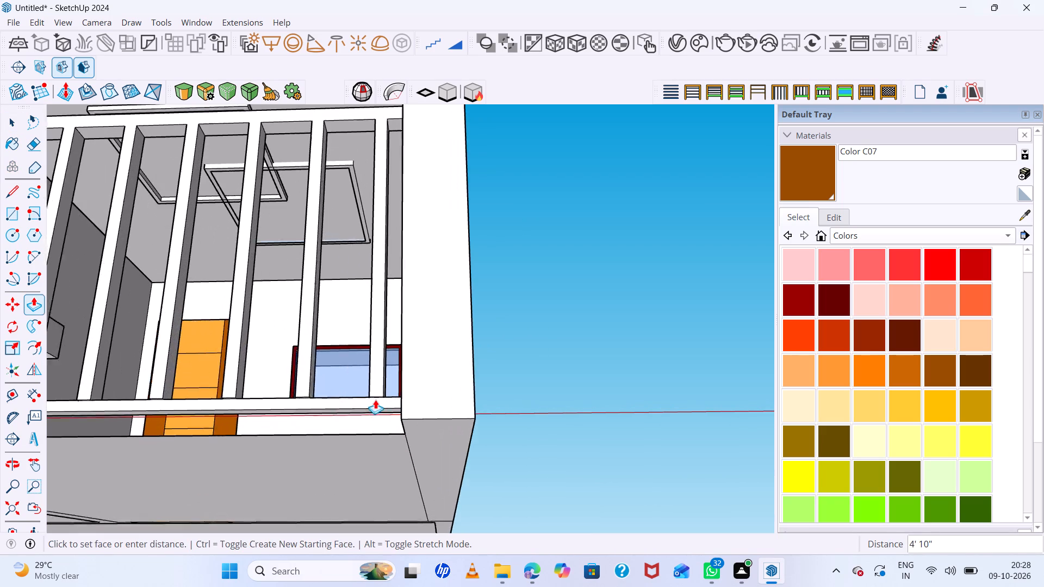
{"action": "double_click", "coordinate": [382, 396]}
Extend the twelfth gate bar's lower end about 1" to meet the bottom rail.
{"action": "scroll", "coordinate": [383, 395], "scroll_direction": "up", "scroll_amount": 9}
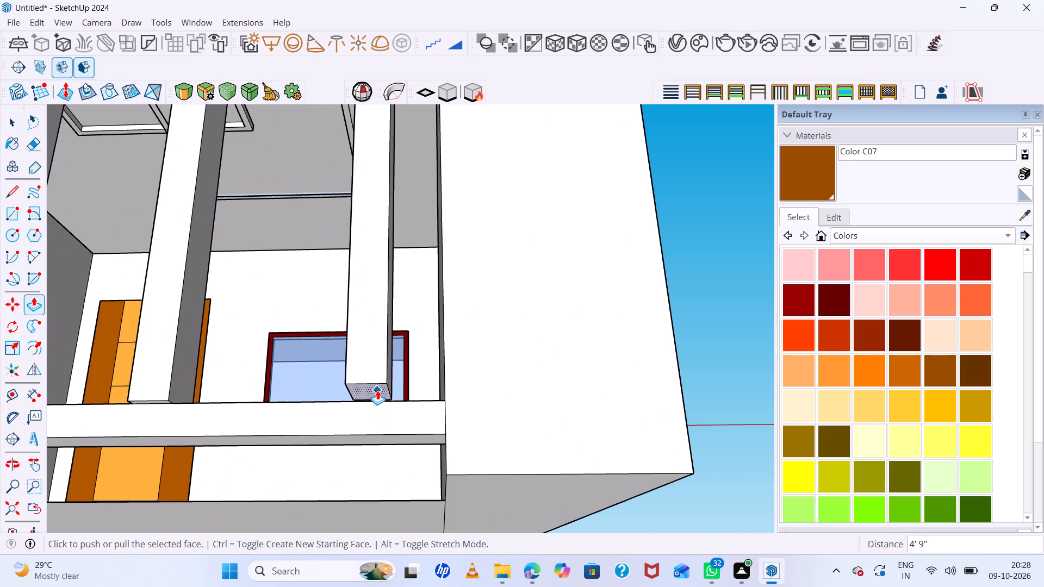
{"action": "left_click", "coordinate": [377, 390]}
{"action": "scroll", "coordinate": [377, 403], "scroll_direction": "up", "scroll_amount": 4}
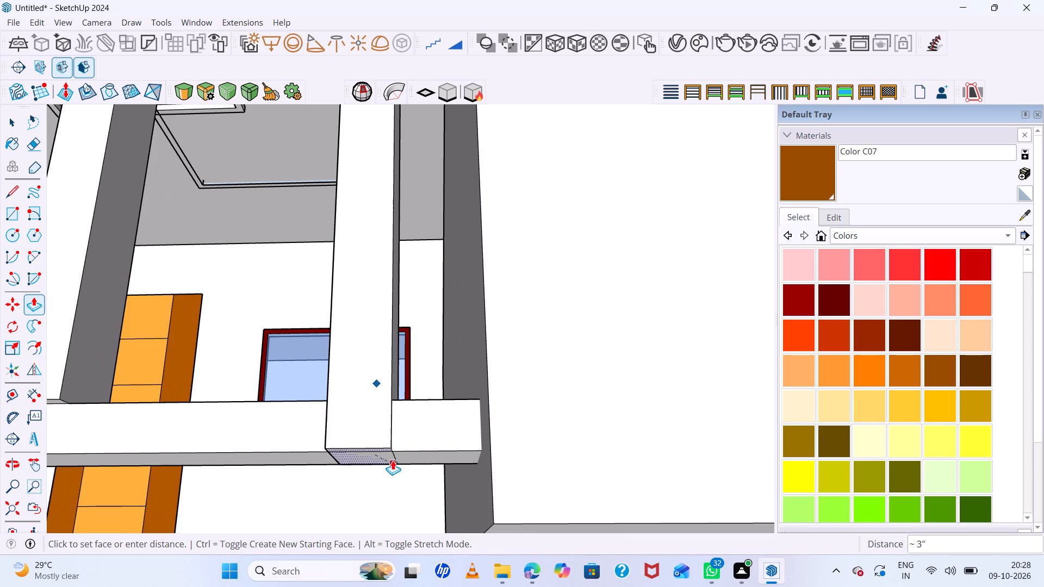
{"action": "scroll", "coordinate": [382, 426], "scroll_direction": "down", "scroll_amount": 1}
{"action": "scroll", "coordinate": [378, 403], "scroll_direction": "up", "scroll_amount": 9}
{"action": "scroll", "coordinate": [408, 402], "scroll_direction": "down", "scroll_amount": 5}
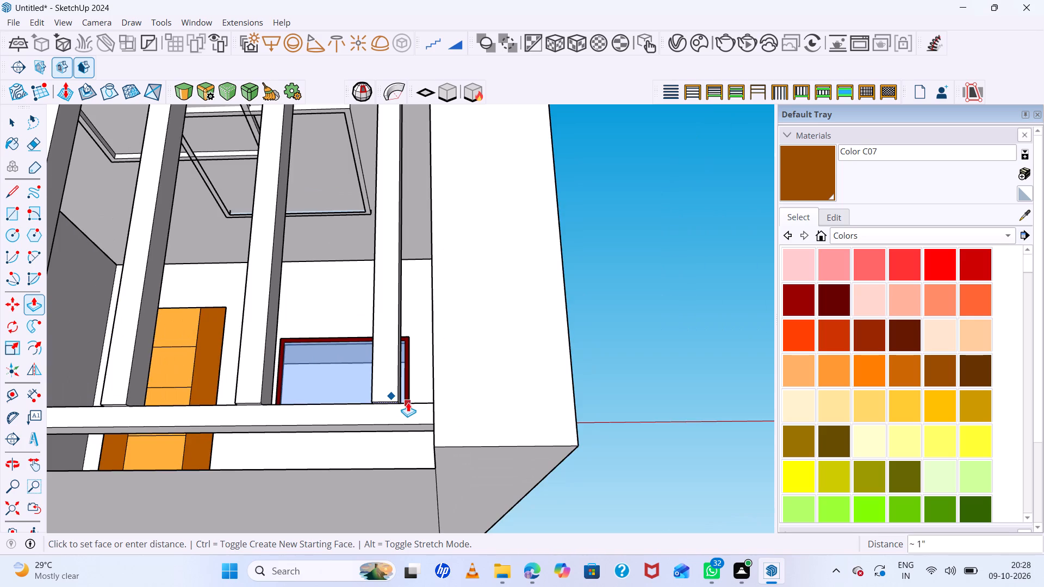
{"action": "left_click", "coordinate": [405, 404]}
Push/Pull the joined front face of the gate's bars and top rail by 1", flush with the bottom rail.
{"action": "scroll", "coordinate": [393, 392], "scroll_direction": "up", "scroll_amount": 6}
{"action": "middle_click_drag", "start_coordinate": [390, 386], "coordinate": [369, 303]}
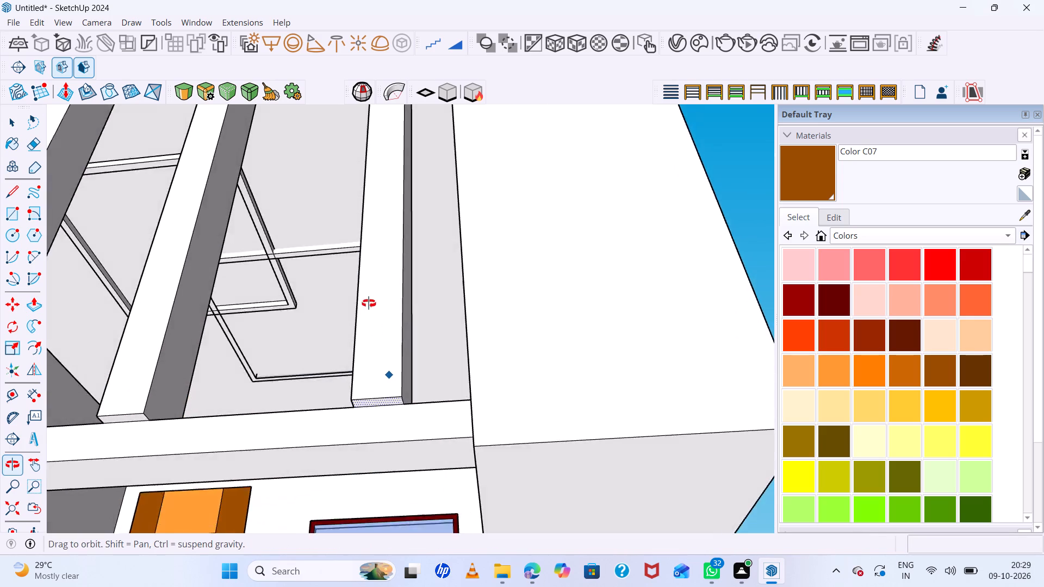
{"action": "middle_click_drag", "start_coordinate": [369, 303], "coordinate": [366, 278]}
{"action": "middle_click", "coordinate": [366, 278]}
{"action": "scroll", "coordinate": [374, 348], "scroll_direction": "down", "scroll_amount": 14}
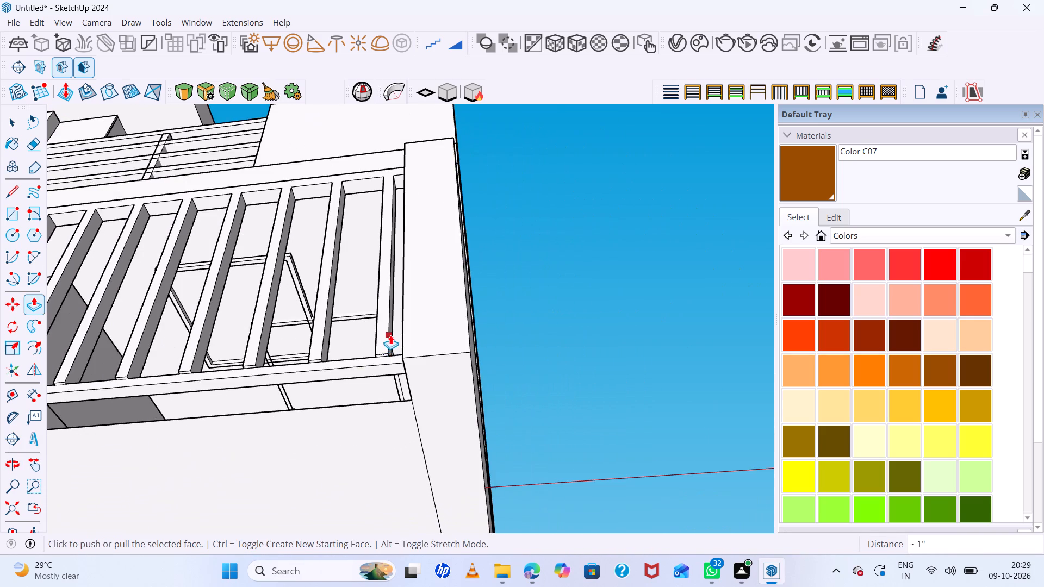
{"action": "scroll", "coordinate": [390, 335], "scroll_direction": "down", "scroll_amount": 8}
{"action": "scroll", "coordinate": [110, 335], "scroll_direction": "up", "scroll_amount": 8}
{"action": "scroll", "coordinate": [114, 327], "scroll_direction": "down", "scroll_amount": 6}
{"action": "middle_click_drag", "start_coordinate": [310, 368], "coordinate": [335, 384]}
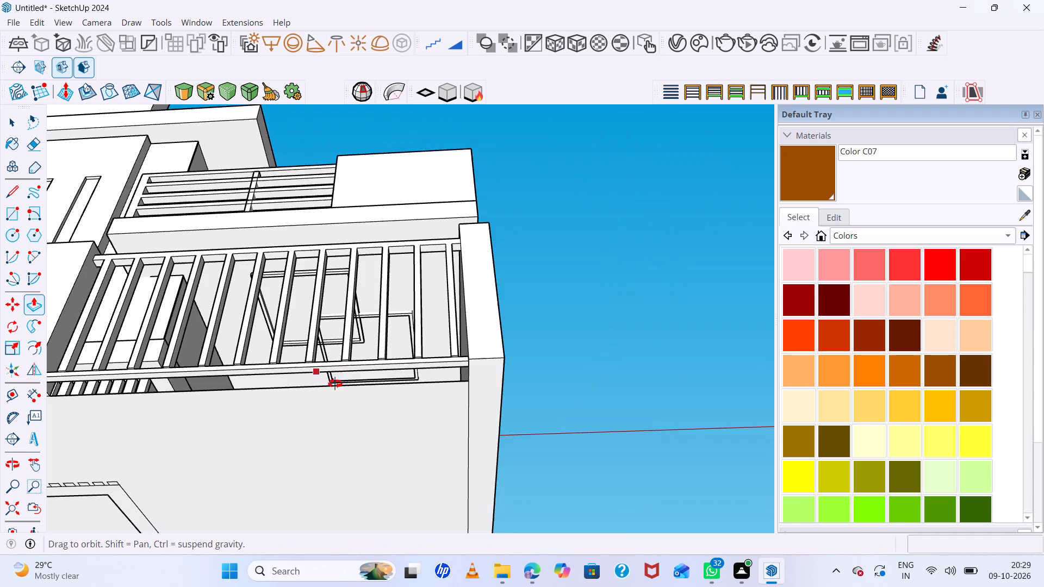
{"action": "middle_click_drag", "start_coordinate": [335, 384], "coordinate": [362, 413]}
{"action": "scroll", "coordinate": [110, 359], "scroll_direction": "up", "scroll_amount": 7}
{"action": "scroll", "coordinate": [110, 335], "scroll_direction": "down", "scroll_amount": 7}
{"action": "scroll", "coordinate": [163, 360], "scroll_direction": "up", "scroll_amount": 7}
{"action": "scroll", "coordinate": [313, 316], "scroll_direction": "down", "scroll_amount": 10}
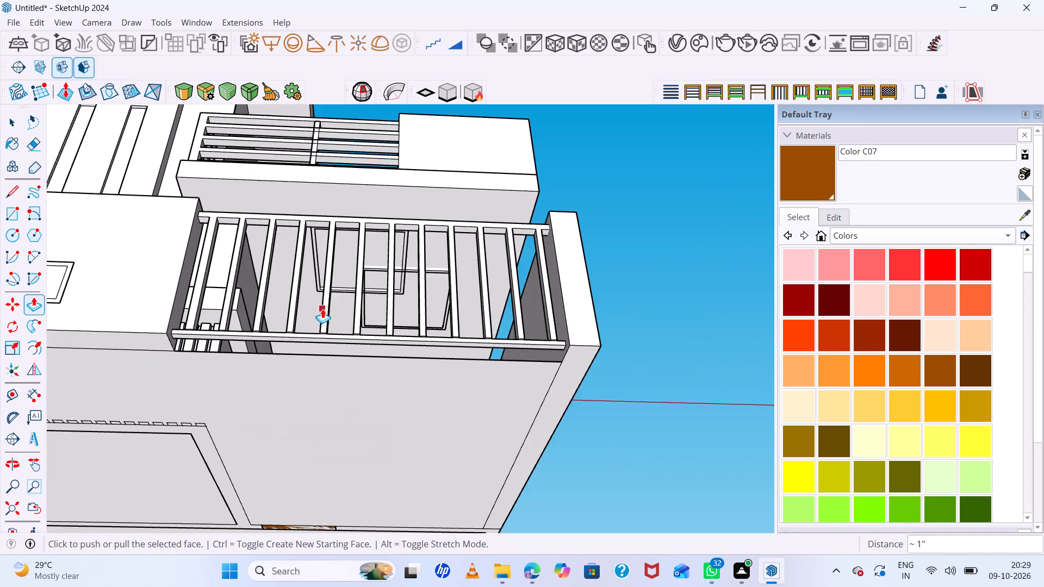
{"action": "scroll", "coordinate": [322, 309], "scroll_direction": "down", "scroll_amount": 6}
{"action": "middle_click_drag", "start_coordinate": [261, 317], "coordinate": [244, 421]}
{"action": "scroll", "coordinate": [270, 372], "scroll_direction": "up", "scroll_amount": 12}
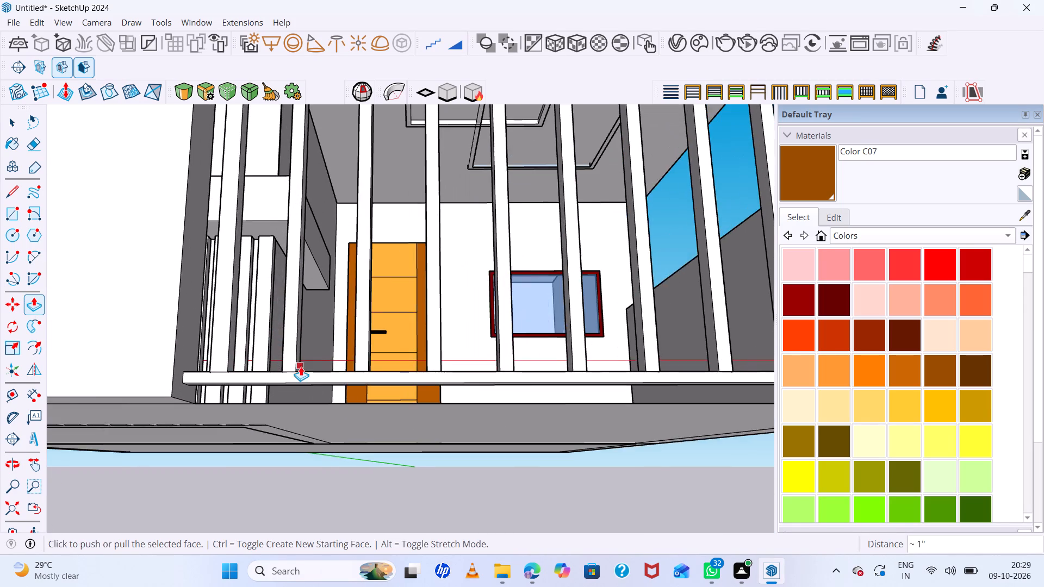
{"action": "middle_click_drag", "start_coordinate": [301, 365], "coordinate": [215, 399]}
{"action": "scroll", "coordinate": [215, 394], "scroll_direction": "down", "scroll_amount": 1}
{"action": "scroll", "coordinate": [216, 391], "scroll_direction": "up", "scroll_amount": 6}
{"action": "middle_click_drag", "start_coordinate": [222, 348], "coordinate": [230, 311]}
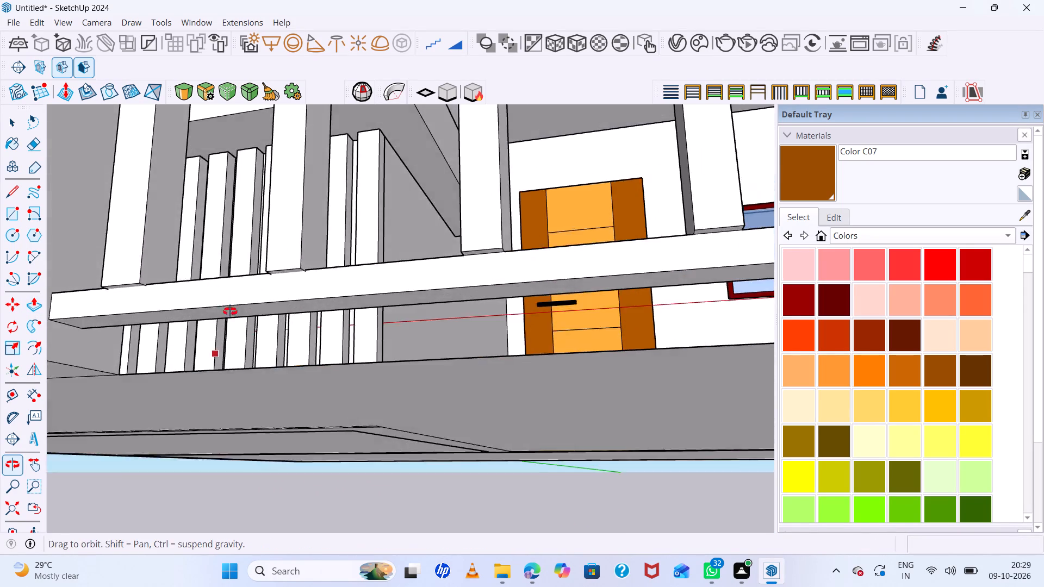
{"action": "middle_click_drag", "start_coordinate": [230, 311], "coordinate": [230, 310]}
{"action": "middle_click", "coordinate": [230, 310]}
{"action": "scroll", "coordinate": [109, 271], "scroll_direction": "up", "scroll_amount": 13}
{"action": "key", "text": "space"}
{"action": "left_click", "coordinate": [142, 252]}
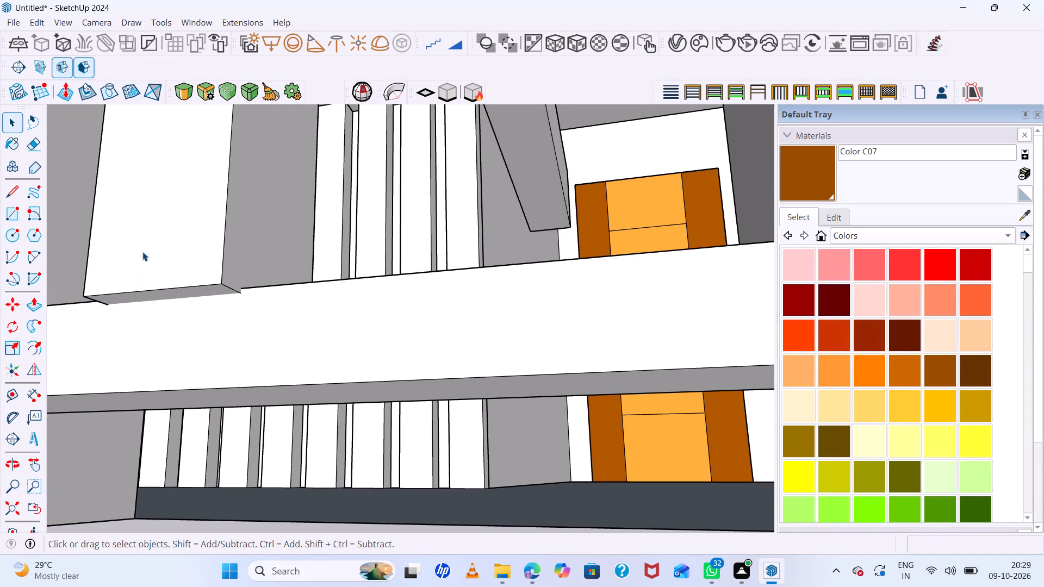
{"action": "key", "text": "p"}
{"action": "left_click", "coordinate": [142, 252]}
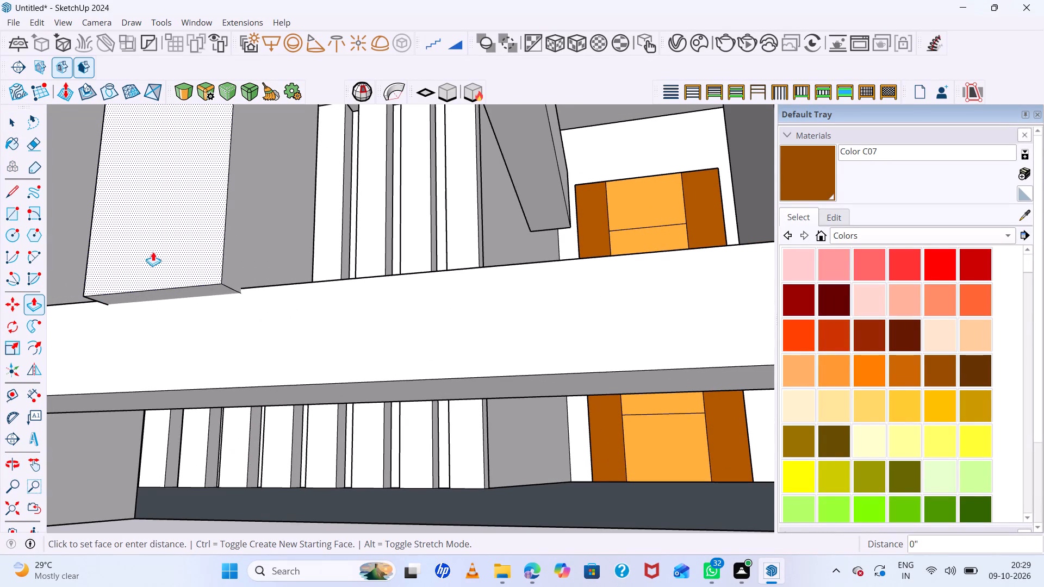
{"action": "left_click", "coordinate": [177, 261]}
{"action": "scroll", "coordinate": [78, 277], "scroll_direction": "down", "scroll_amount": 10}
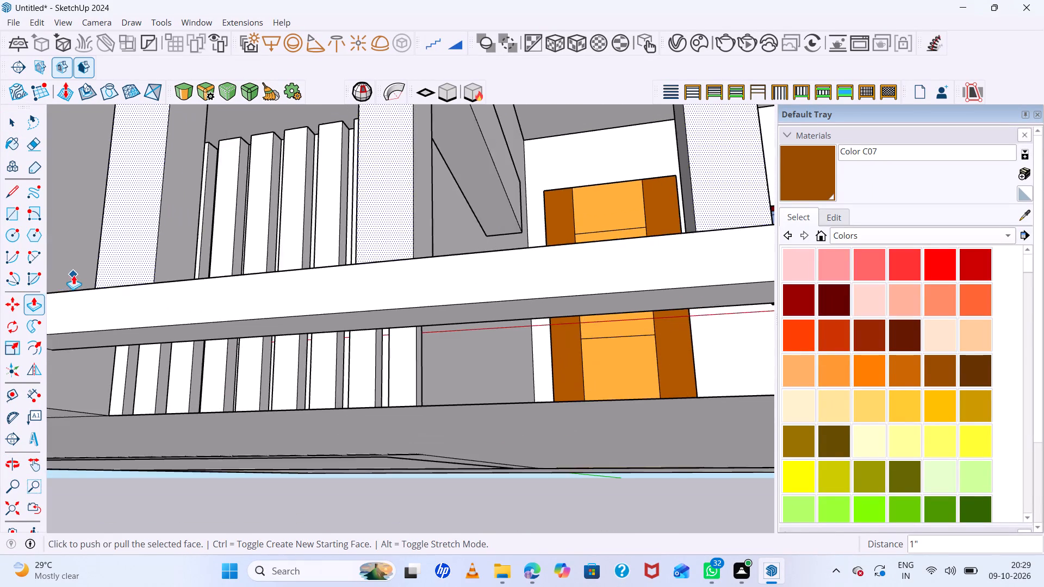
Examine the gate and the house front from several angles, near and far.
{"action": "scroll", "coordinate": [73, 275], "scroll_direction": "down", "scroll_amount": 4}
{"action": "middle_click_drag", "start_coordinate": [253, 273], "coordinate": [72, 271]}
{"action": "scroll", "coordinate": [80, 266], "scroll_direction": "down", "scroll_amount": 4}
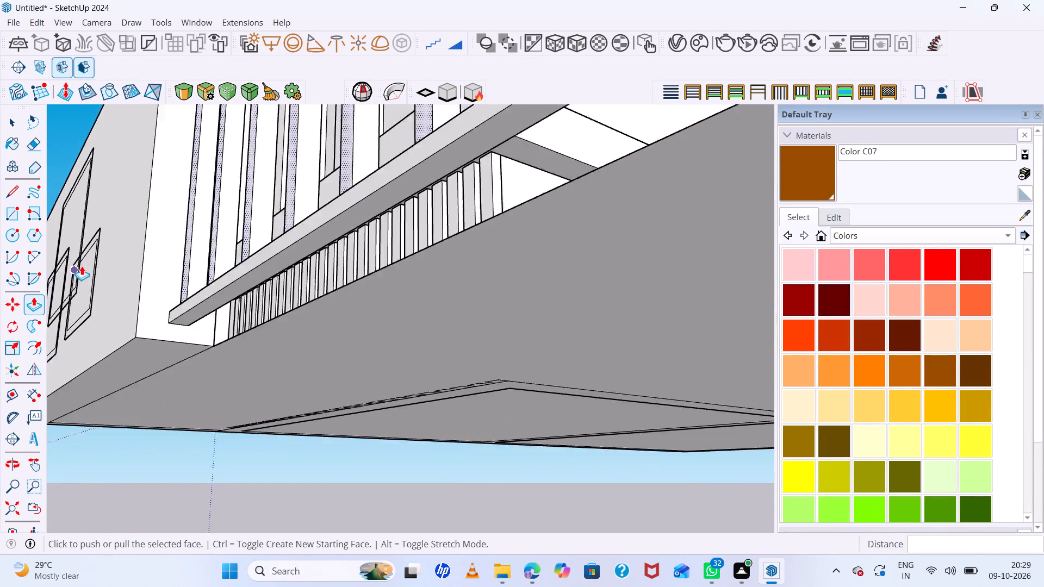
{"action": "scroll", "coordinate": [82, 266], "scroll_direction": "down", "scroll_amount": 11}
{"action": "middle_click_drag", "start_coordinate": [221, 252], "coordinate": [362, 419]}
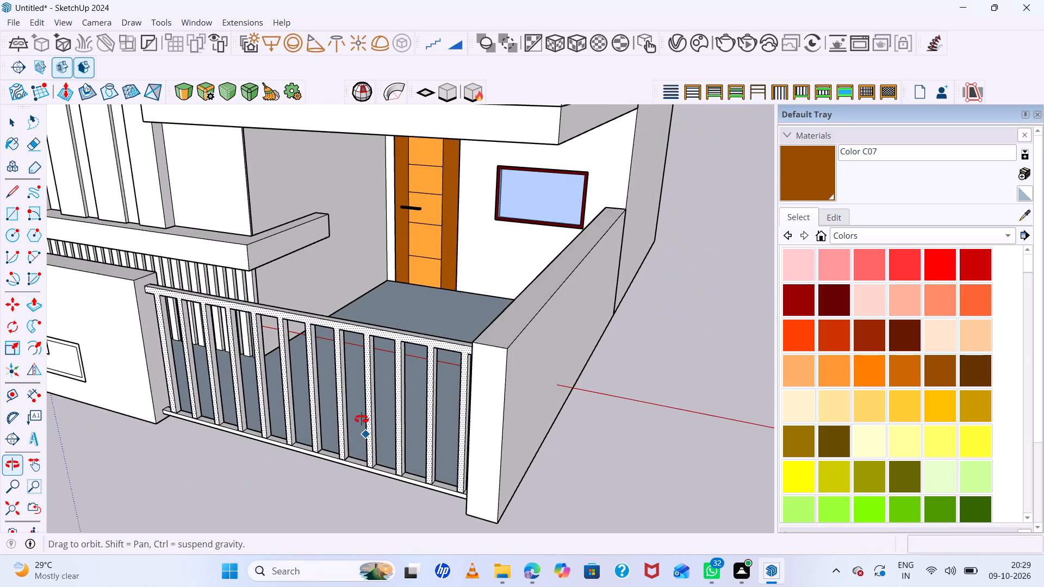
{"action": "middle_click_drag", "start_coordinate": [362, 419], "coordinate": [377, 379]}
{"action": "key", "text": "space"}
{"action": "left_click", "coordinate": [602, 320]}
{"action": "scroll", "coordinate": [326, 271], "scroll_direction": "up", "scroll_amount": 6}
{"action": "scroll", "coordinate": [245, 248], "scroll_direction": "down", "scroll_amount": 11}
{"action": "middle_click_drag", "start_coordinate": [384, 296], "coordinate": [493, 290]}
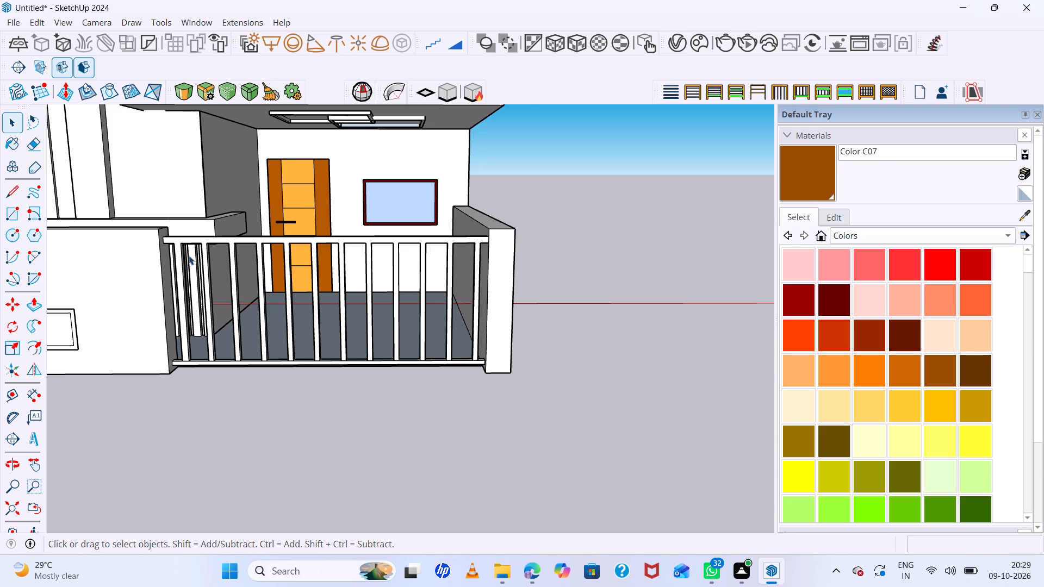
{"action": "scroll", "coordinate": [188, 255], "scroll_direction": "up", "scroll_amount": 4}
{"action": "middle_click_drag", "start_coordinate": [214, 261], "coordinate": [127, 229]}
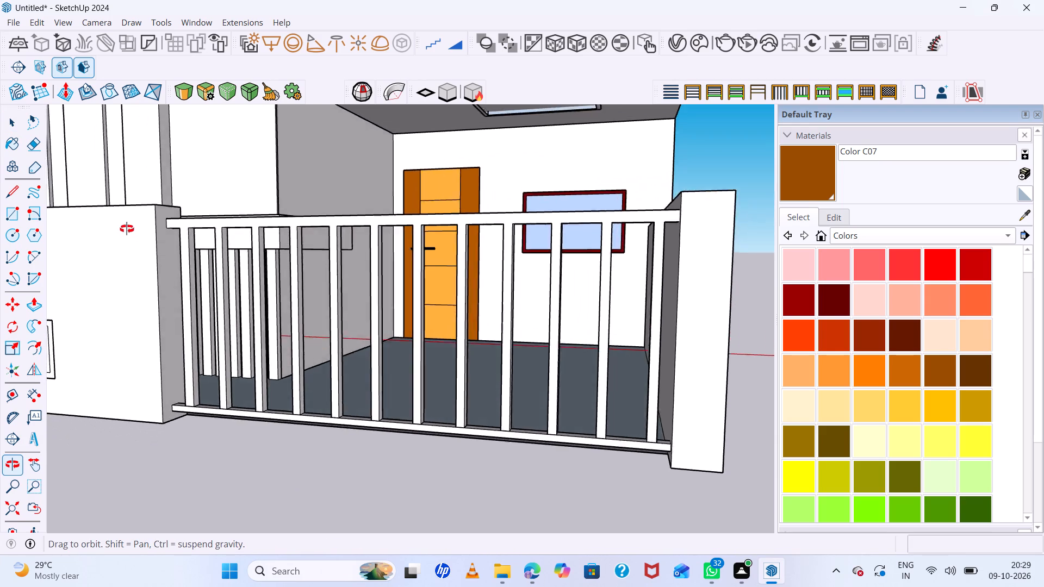
{"action": "middle_click_drag", "start_coordinate": [127, 229], "coordinate": [69, 207]}
{"action": "middle_click", "coordinate": [69, 207]}
{"action": "scroll", "coordinate": [170, 245], "scroll_direction": "up", "scroll_amount": 5}
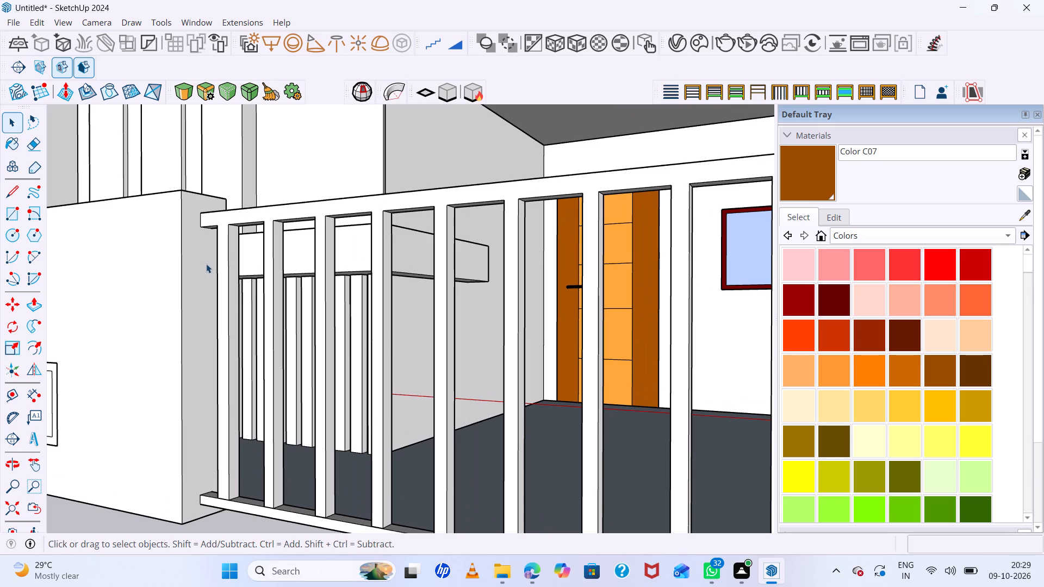
{"action": "scroll", "coordinate": [191, 255], "scroll_direction": "down", "scroll_amount": 7}
{"action": "middle_click_drag", "start_coordinate": [362, 320], "coordinate": [500, 334]}
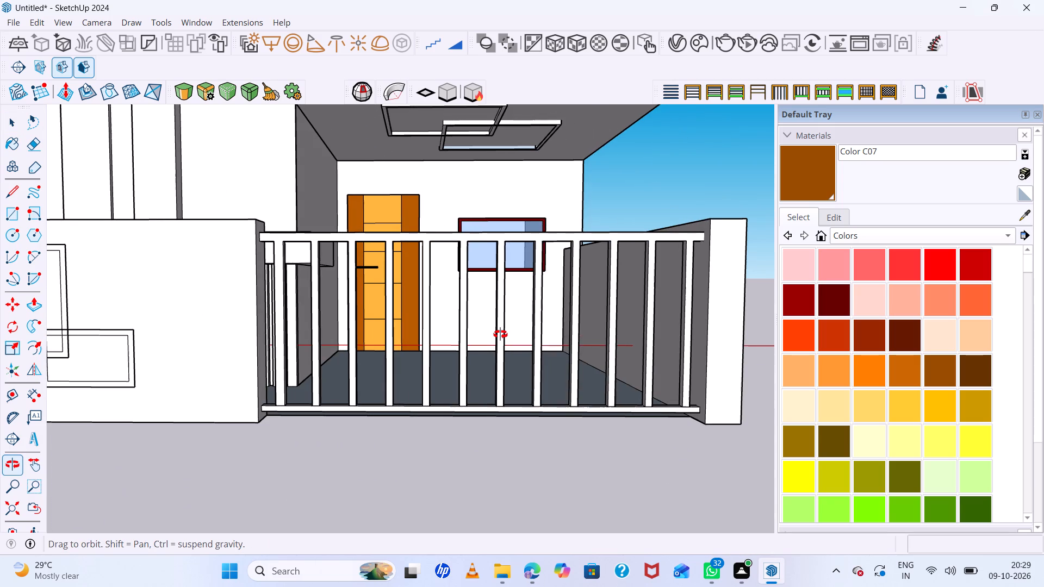
{"action": "middle_click_drag", "start_coordinate": [500, 334], "coordinate": [501, 334]}
{"action": "scroll", "coordinate": [434, 322], "scroll_direction": "down", "scroll_amount": 1}
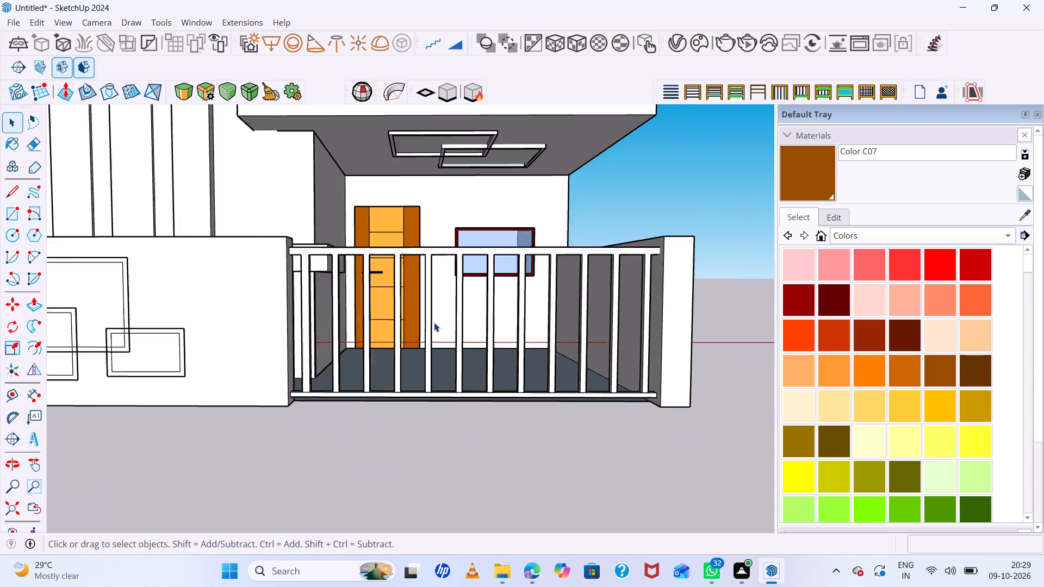
{"action": "scroll", "coordinate": [434, 322], "scroll_direction": "down", "scroll_amount": 5}
{"action": "middle_click_drag", "start_coordinate": [543, 330], "coordinate": [581, 580]}
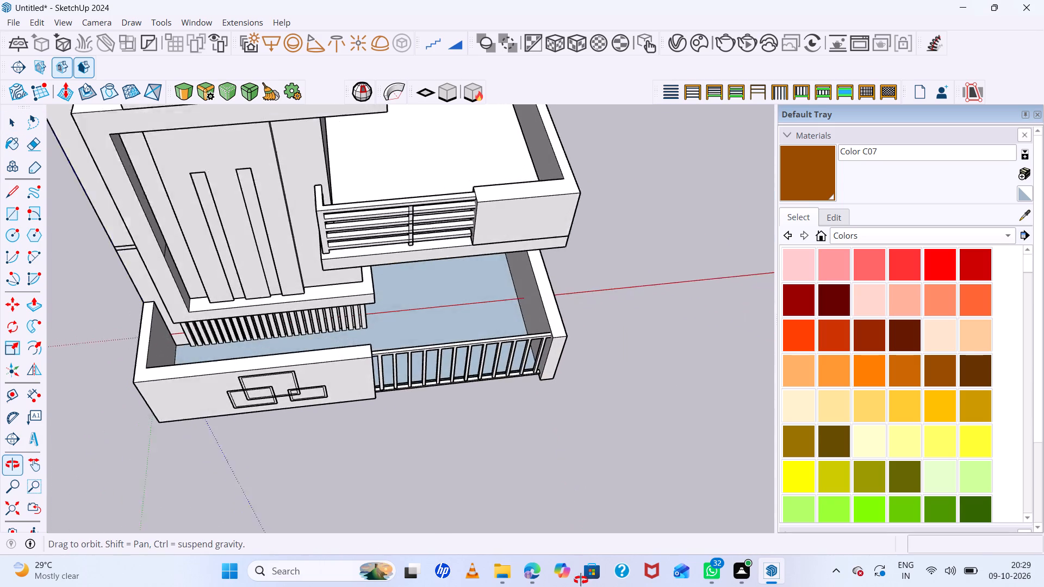
{"action": "middle_click_drag", "start_coordinate": [581, 580], "coordinate": [265, 290]}
{"action": "middle_click", "coordinate": [265, 290]}
{"action": "middle_click", "coordinate": [265, 290]}
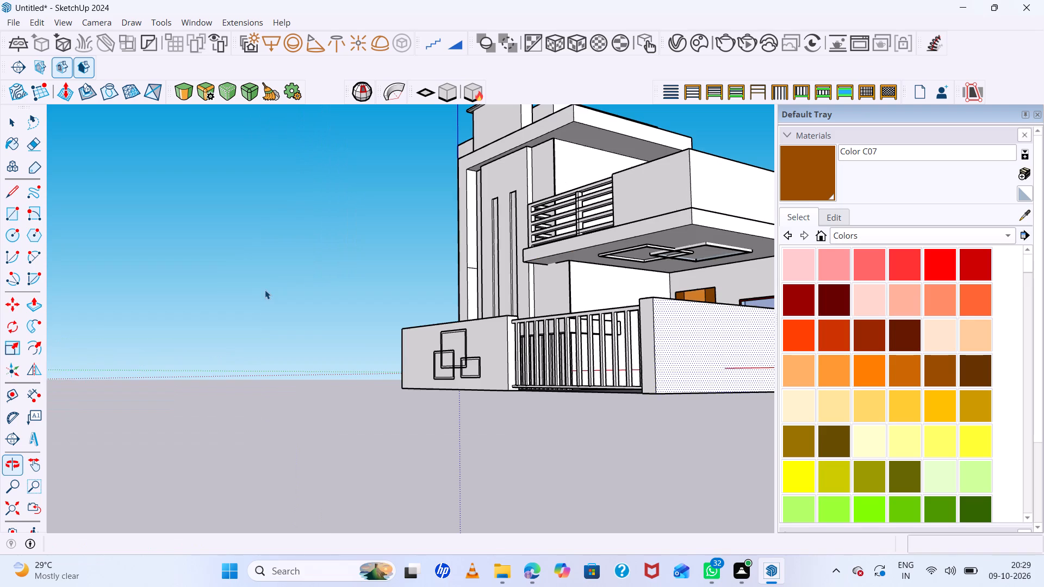
{"action": "scroll", "coordinate": [532, 357], "scroll_direction": "up", "scroll_amount": 6}
{"action": "scroll", "coordinate": [531, 355], "scroll_direction": "down", "scroll_amount": 7}
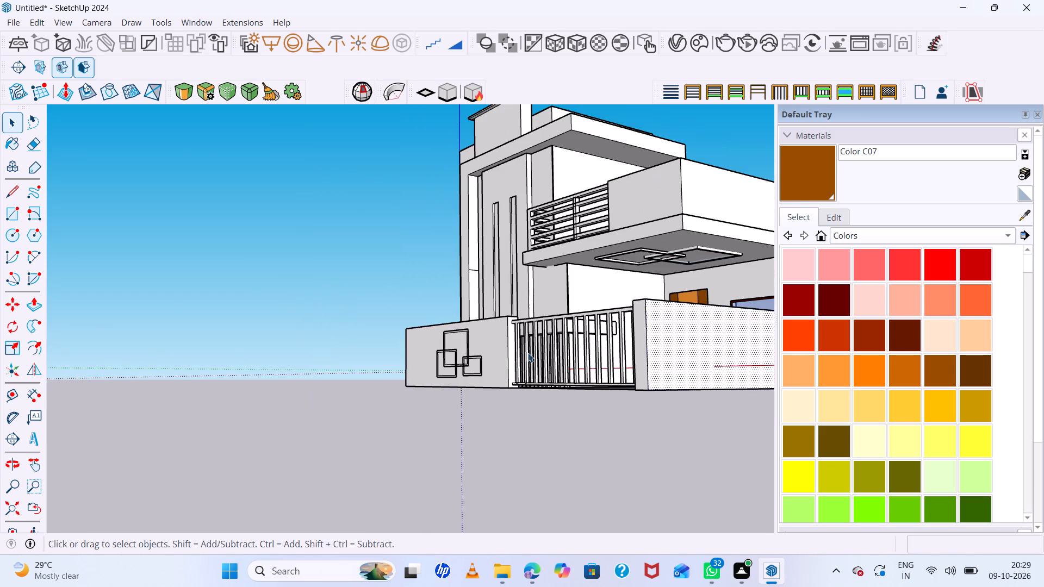
{"action": "middle_click_drag", "start_coordinate": [580, 389], "coordinate": [685, 470]}
{"action": "middle_click", "coordinate": [685, 469]}
{"action": "scroll", "coordinate": [481, 323], "scroll_direction": "down", "scroll_amount": 8}
{"action": "scroll", "coordinate": [546, 315], "scroll_direction": "up", "scroll_amount": 6}
{"action": "middle_click_drag", "start_coordinate": [509, 314], "coordinate": [511, 317]}
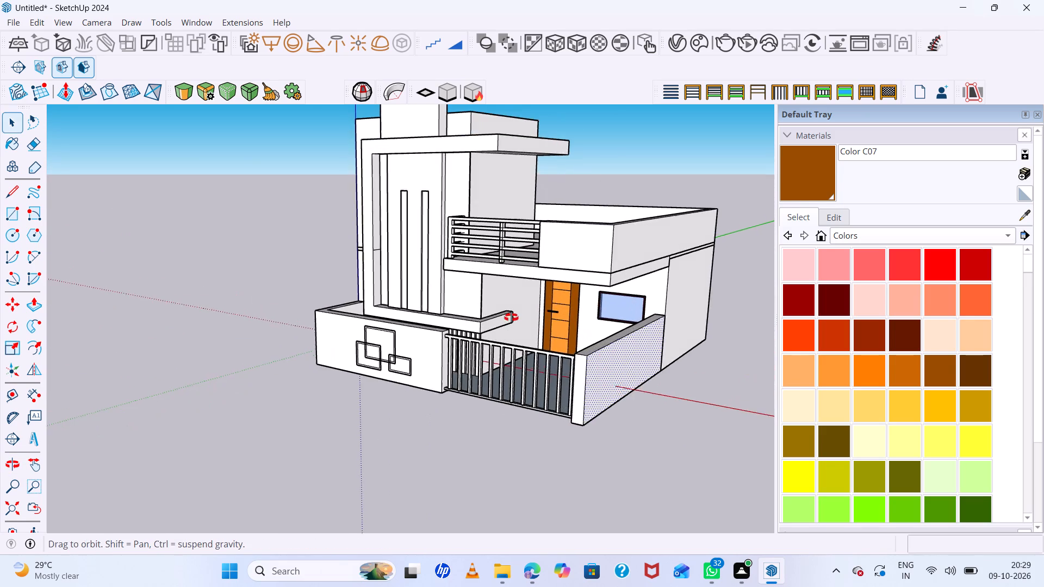
{"action": "middle_click_drag", "start_coordinate": [511, 317], "coordinate": [661, 278]}
{"action": "middle_click", "coordinate": [661, 278]}
Choose the black Color M09 and paint the joined front face of the gate's bars and top rail.
{"action": "scroll", "coordinate": [921, 387], "scroll_direction": "down", "scroll_amount": 8}
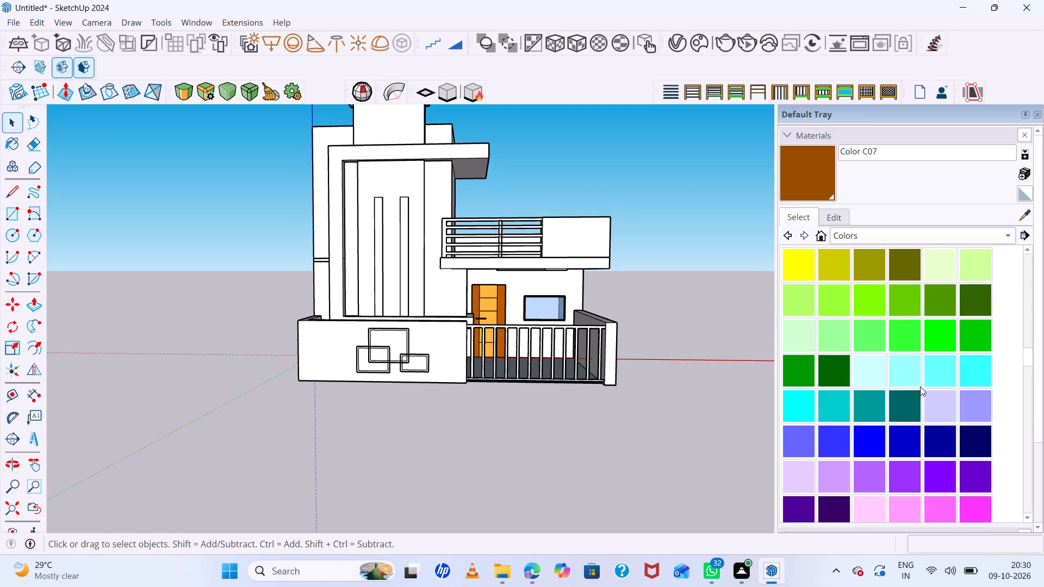
{"action": "scroll", "coordinate": [920, 386], "scroll_direction": "down", "scroll_amount": 10}
{"action": "left_click", "coordinate": [898, 272]}
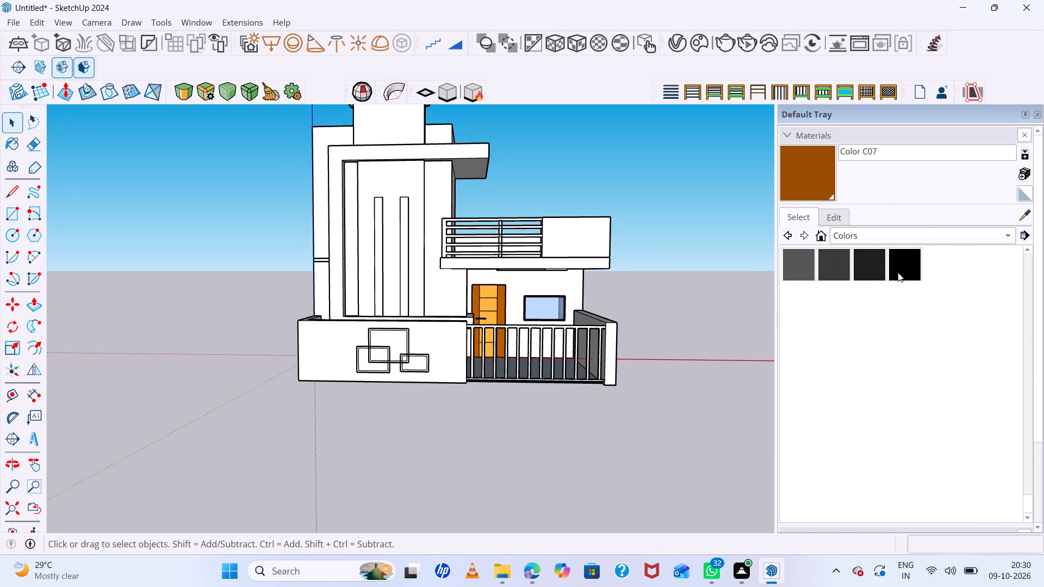
{"action": "scroll", "coordinate": [432, 333], "scroll_direction": "up", "scroll_amount": 6}
{"action": "scroll", "coordinate": [489, 341], "scroll_direction": "up", "scroll_amount": 5}
{"action": "left_click", "coordinate": [554, 309]}
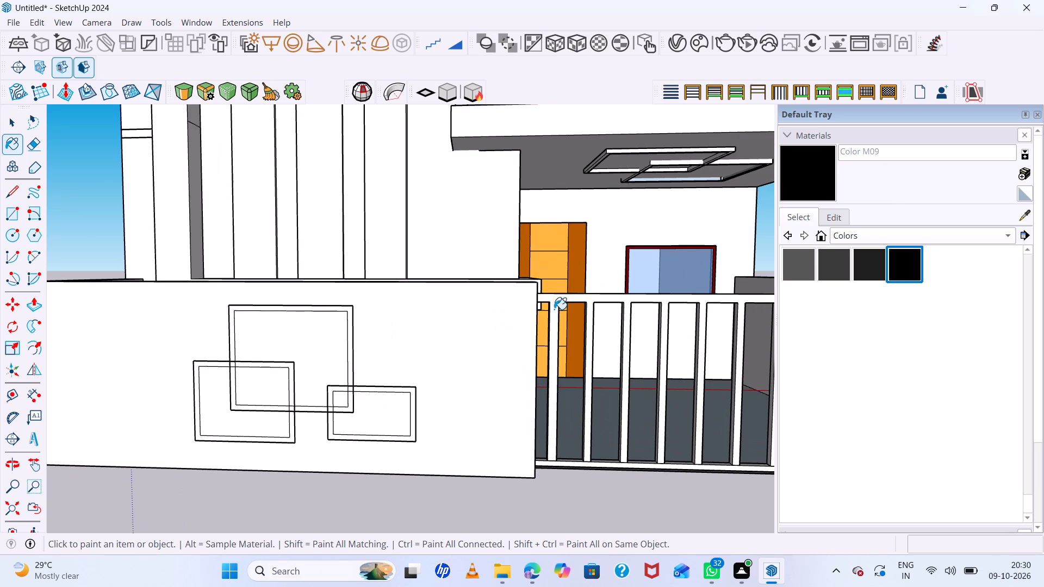
Paint the bottom rail's front face and a section of its top face between two bars with Color M09.
{"action": "scroll", "coordinate": [381, 330], "scroll_direction": "down", "scroll_amount": 7}
{"action": "scroll", "coordinate": [622, 397], "scroll_direction": "up", "scroll_amount": 11}
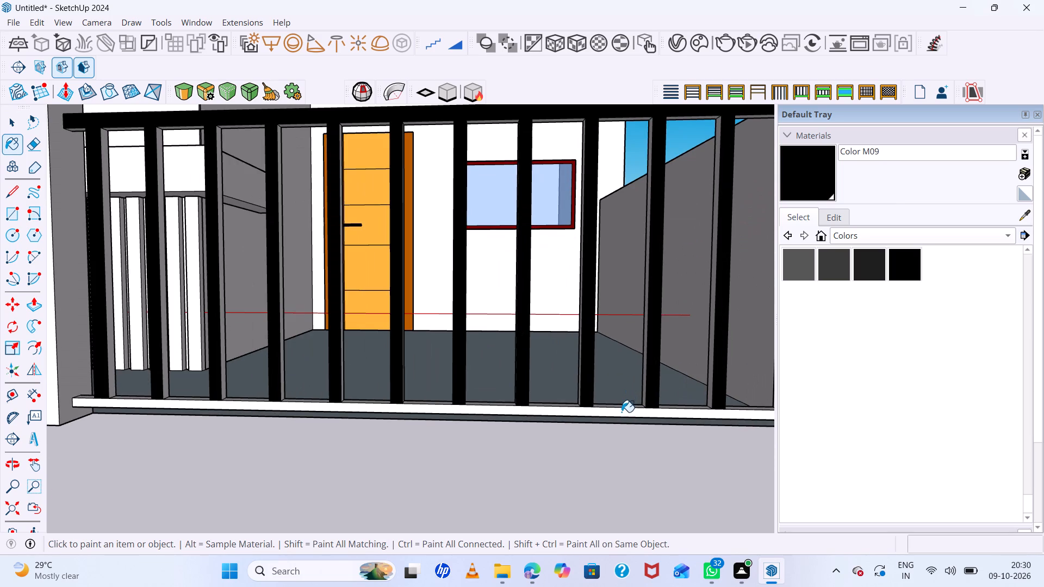
{"action": "left_click", "coordinate": [622, 412]}
{"action": "scroll", "coordinate": [595, 411], "scroll_direction": "up", "scroll_amount": 6}
{"action": "left_click", "coordinate": [612, 400]}
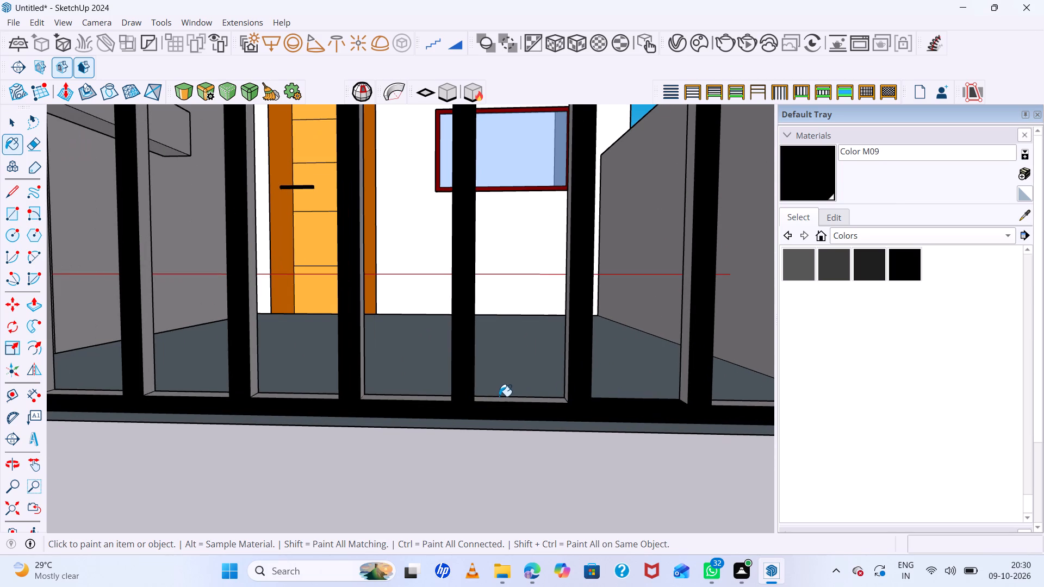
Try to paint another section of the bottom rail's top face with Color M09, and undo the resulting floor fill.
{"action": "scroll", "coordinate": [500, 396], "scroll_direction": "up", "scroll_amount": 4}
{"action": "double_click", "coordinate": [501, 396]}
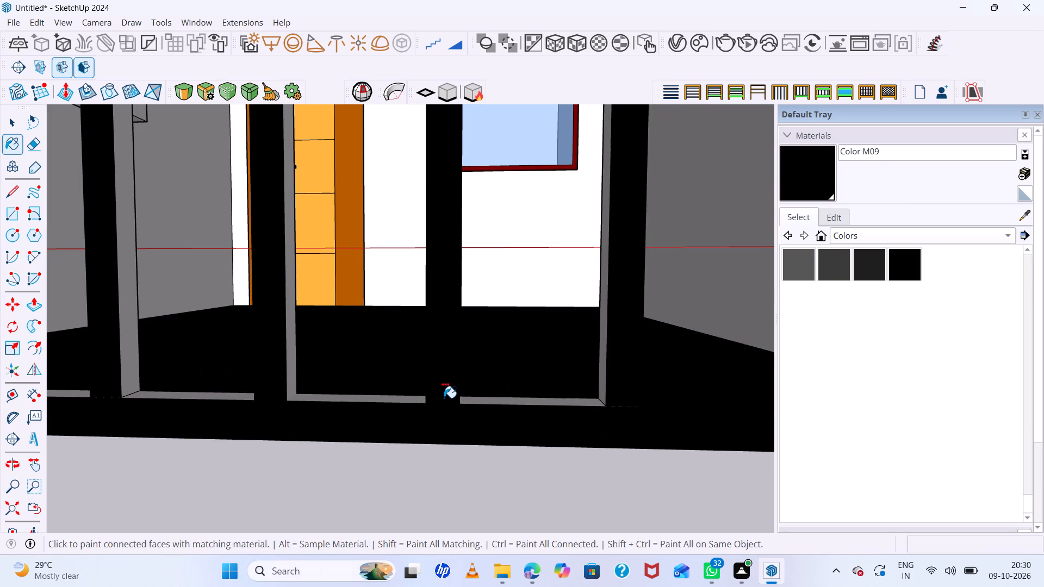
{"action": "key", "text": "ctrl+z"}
Paint another section of the gate's bottom rail top face, between two bars, with Color M09.
{"action": "scroll", "coordinate": [444, 398], "scroll_direction": "up", "scroll_amount": 4}
{"action": "left_click", "coordinate": [502, 397]}
{"action": "scroll", "coordinate": [227, 394], "scroll_direction": "down", "scroll_amount": 6}
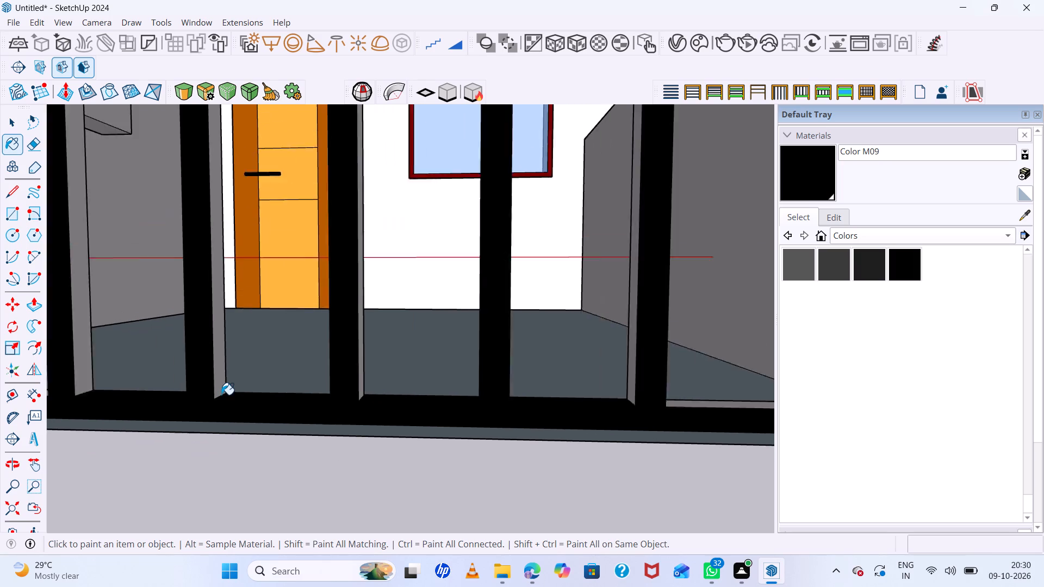
{"action": "scroll", "coordinate": [221, 395], "scroll_direction": "down", "scroll_amount": 5}
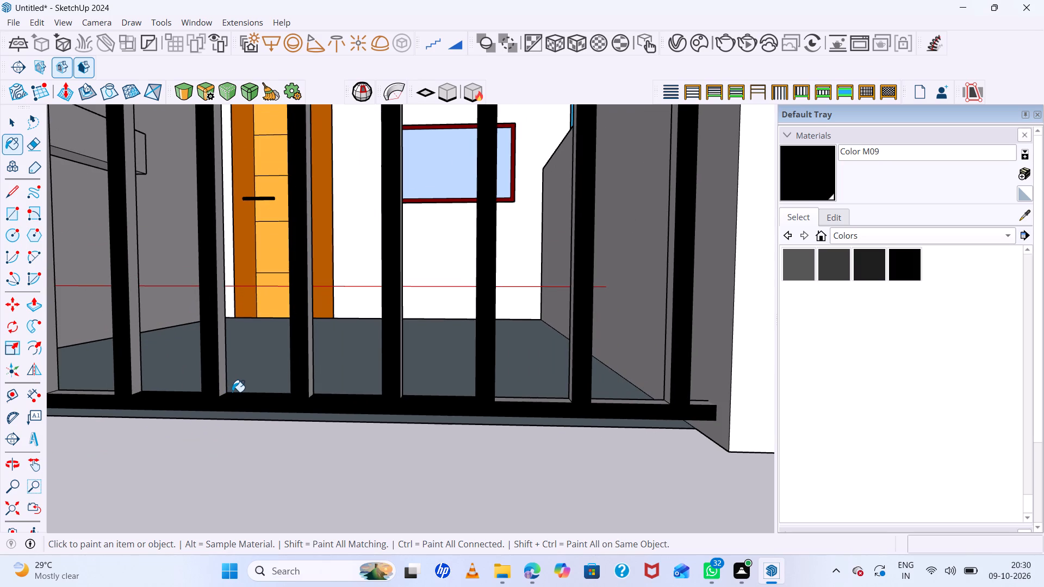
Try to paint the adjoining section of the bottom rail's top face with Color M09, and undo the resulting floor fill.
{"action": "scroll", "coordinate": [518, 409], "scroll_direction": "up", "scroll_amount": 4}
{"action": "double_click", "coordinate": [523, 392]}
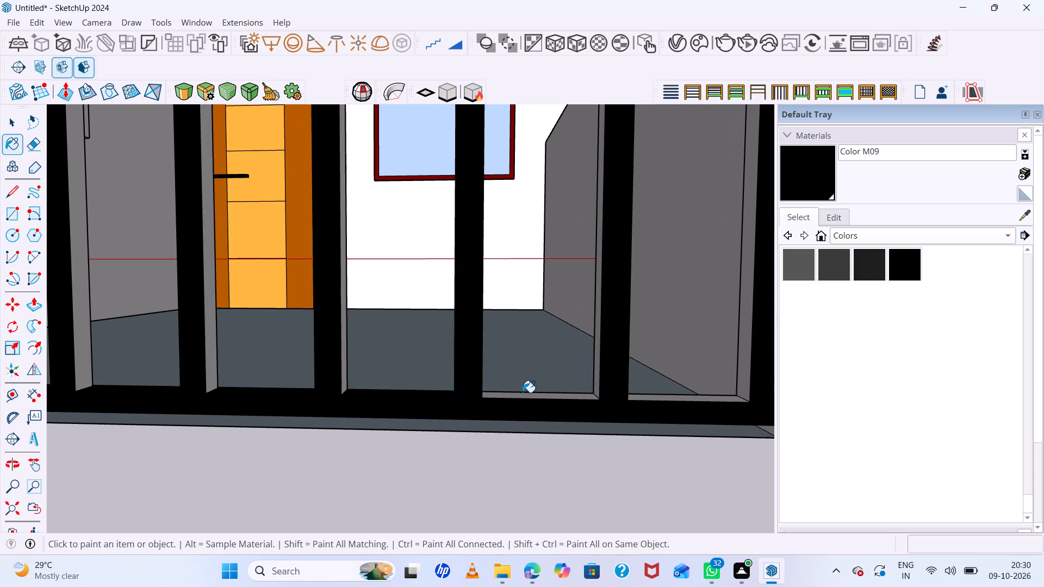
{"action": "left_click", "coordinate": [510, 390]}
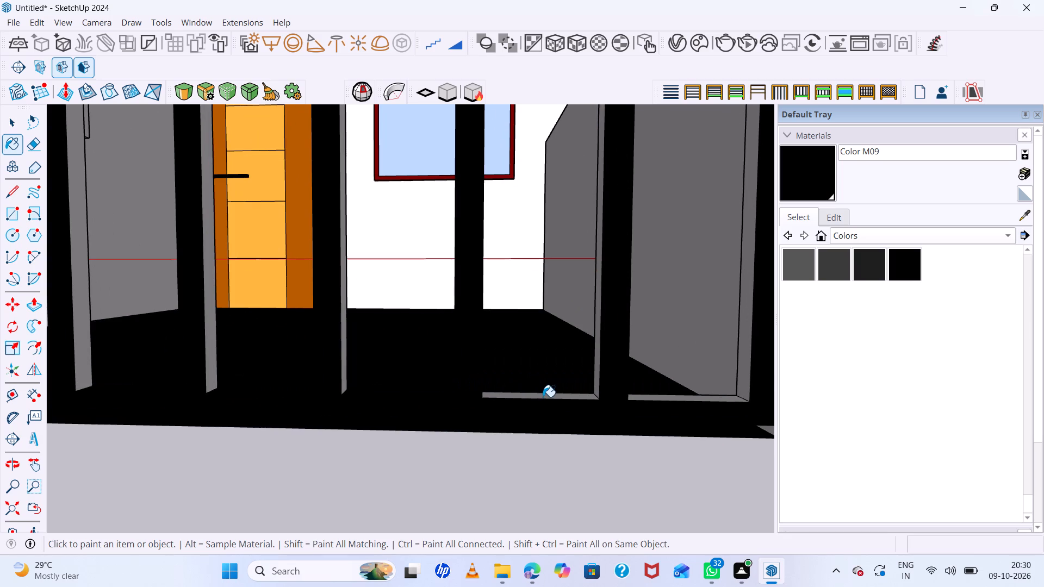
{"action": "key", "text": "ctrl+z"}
From a higher view, paint the next bottom rail top section and the thin strips in front of nearby bars with Color M09.
{"action": "scroll", "coordinate": [542, 396], "scroll_direction": "up", "scroll_amount": 4}
{"action": "middle_click_drag", "start_coordinate": [537, 405], "coordinate": [517, 501]}
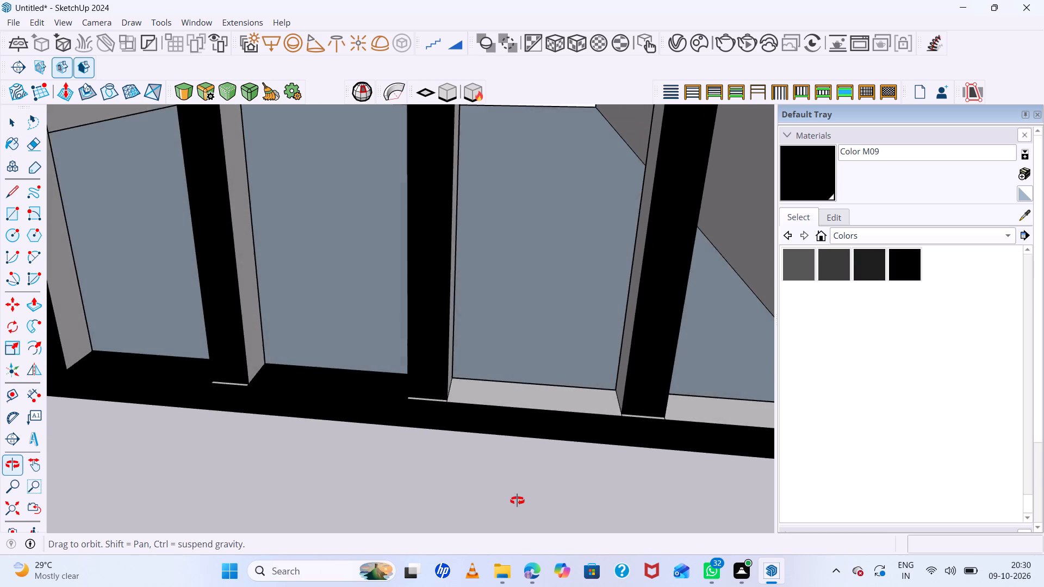
{"action": "middle_click_drag", "start_coordinate": [517, 501], "coordinate": [517, 499]}
{"action": "scroll", "coordinate": [517, 473], "scroll_direction": "down", "scroll_amount": 1}
{"action": "scroll", "coordinate": [463, 390], "scroll_direction": "up", "scroll_amount": 10}
{"action": "left_click", "coordinate": [401, 414]}
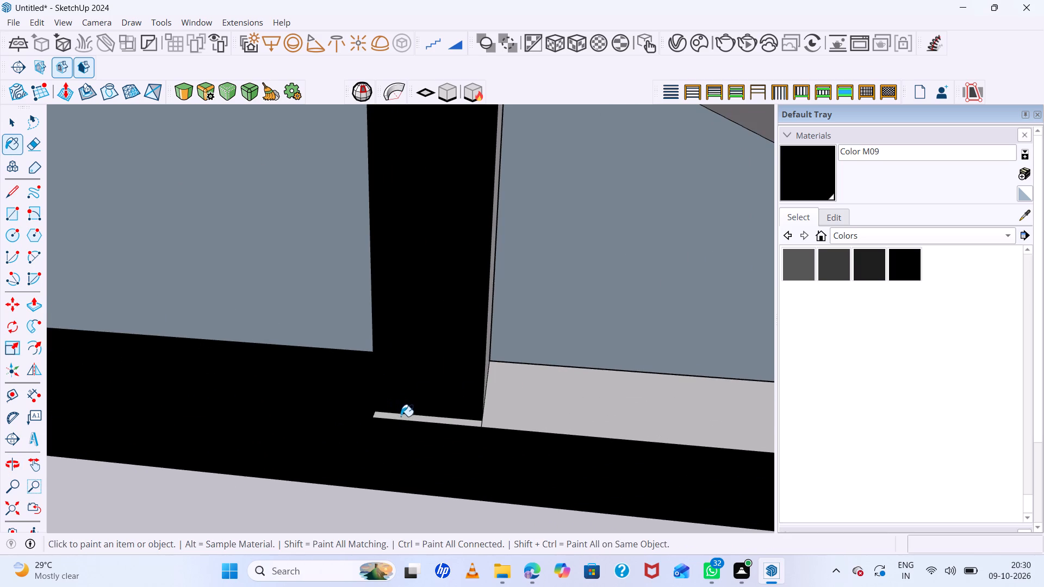
{"action": "left_click", "coordinate": [401, 416]}
{"action": "scroll", "coordinate": [400, 418], "scroll_direction": "up", "scroll_amount": 5}
{"action": "left_click", "coordinate": [627, 403]}
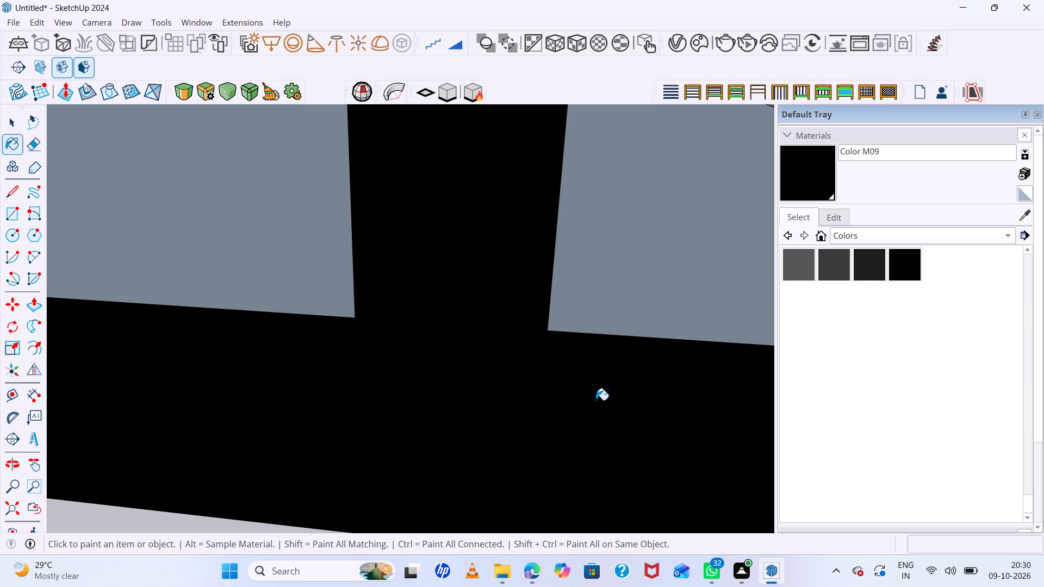
{"action": "scroll", "coordinate": [538, 411], "scroll_direction": "down", "scroll_amount": 19}
{"action": "scroll", "coordinate": [304, 365], "scroll_direction": "up", "scroll_amount": 4}
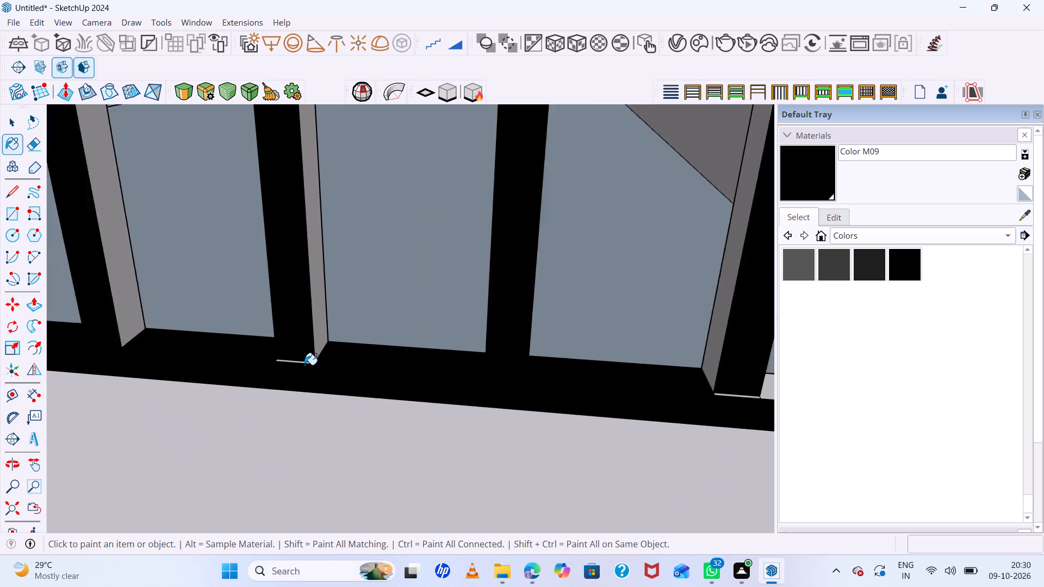
{"action": "scroll", "coordinate": [304, 365], "scroll_direction": "up", "scroll_amount": 9}
{"action": "left_click", "coordinate": [307, 360]}
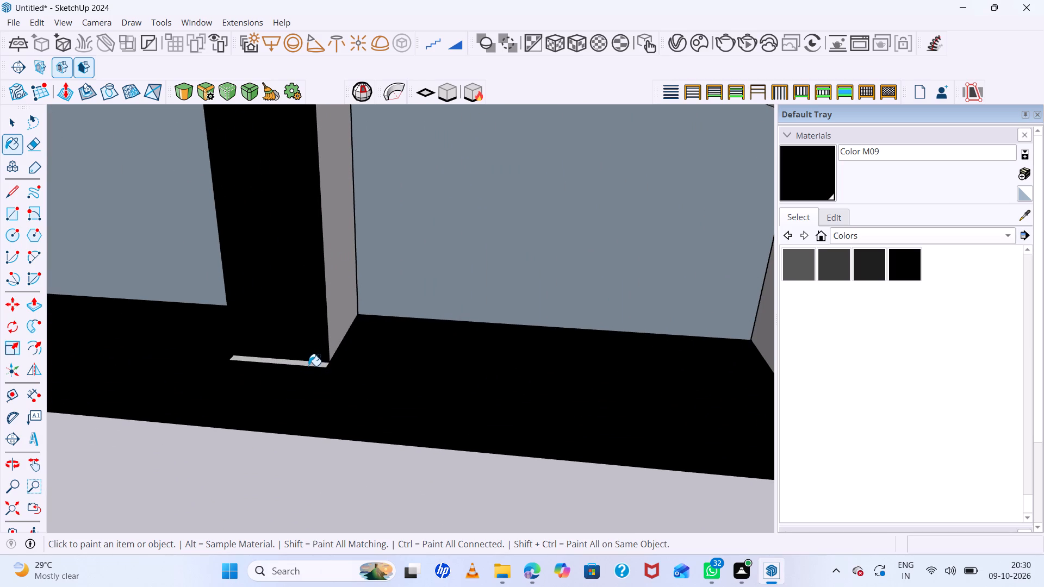
{"action": "left_click", "coordinate": [308, 365]}
{"action": "scroll", "coordinate": [349, 355], "scroll_direction": "down", "scroll_amount": 14}
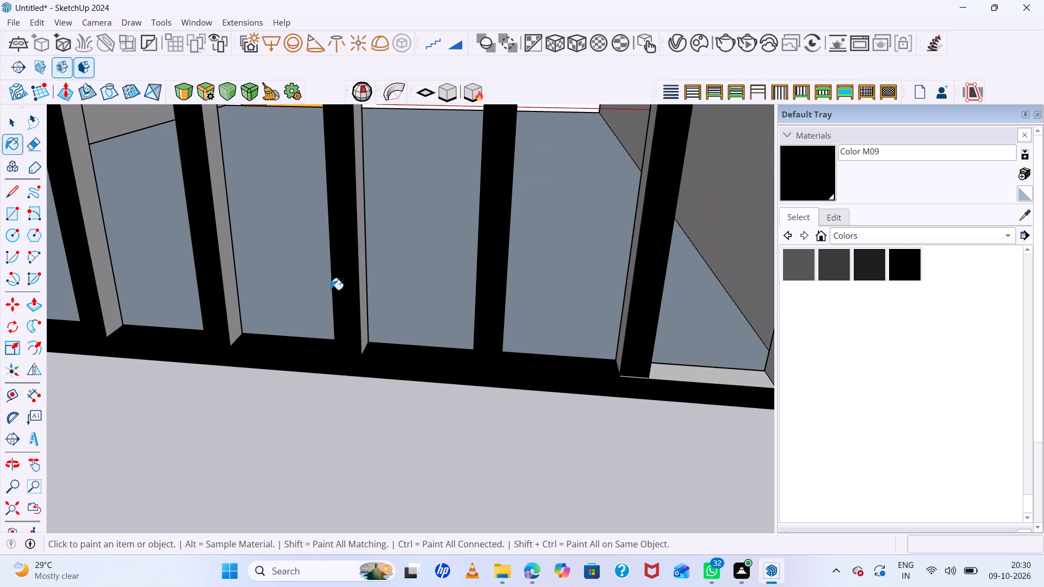
Paint the exposed side faces of the gate's middle bars and those toward the side wall with Color M09.
{"action": "middle_click_drag", "start_coordinate": [339, 270], "coordinate": [221, 256]}
{"action": "scroll", "coordinate": [227, 252], "scroll_direction": "down", "scroll_amount": 1}
{"action": "scroll", "coordinate": [340, 251], "scroll_direction": "up", "scroll_amount": 6}
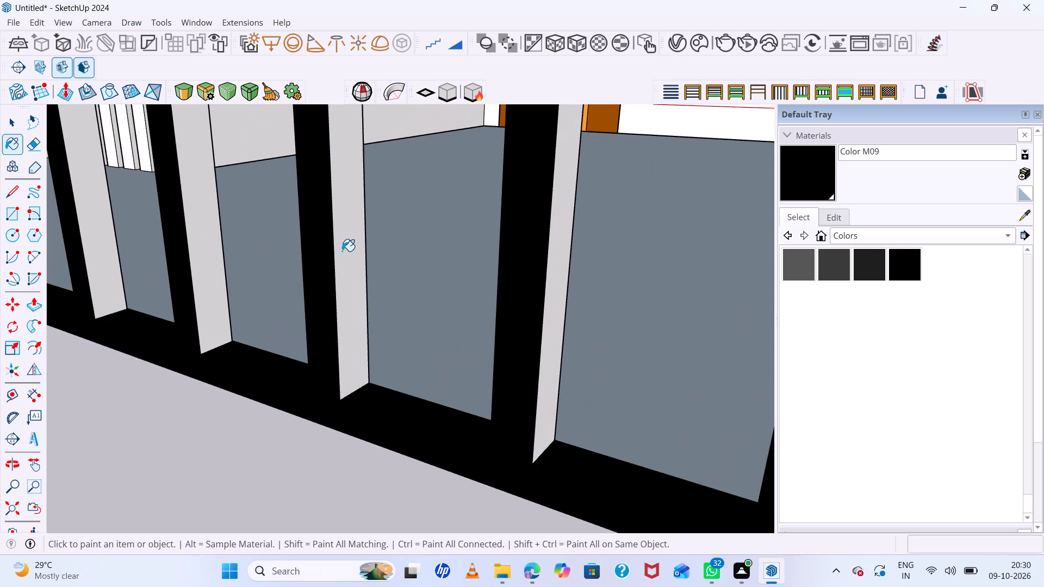
{"action": "left_click", "coordinate": [342, 251]}
{"action": "left_click", "coordinate": [183, 213]}
{"action": "left_click", "coordinate": [212, 218]}
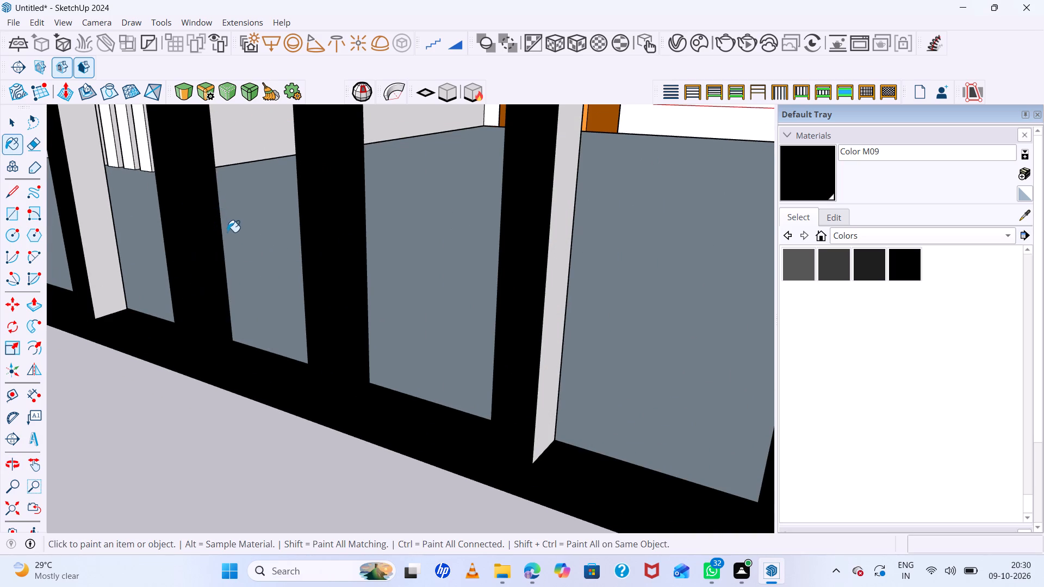
{"action": "scroll", "coordinate": [228, 233], "scroll_direction": "down", "scroll_amount": 7}
{"action": "scroll", "coordinate": [140, 215], "scroll_direction": "up", "scroll_amount": 5}
{"action": "left_click", "coordinate": [201, 198]}
{"action": "left_click", "coordinate": [115, 193]}
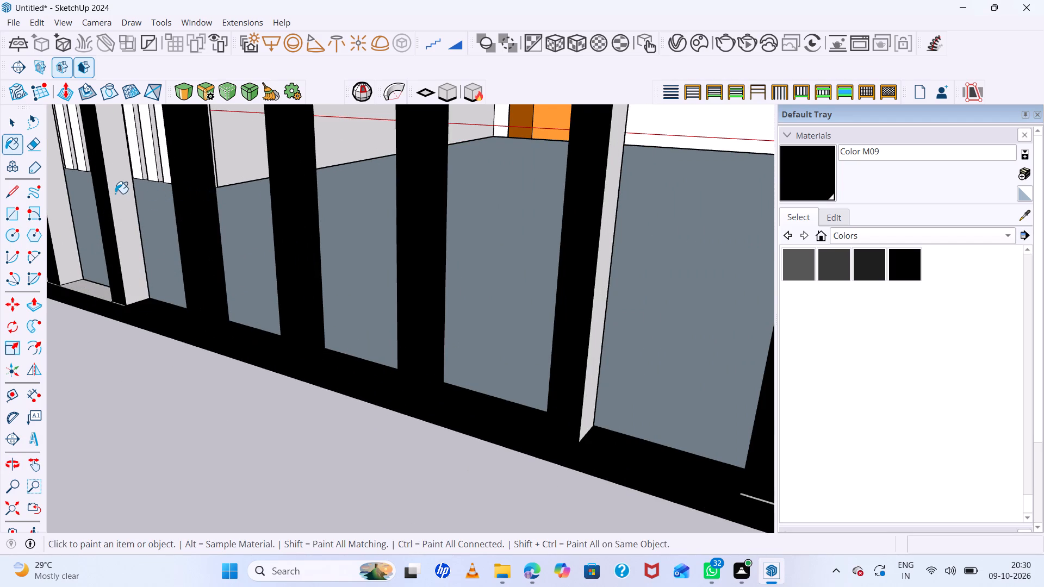
{"action": "scroll", "coordinate": [209, 253], "scroll_direction": "down", "scroll_amount": 7}
{"action": "scroll", "coordinate": [326, 286], "scroll_direction": "up", "scroll_amount": 5}
{"action": "left_click", "coordinate": [439, 274]}
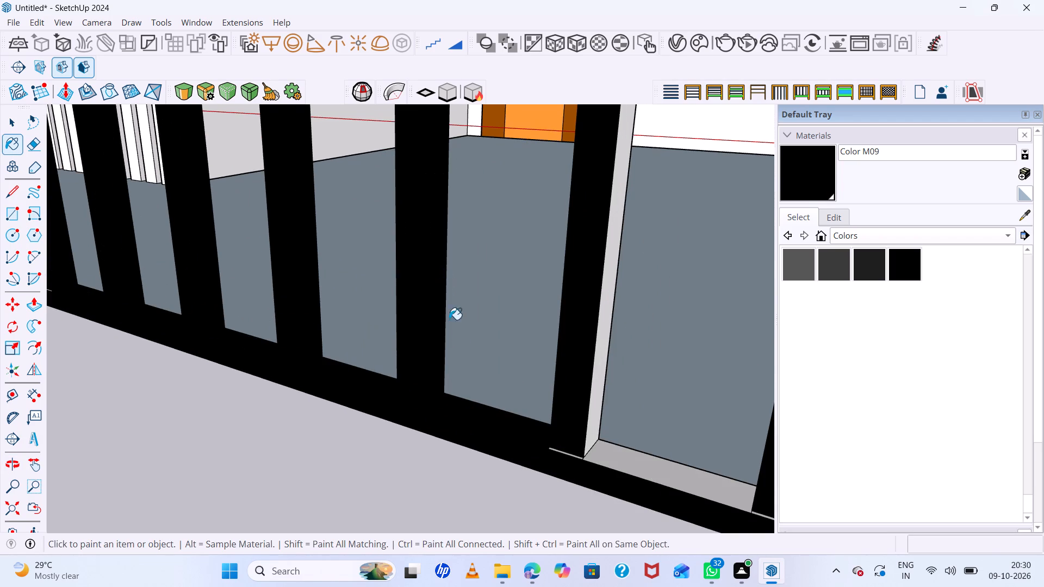
{"action": "left_click", "coordinate": [598, 413]}
Paint the bottom rail's top sections and thin strips near the side wall, plus the last bar's side face, with Color M09.
{"action": "scroll", "coordinate": [599, 458], "scroll_direction": "up", "scroll_amount": 12}
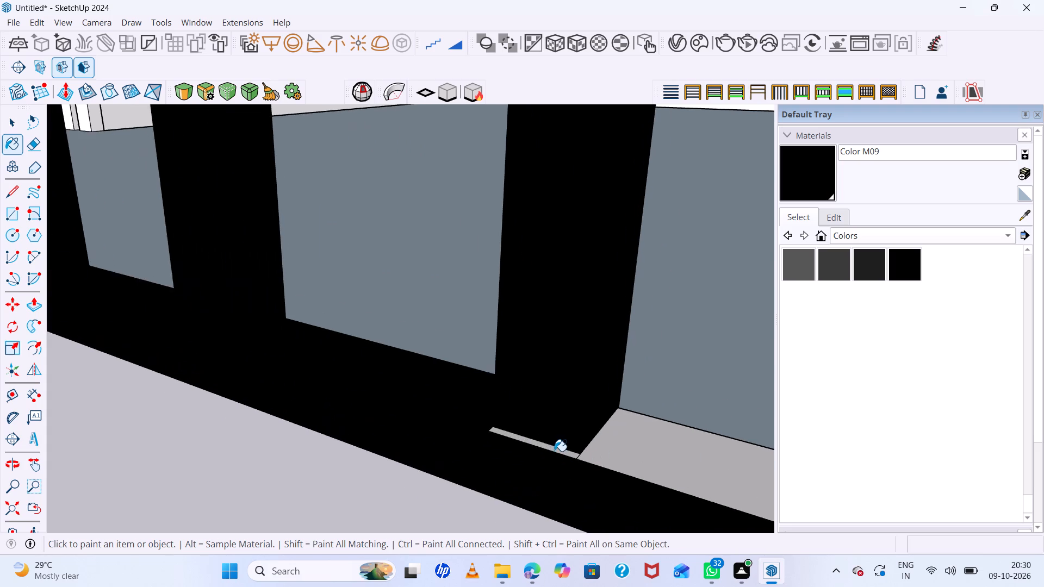
{"action": "scroll", "coordinate": [554, 451], "scroll_direction": "up", "scroll_amount": 3}
{"action": "left_click", "coordinate": [553, 450]}
{"action": "left_click", "coordinate": [611, 466]}
{"action": "scroll", "coordinate": [655, 467], "scroll_direction": "down", "scroll_amount": 13}
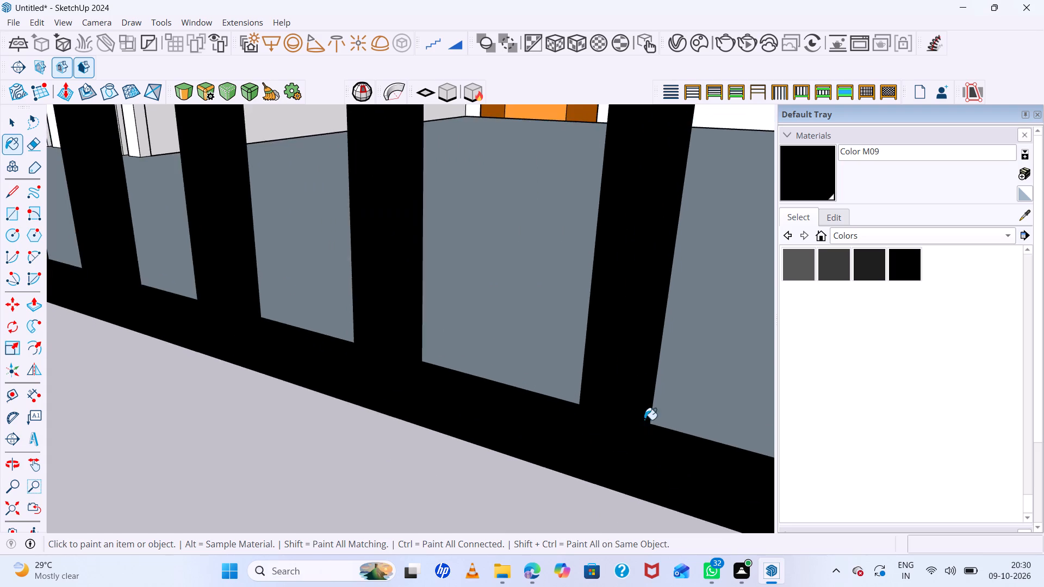
{"action": "scroll", "coordinate": [644, 420], "scroll_direction": "down", "scroll_amount": 14}
{"action": "scroll", "coordinate": [658, 401], "scroll_direction": "up", "scroll_amount": 20}
{"action": "scroll", "coordinate": [658, 401], "scroll_direction": "up", "scroll_amount": 2}
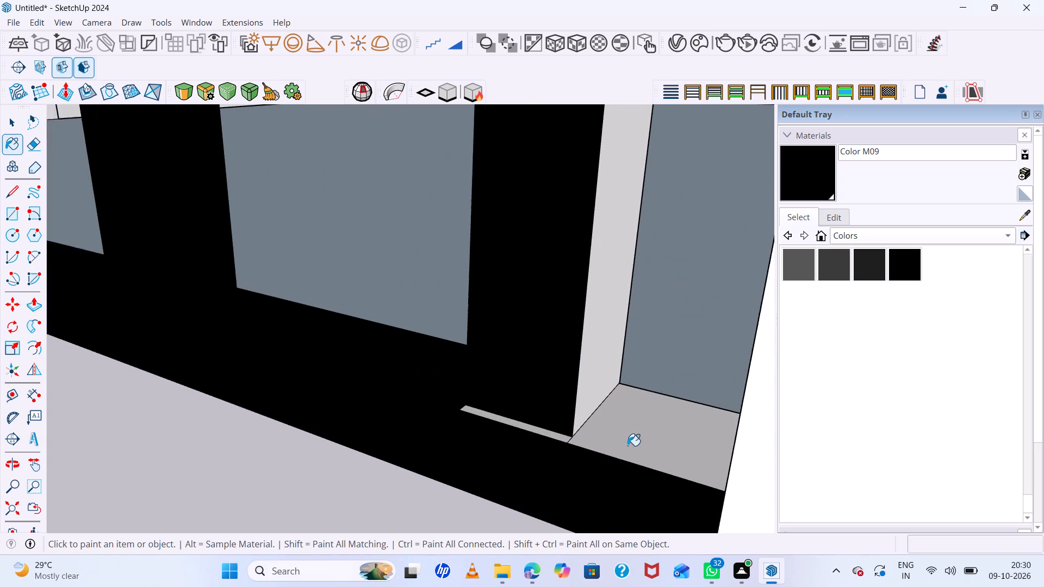
{"action": "scroll", "coordinate": [627, 446], "scroll_direction": "up", "scroll_amount": 2}
{"action": "left_click", "coordinate": [628, 445]}
{"action": "scroll", "coordinate": [570, 440], "scroll_direction": "up", "scroll_amount": 6}
{"action": "left_click", "coordinate": [531, 431]}
{"action": "left_click", "coordinate": [583, 391]}
Paint the side faces of the remaining gate bars toward the patterned boundary wall with Color M09.
{"action": "scroll", "coordinate": [575, 391], "scroll_direction": "down", "scroll_amount": 14}
{"action": "scroll", "coordinate": [574, 361], "scroll_direction": "down", "scroll_amount": 20}
{"action": "scroll", "coordinate": [558, 338], "scroll_direction": "down", "scroll_amount": 7}
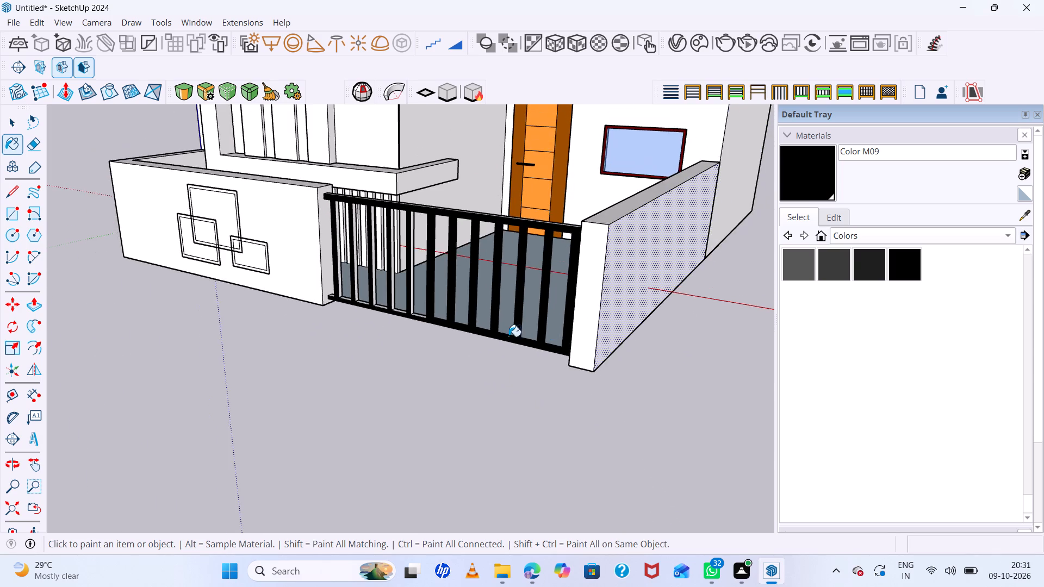
{"action": "scroll", "coordinate": [369, 258], "scroll_direction": "up", "scroll_amount": 11}
{"action": "scroll", "coordinate": [460, 253], "scroll_direction": "up", "scroll_amount": 2}
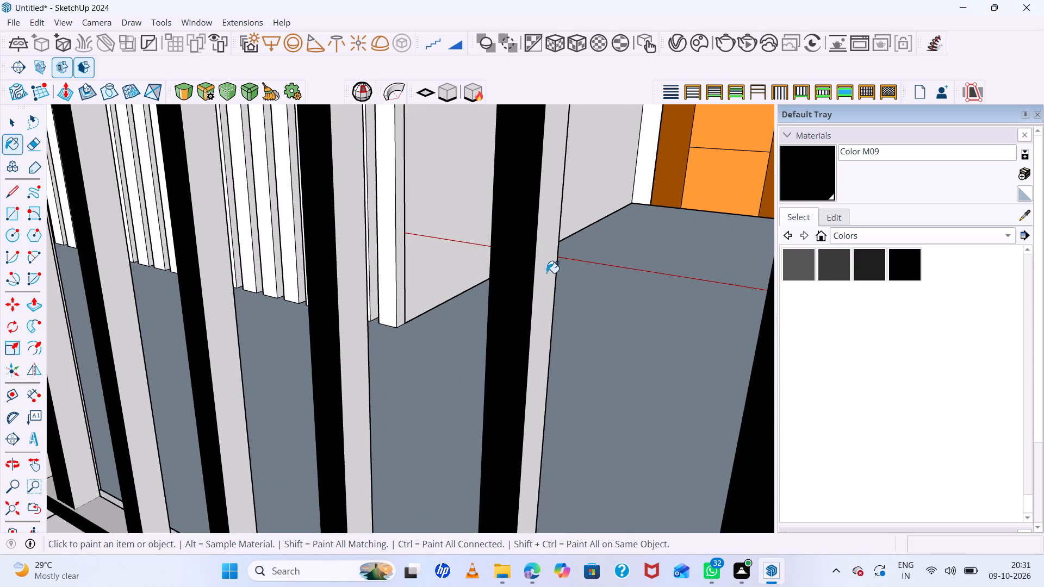
{"action": "left_click", "coordinate": [548, 272]}
{"action": "left_click", "coordinate": [362, 260]}
{"action": "left_click", "coordinate": [210, 276]}
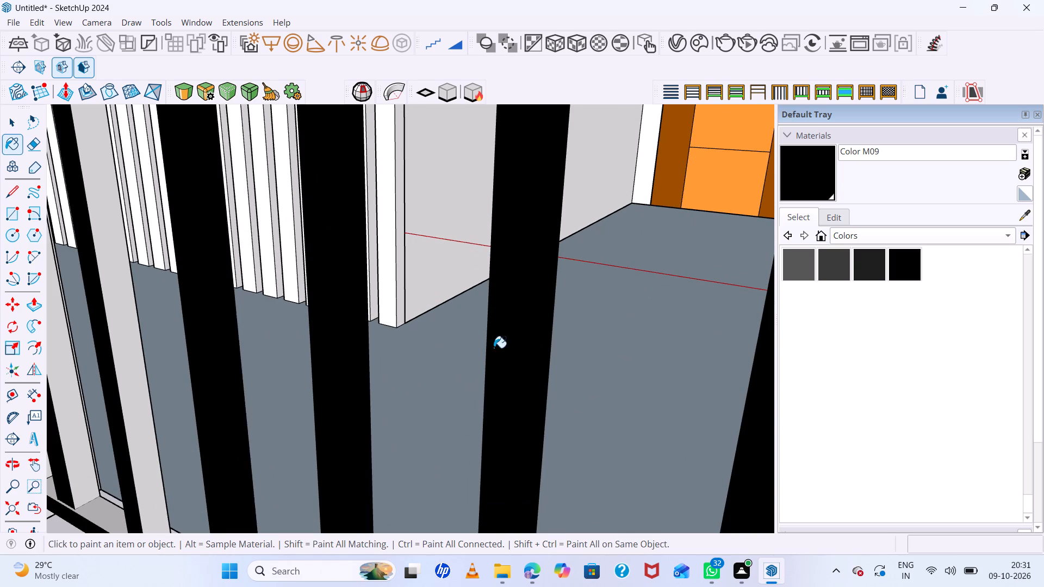
{"action": "scroll", "coordinate": [527, 360], "scroll_direction": "down", "scroll_amount": 7}
{"action": "scroll", "coordinate": [340, 316], "scroll_direction": "up", "scroll_amount": 5}
{"action": "left_click", "coordinate": [227, 308]}
{"action": "left_click", "coordinate": [140, 305]}
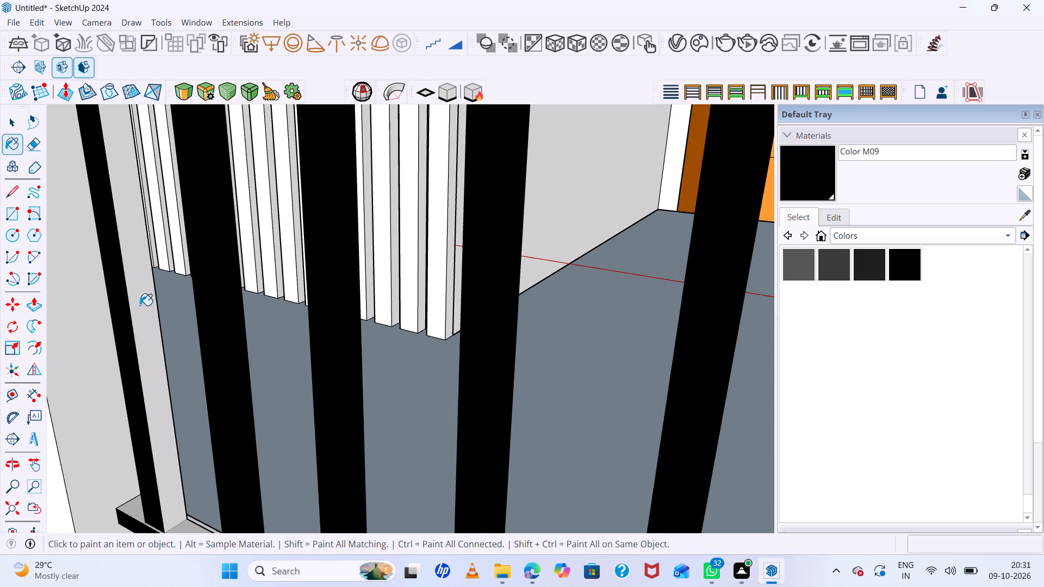
Paint the bottom rail's top sections and a thin strip near the patterned boundary wall with Color M09.
{"action": "scroll", "coordinate": [206, 306], "scroll_direction": "down", "scroll_amount": 7}
{"action": "scroll", "coordinate": [278, 483], "scroll_direction": "up", "scroll_amount": 5}
{"action": "left_click", "coordinate": [248, 458]}
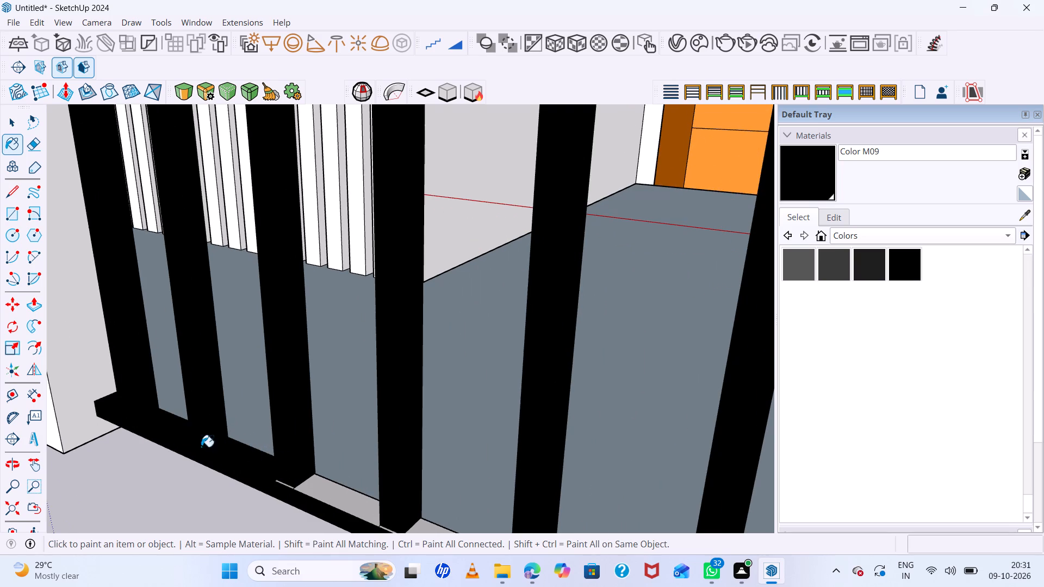
{"action": "left_click", "coordinate": [341, 504]}
{"action": "scroll", "coordinate": [240, 448], "scroll_direction": "down", "scroll_amount": 1}
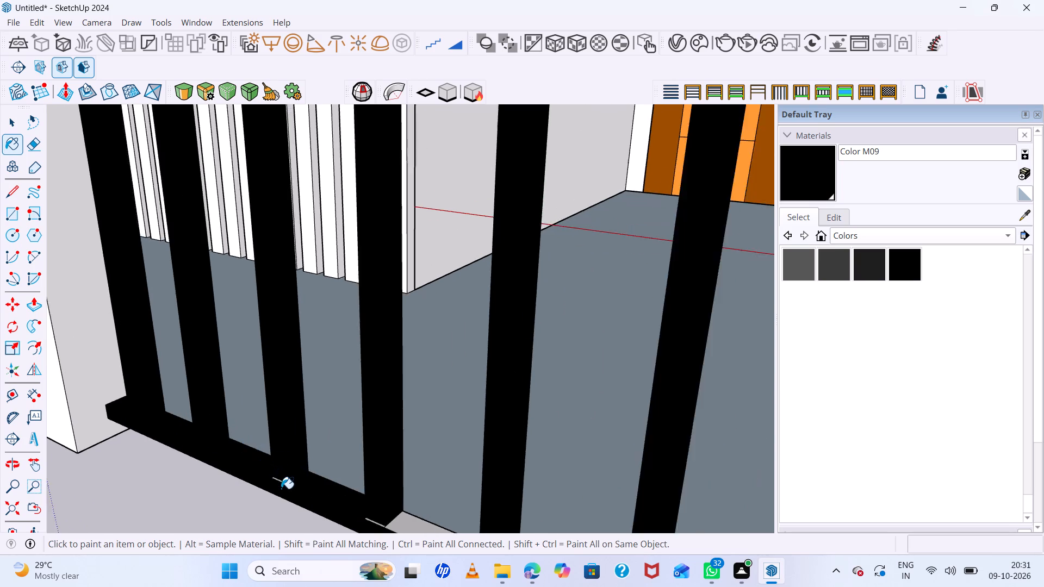
{"action": "scroll", "coordinate": [282, 490], "scroll_direction": "up", "scroll_amount": 15}
{"action": "left_click", "coordinate": [279, 476]}
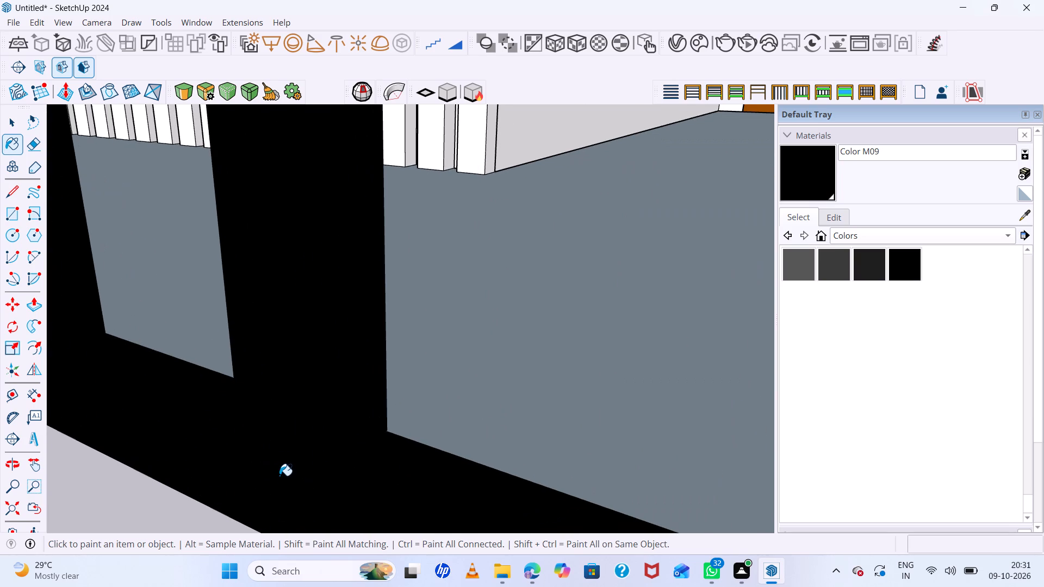
{"action": "scroll", "coordinate": [279, 450], "scroll_direction": "down", "scroll_amount": 20}
{"action": "scroll", "coordinate": [341, 414], "scroll_direction": "up", "scroll_amount": 11}
{"action": "left_click", "coordinate": [405, 449]}
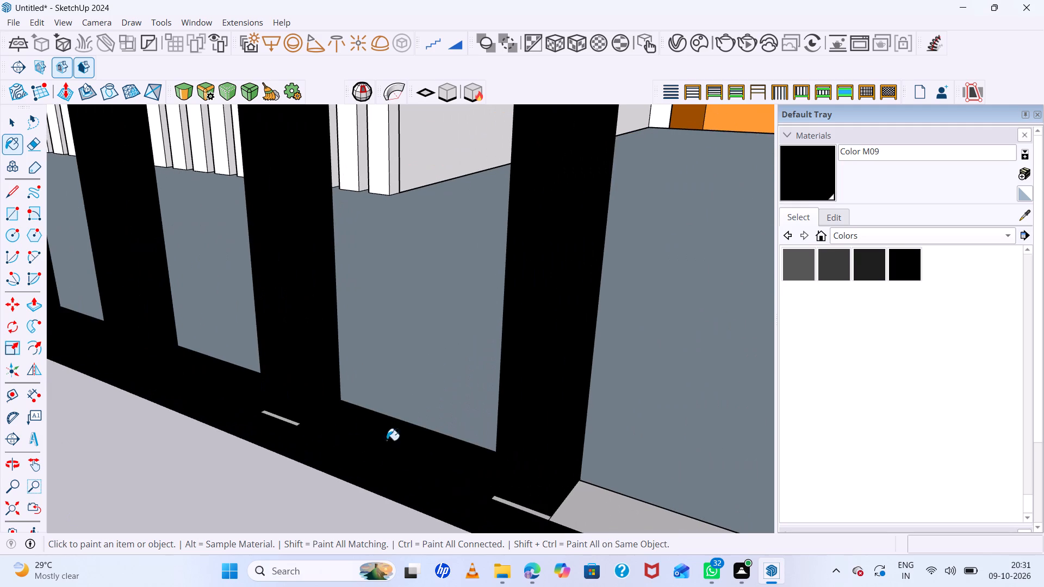
Paint the remaining top section and thin strips in front of the bars along the bottom rail with Color M09.
{"action": "scroll", "coordinate": [299, 430], "scroll_direction": "up", "scroll_amount": 12}
{"action": "left_click", "coordinate": [286, 417]}
{"action": "scroll", "coordinate": [198, 398], "scroll_direction": "down", "scroll_amount": 14}
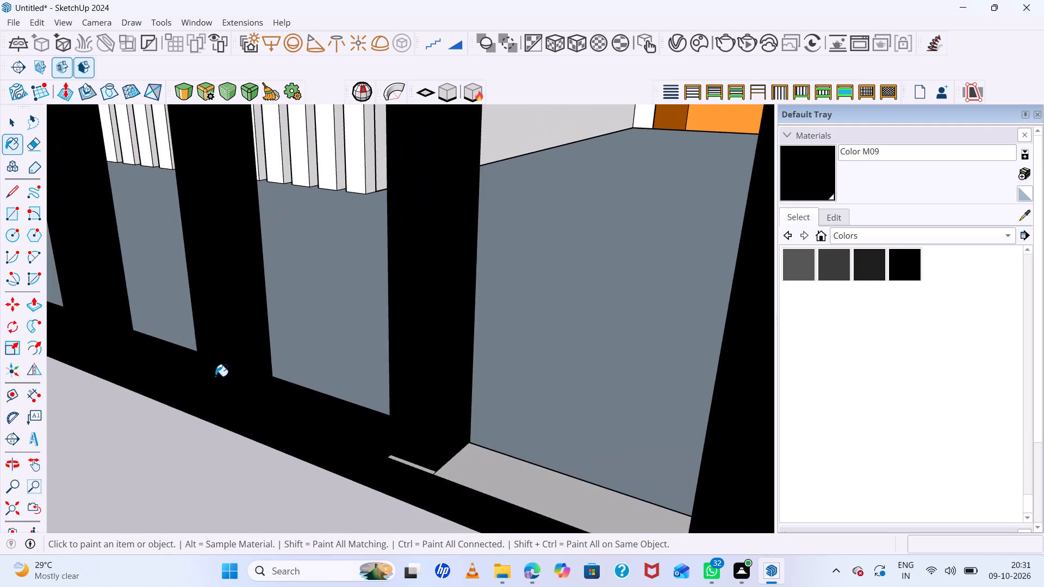
{"action": "scroll", "coordinate": [215, 376], "scroll_direction": "down", "scroll_amount": 7}
{"action": "scroll", "coordinate": [372, 429], "scroll_direction": "up", "scroll_amount": 5}
{"action": "left_click", "coordinate": [399, 439]}
{"action": "scroll", "coordinate": [501, 497], "scroll_direction": "up", "scroll_amount": 11}
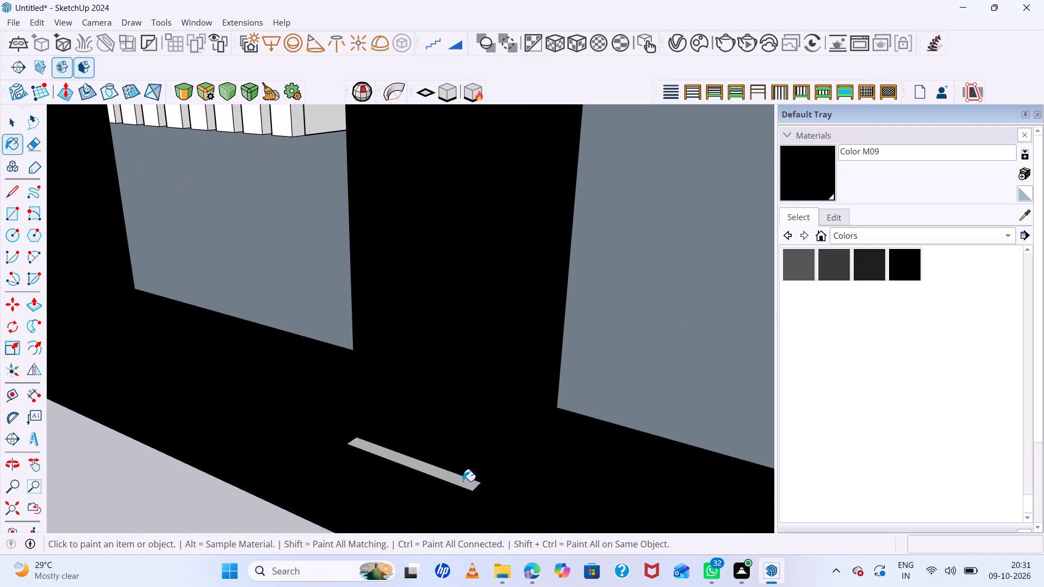
{"action": "left_click", "coordinate": [455, 477]}
{"action": "scroll", "coordinate": [545, 493], "scroll_direction": "down", "scroll_amount": 6}
{"action": "scroll", "coordinate": [201, 392], "scroll_direction": "up", "scroll_amount": 5}
{"action": "left_click", "coordinate": [152, 356]}
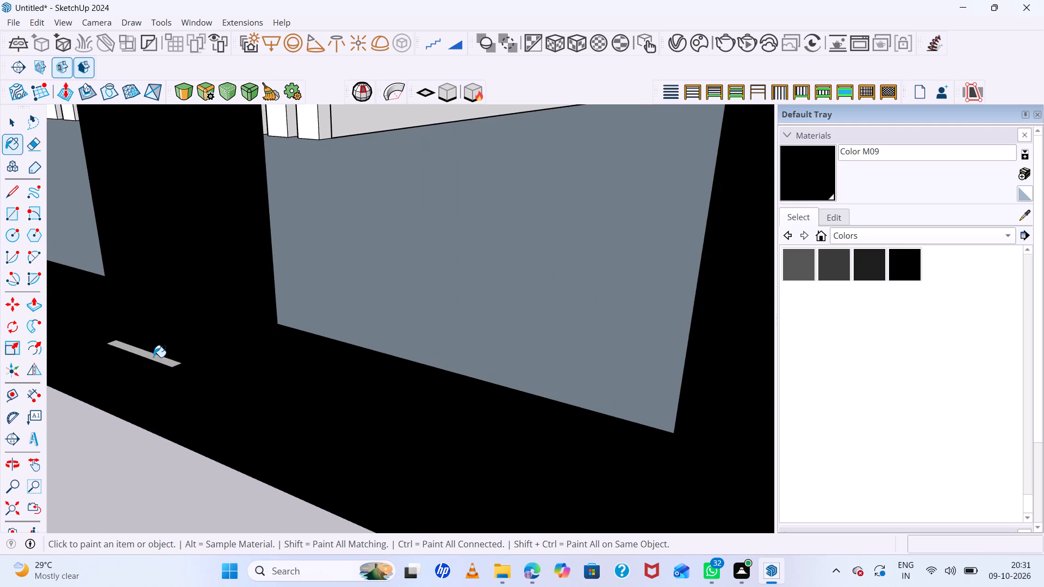
{"action": "scroll", "coordinate": [267, 401], "scroll_direction": "down", "scroll_amount": 20}
{"action": "scroll", "coordinate": [267, 401], "scroll_direction": "down", "scroll_amount": 15}
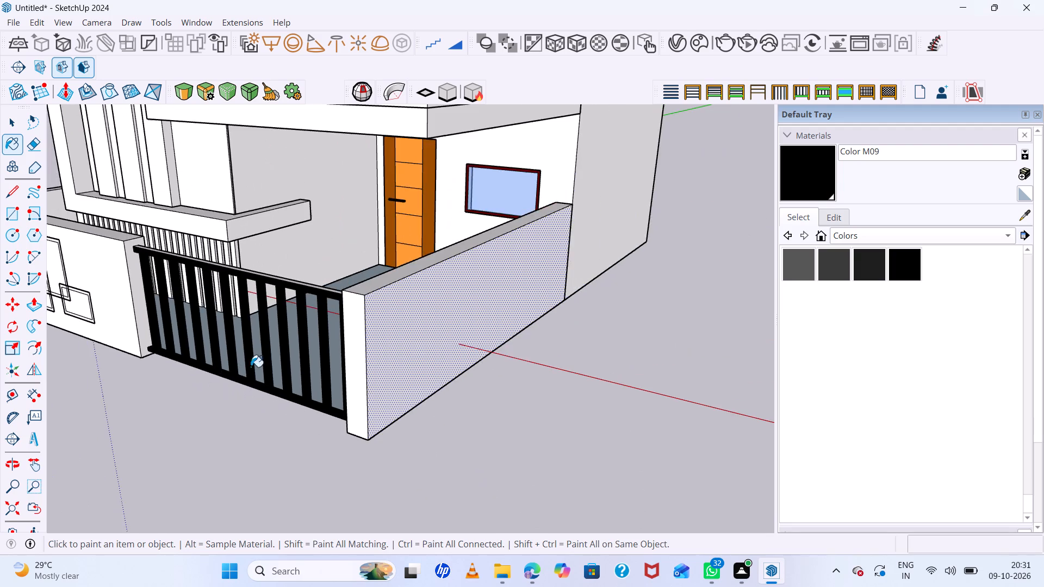
{"action": "scroll", "coordinate": [320, 312], "scroll_direction": "up", "scroll_amount": 5}
{"action": "left_click", "coordinate": [349, 278]}
Paint the balcony railing's front bars and its middle post with Color M09.
{"action": "scroll", "coordinate": [258, 354], "scroll_direction": "down", "scroll_amount": 14}
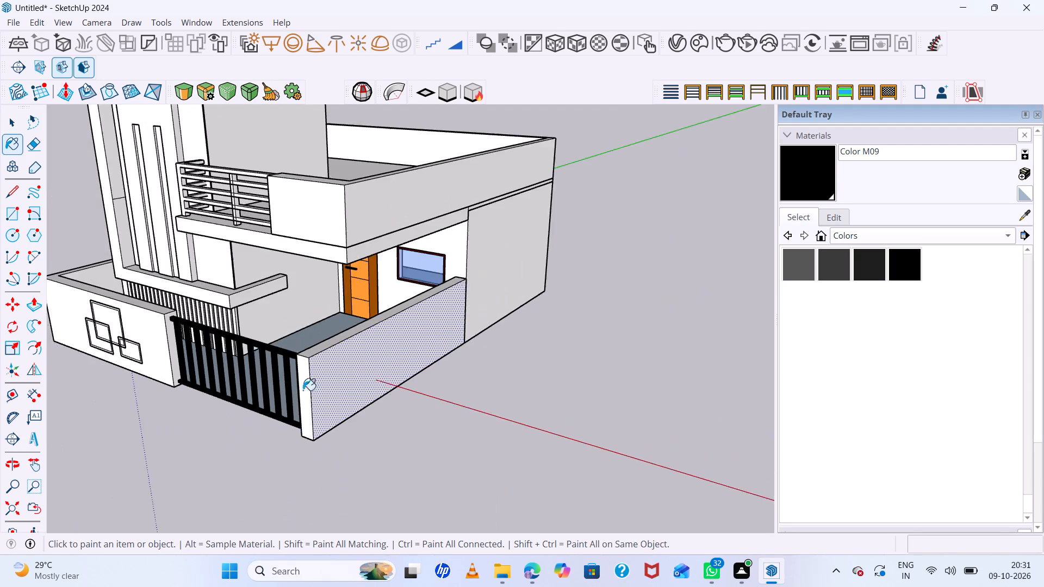
{"action": "middle_click_drag", "start_coordinate": [310, 404], "coordinate": [515, 375]}
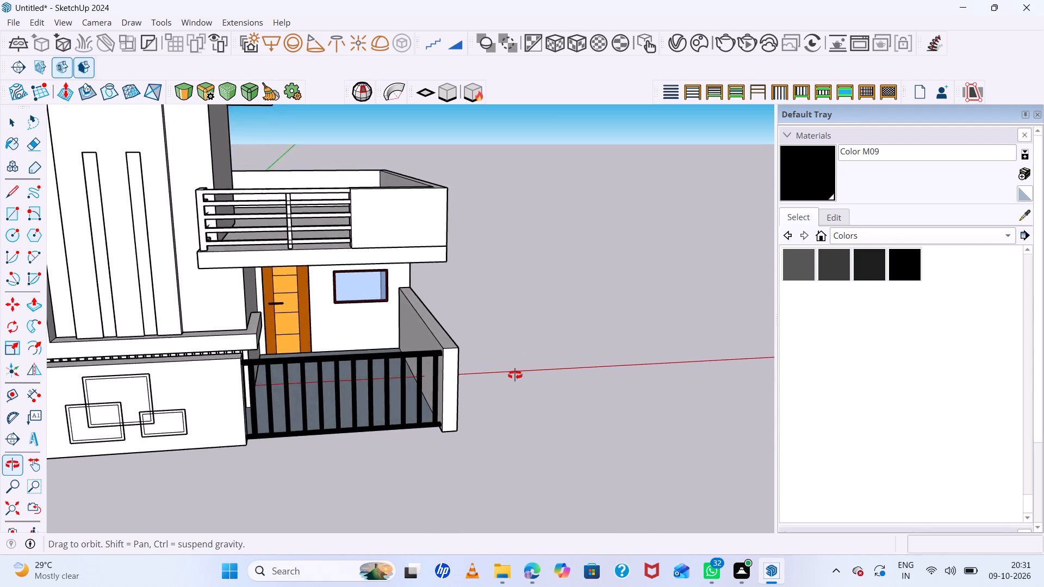
{"action": "middle_click_drag", "start_coordinate": [515, 375], "coordinate": [492, 289]}
{"action": "scroll", "coordinate": [523, 307], "scroll_direction": "down", "scroll_amount": 8}
{"action": "scroll", "coordinate": [363, 208], "scroll_direction": "up", "scroll_amount": 7}
{"action": "scroll", "coordinate": [428, 270], "scroll_direction": "up", "scroll_amount": 5}
{"action": "scroll", "coordinate": [480, 264], "scroll_direction": "up", "scroll_amount": 4}
{"action": "double_click", "coordinate": [480, 267]}
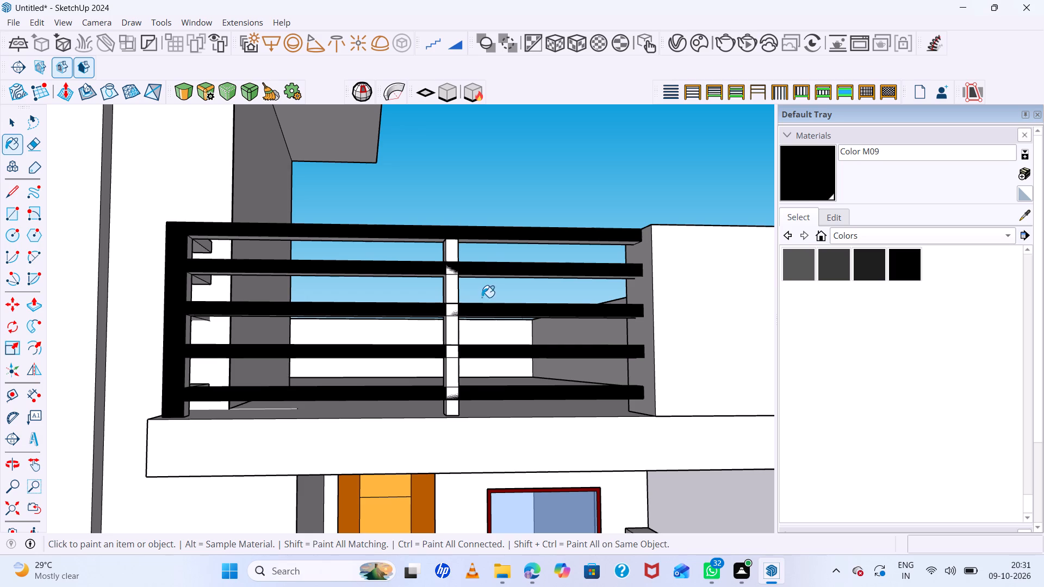
{"action": "left_click", "coordinate": [449, 329]}
Continue painting the balcony railing with Color M09, covering the upper face of its top rail.
{"action": "middle_click_drag", "start_coordinate": [341, 282], "coordinate": [461, 303]}
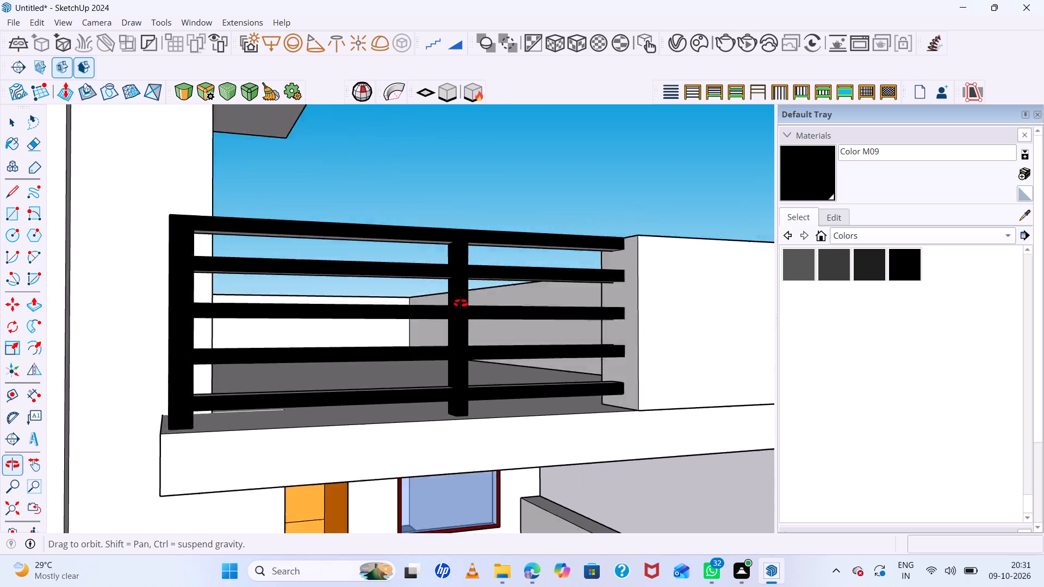
{"action": "middle_click_drag", "start_coordinate": [461, 303], "coordinate": [587, 335]}
{"action": "double_click", "coordinate": [269, 265]}
{"action": "middle_click_drag", "start_coordinate": [309, 289], "coordinate": [64, 586]}
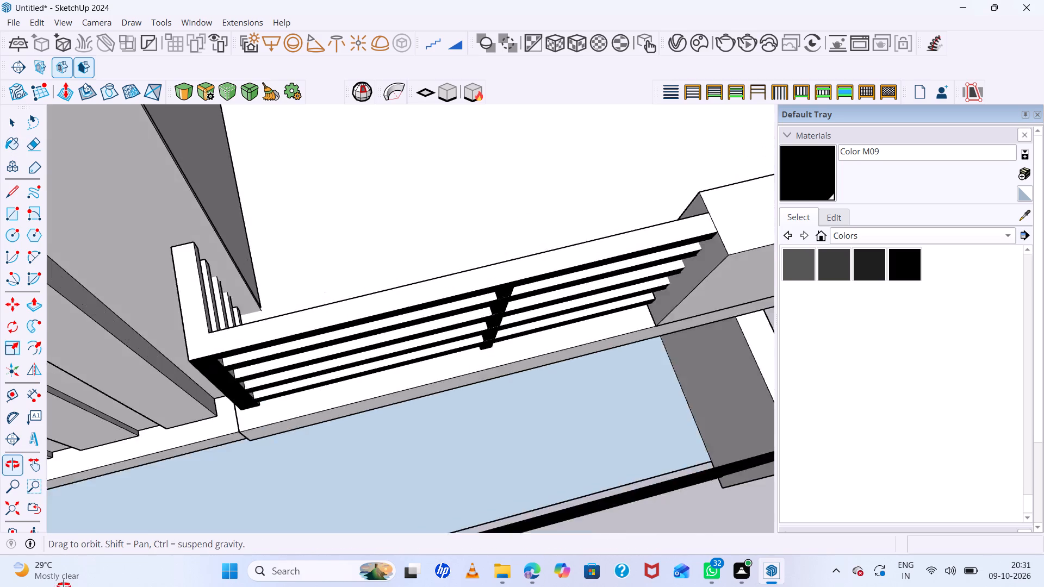
{"action": "middle_click_drag", "start_coordinate": [64, 586], "coordinate": [53, 584]}
{"action": "scroll", "coordinate": [231, 248], "scroll_direction": "up", "scroll_amount": 5}
{"action": "double_click", "coordinate": [182, 301]}
{"action": "scroll", "coordinate": [220, 270], "scroll_direction": "up", "scroll_amount": 5}
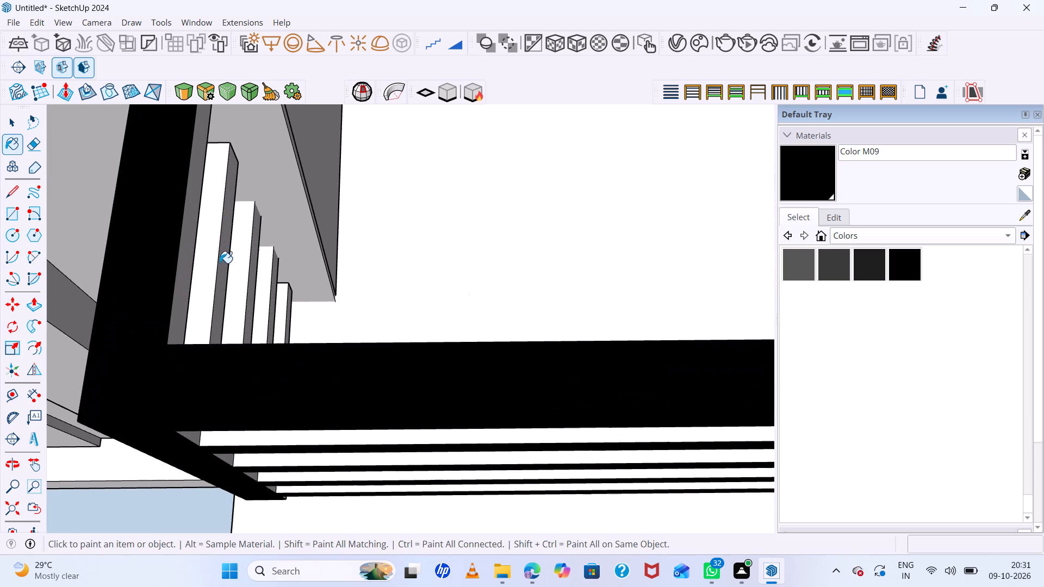
Paint the inner faces and small corner faces of the first bars at the balcony railing's corner with Color M09.
{"action": "left_click", "coordinate": [220, 263]}
{"action": "double_click", "coordinate": [187, 239]}
{"action": "middle_click_drag", "start_coordinate": [261, 272], "coordinate": [139, 365]}
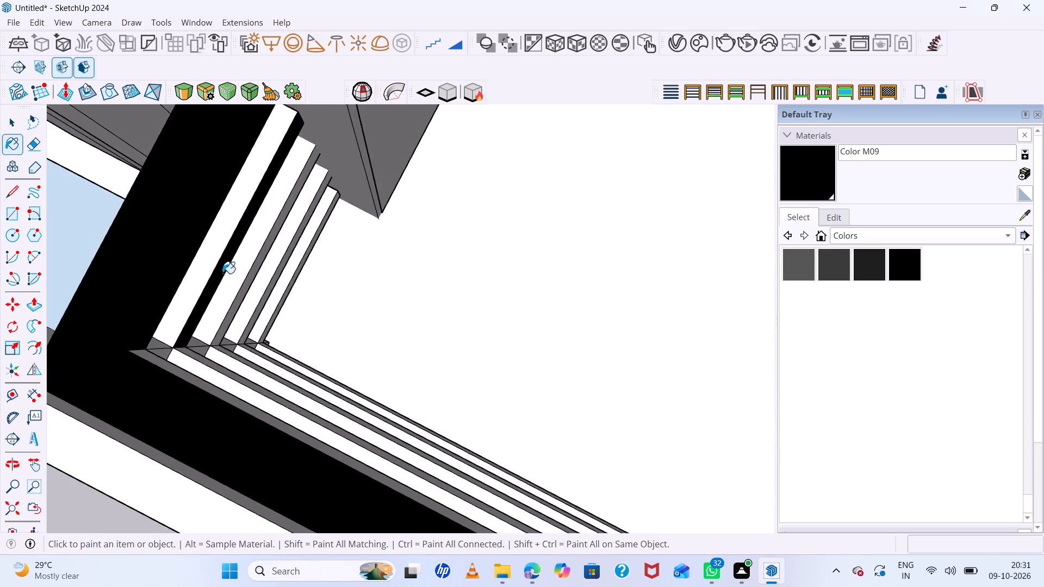
{"action": "scroll", "coordinate": [222, 272], "scroll_direction": "up", "scroll_amount": 5}
{"action": "left_click", "coordinate": [203, 235]}
{"action": "left_click", "coordinate": [169, 448]}
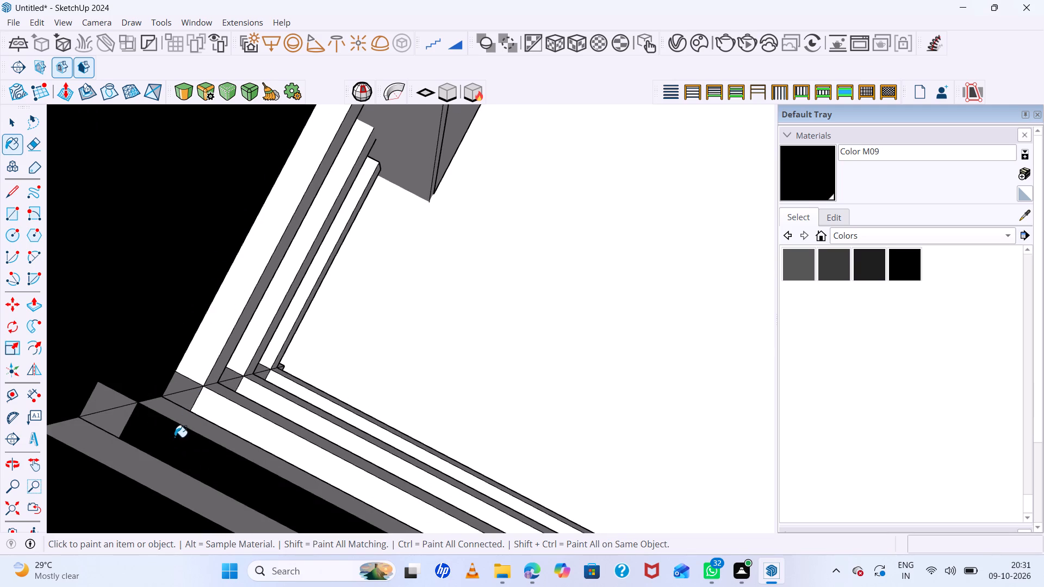
{"action": "left_click", "coordinate": [102, 408]}
{"action": "left_click", "coordinate": [120, 415]}
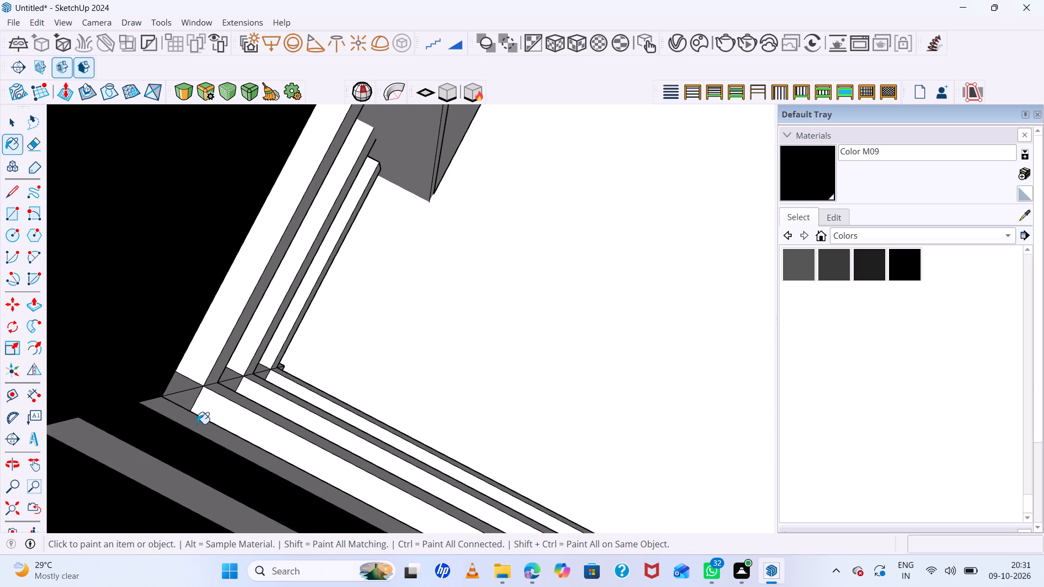
{"action": "double_click", "coordinate": [198, 413]}
{"action": "left_click", "coordinate": [193, 394]}
{"action": "double_click", "coordinate": [190, 365]}
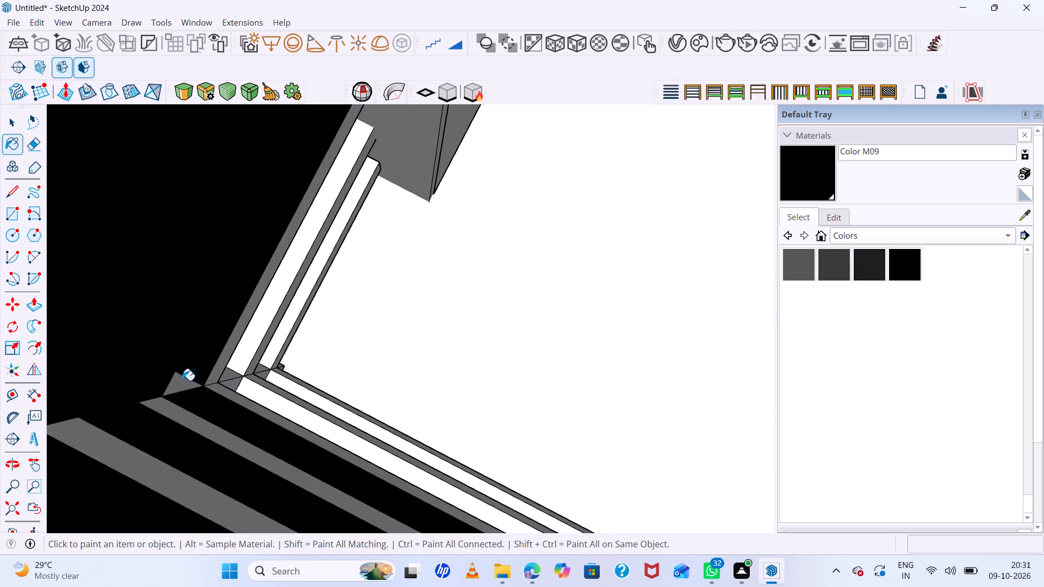
{"action": "left_click", "coordinate": [182, 382]}
Paint the remaining unpainted bar faces and small corner faces at the balcony railing's corner with Color M09.
{"action": "left_click", "coordinate": [264, 404]}
{"action": "double_click", "coordinate": [237, 366]}
{"action": "left_click", "coordinate": [232, 384]}
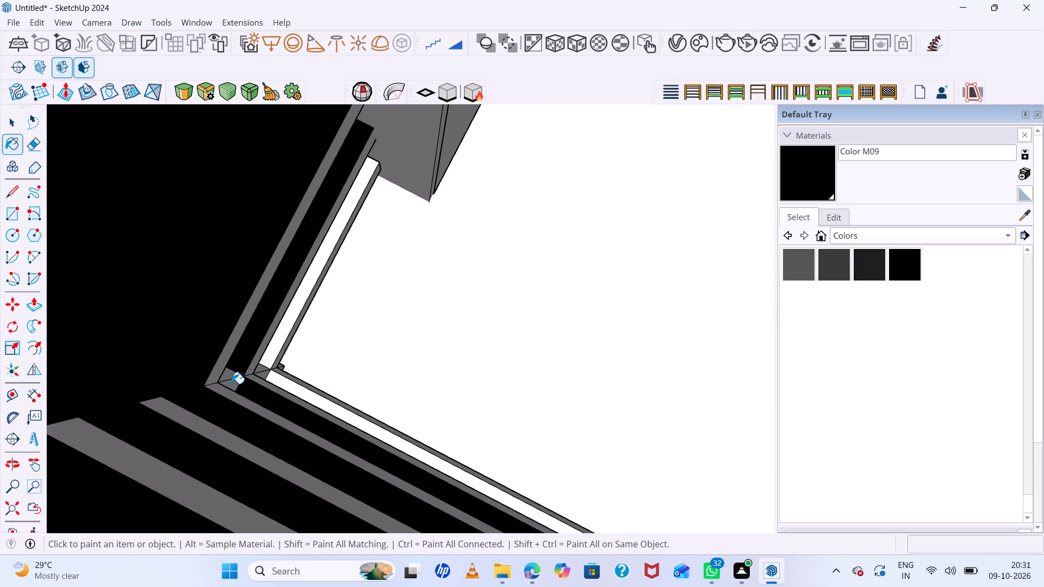
{"action": "left_click", "coordinate": [228, 377]}
{"action": "left_click", "coordinate": [263, 379]}
{"action": "left_click", "coordinate": [275, 354]}
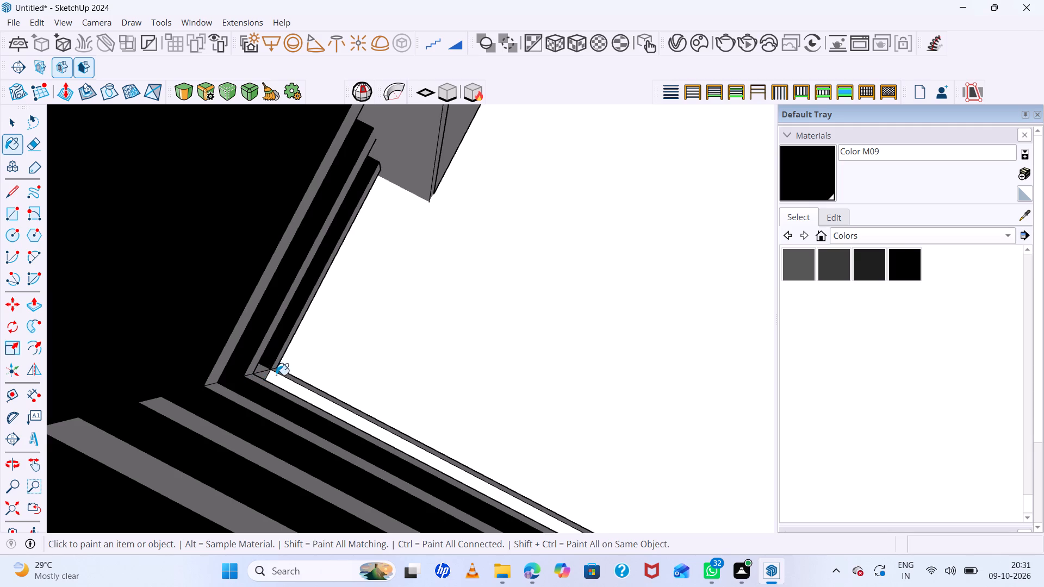
{"action": "left_click", "coordinate": [279, 387]}
{"action": "scroll", "coordinate": [277, 387], "scroll_direction": "up", "scroll_amount": 11}
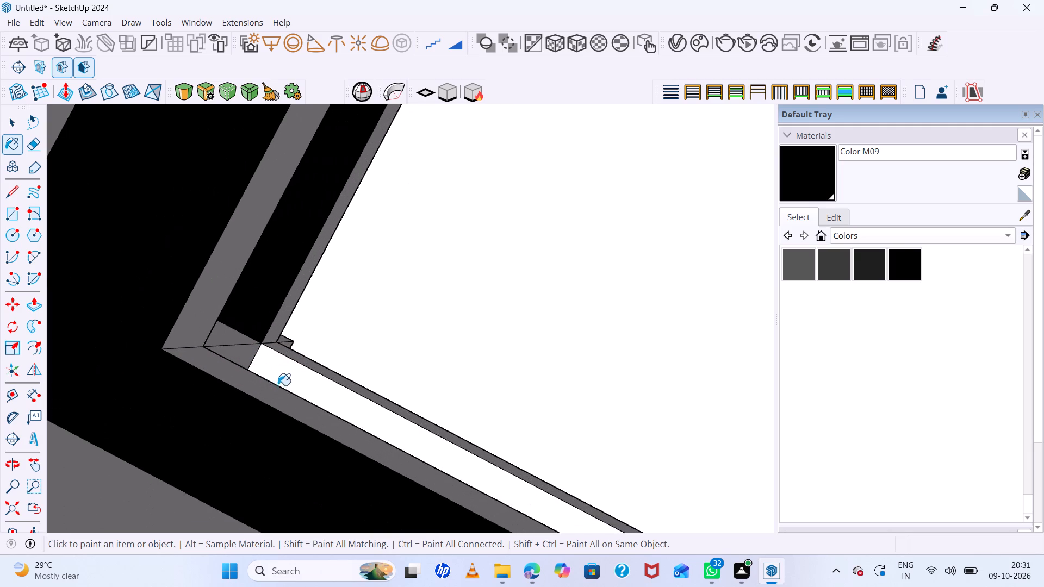
{"action": "left_click", "coordinate": [280, 382]}
{"action": "double_click", "coordinate": [244, 350]}
{"action": "scroll", "coordinate": [229, 335], "scroll_direction": "down", "scroll_amount": 2}
{"action": "double_click", "coordinate": [229, 335]}
{"action": "scroll", "coordinate": [237, 333], "scroll_direction": "down", "scroll_amount": 6}
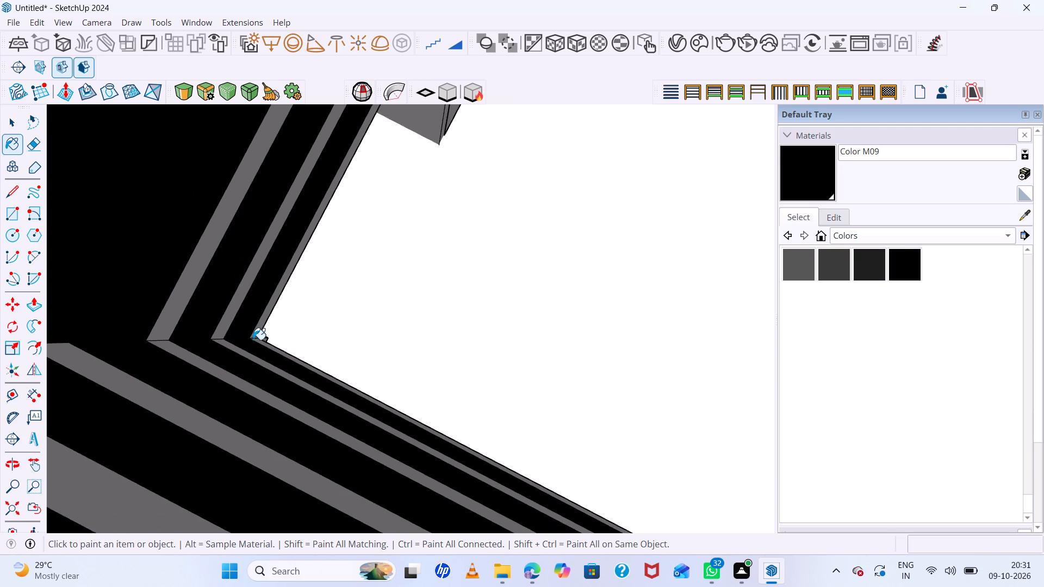
Examine the painted gate and balcony railing from the front, both sides and below for unpainted faces.
{"action": "scroll", "coordinate": [288, 355], "scroll_direction": "down", "scroll_amount": 8}
{"action": "scroll", "coordinate": [339, 374], "scroll_direction": "down", "scroll_amount": 6}
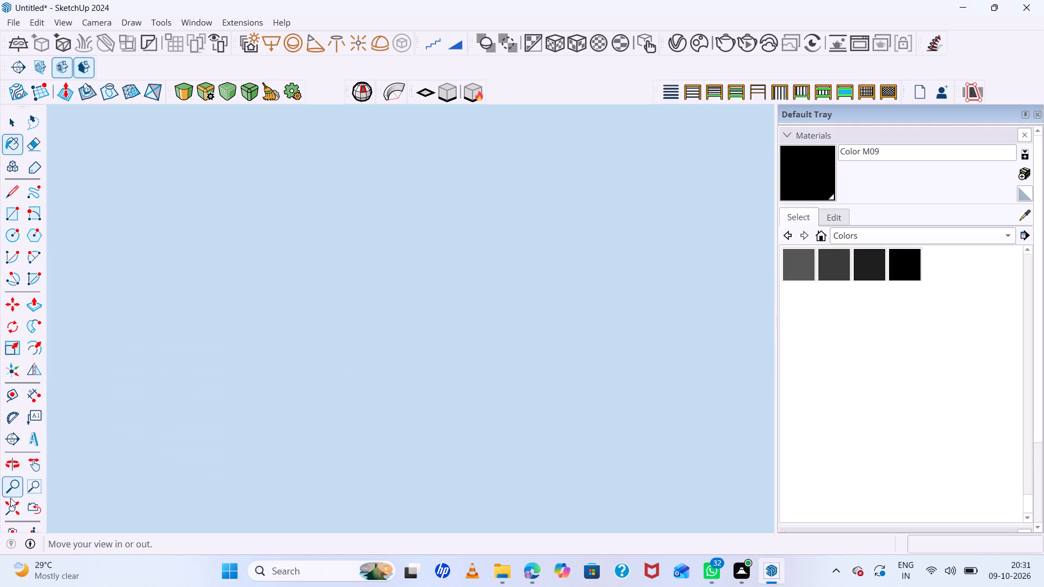
{"action": "left_click", "coordinate": [15, 508]}
{"action": "scroll", "coordinate": [463, 327], "scroll_direction": "down", "scroll_amount": 7}
{"action": "middle_click_drag", "start_coordinate": [476, 338], "coordinate": [510, 137]}
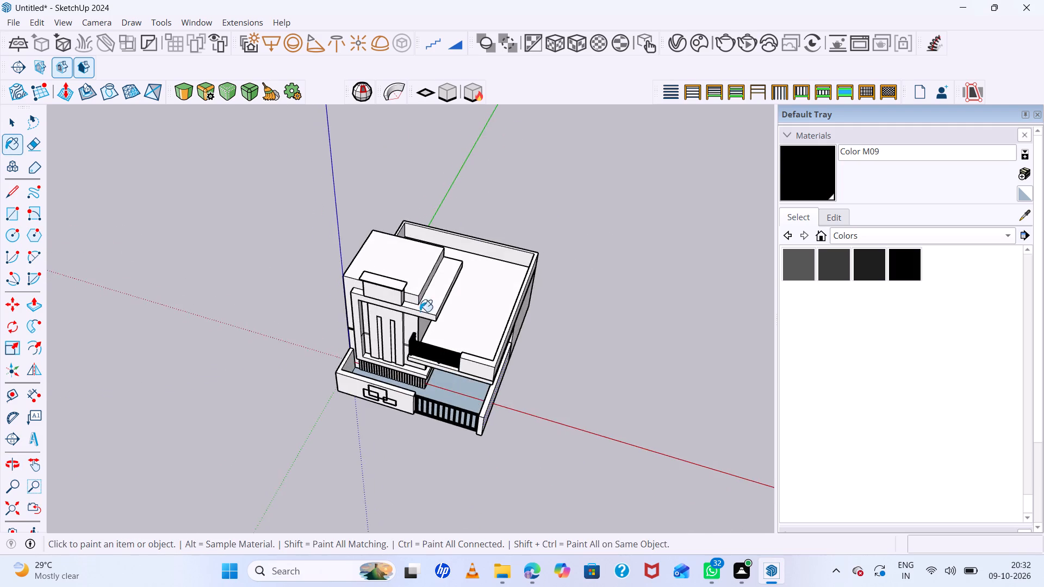
{"action": "scroll", "coordinate": [421, 318], "scroll_direction": "up", "scroll_amount": 6}
{"action": "key", "text": "space"}
{"action": "left_click", "coordinate": [599, 341]}
{"action": "scroll", "coordinate": [496, 377], "scroll_direction": "up", "scroll_amount": 6}
{"action": "middle_click_drag", "start_coordinate": [502, 336], "coordinate": [550, 205]}
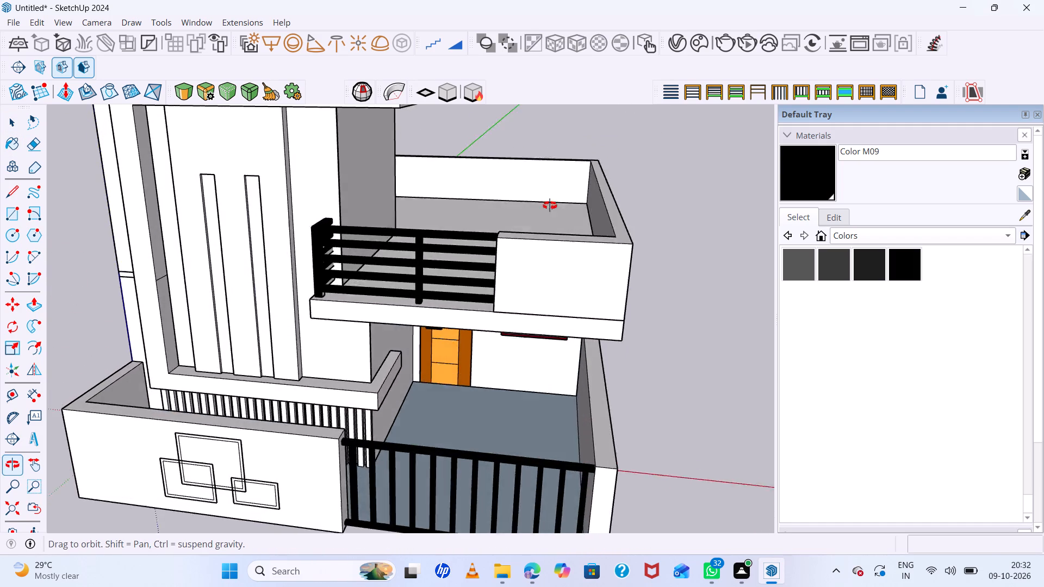
{"action": "middle_click_drag", "start_coordinate": [550, 205], "coordinate": [574, 176]}
{"action": "middle_click", "coordinate": [574, 176]}
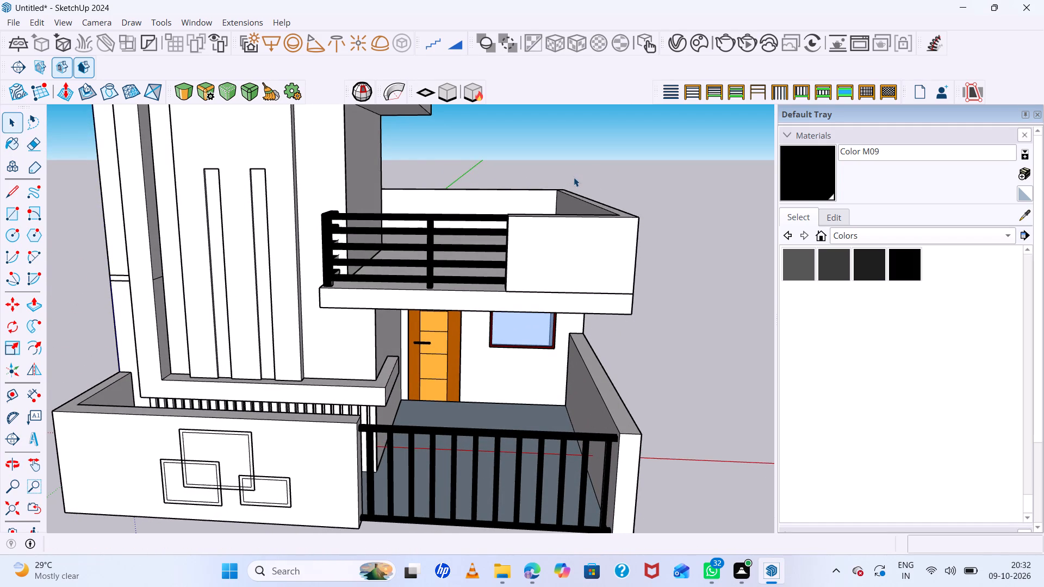
{"action": "scroll", "coordinate": [569, 180], "scroll_direction": "down", "scroll_amount": 7}
{"action": "scroll", "coordinate": [480, 261], "scroll_direction": "up", "scroll_amount": 6}
{"action": "middle_click_drag", "start_coordinate": [429, 260], "coordinate": [629, 282]}
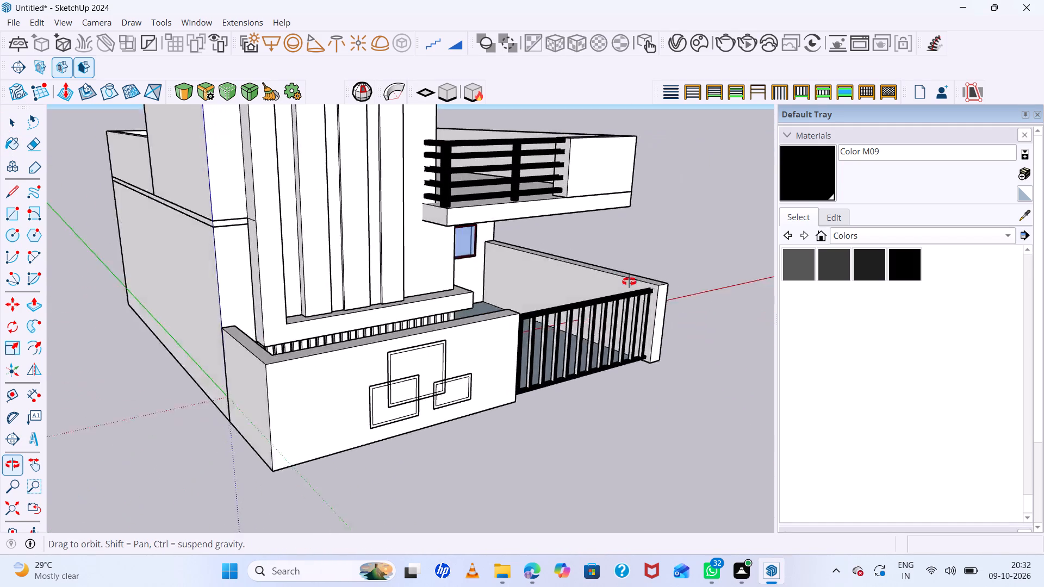
{"action": "middle_click_drag", "start_coordinate": [629, 282], "coordinate": [61, 171]}
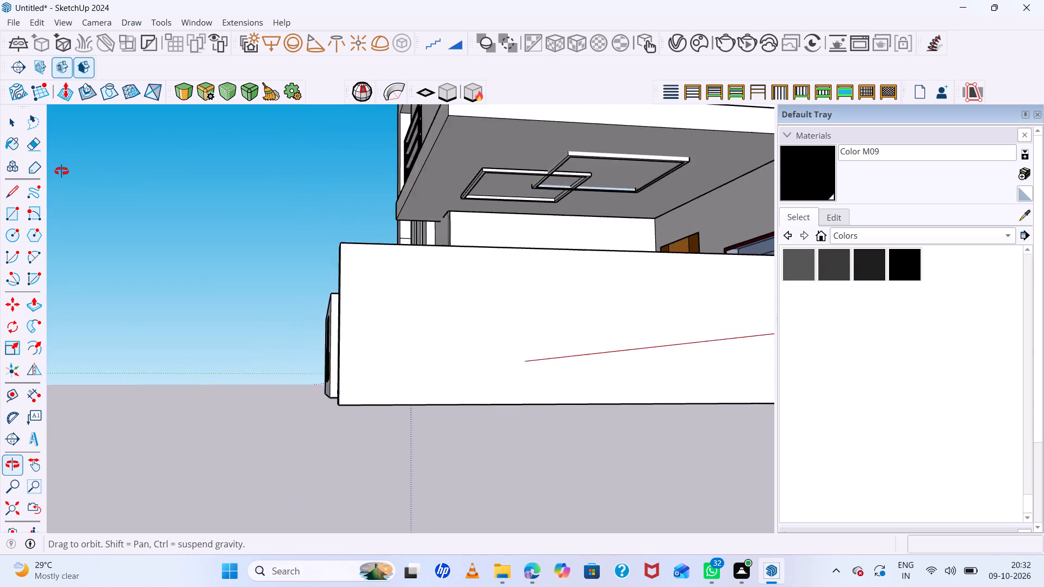
{"action": "middle_click_drag", "start_coordinate": [61, 171], "coordinate": [221, 270]}
Paint the undersides of the two lowest front bars of the balcony railing with Color M09.
{"action": "scroll", "coordinate": [518, 159], "scroll_direction": "up", "scroll_amount": 6}
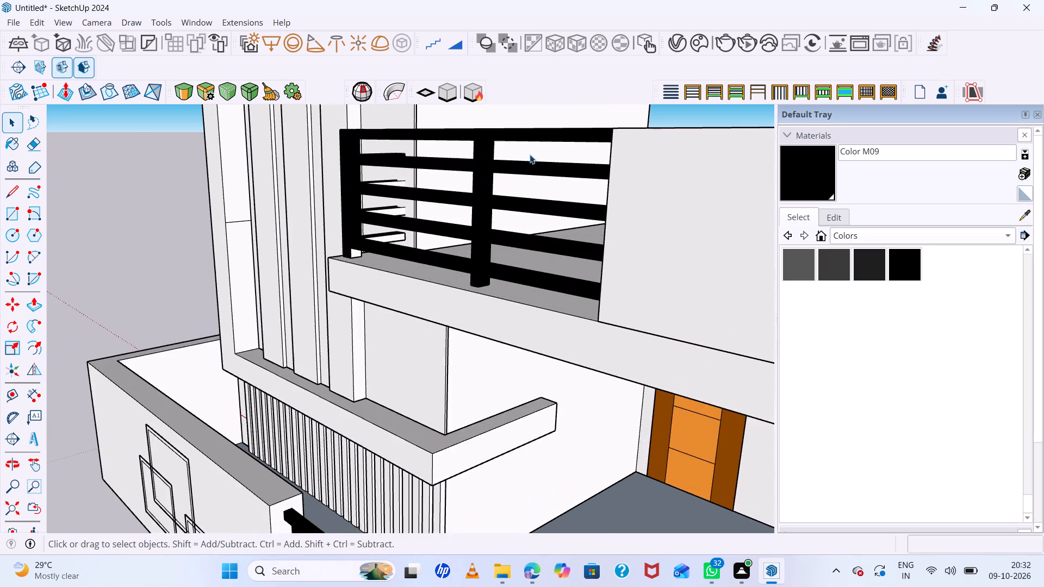
{"action": "scroll", "coordinate": [535, 216], "scroll_direction": "up", "scroll_amount": 5}
{"action": "middle_click_drag", "start_coordinate": [581, 279], "coordinate": [544, 163]}
{"action": "middle_click", "coordinate": [544, 163]}
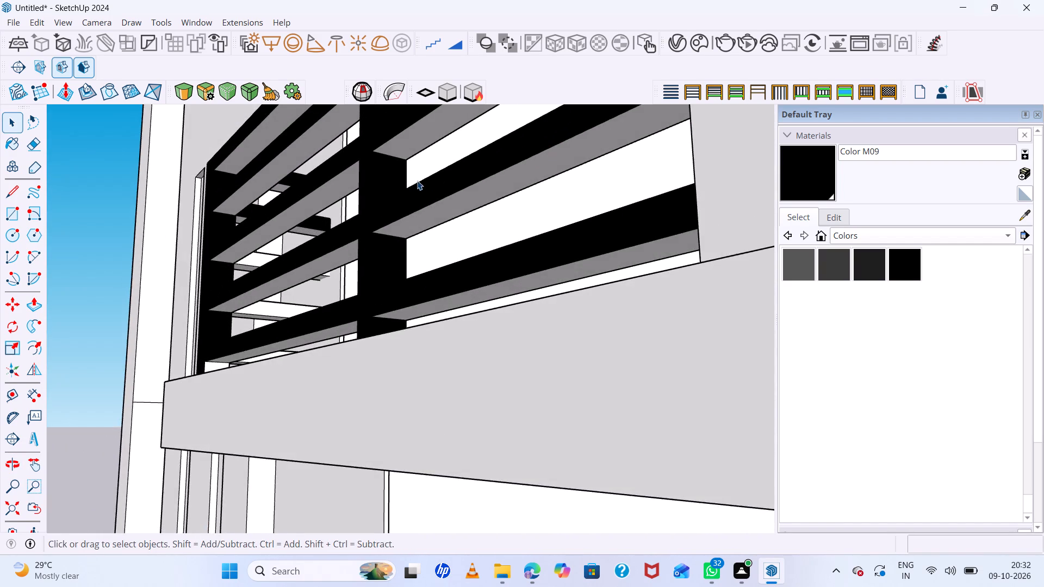
{"action": "scroll", "coordinate": [406, 180], "scroll_direction": "down", "scroll_amount": 8}
{"action": "scroll", "coordinate": [445, 196], "scroll_direction": "up", "scroll_amount": 5}
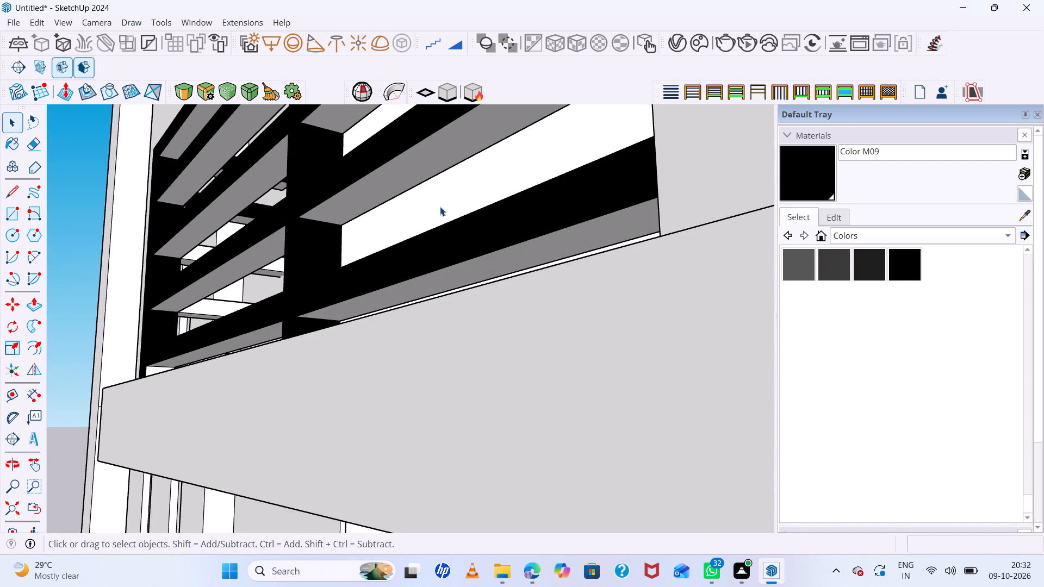
{"action": "left_click", "coordinate": [900, 265]}
{"action": "scroll", "coordinate": [626, 213], "scroll_direction": "up", "scroll_amount": 5}
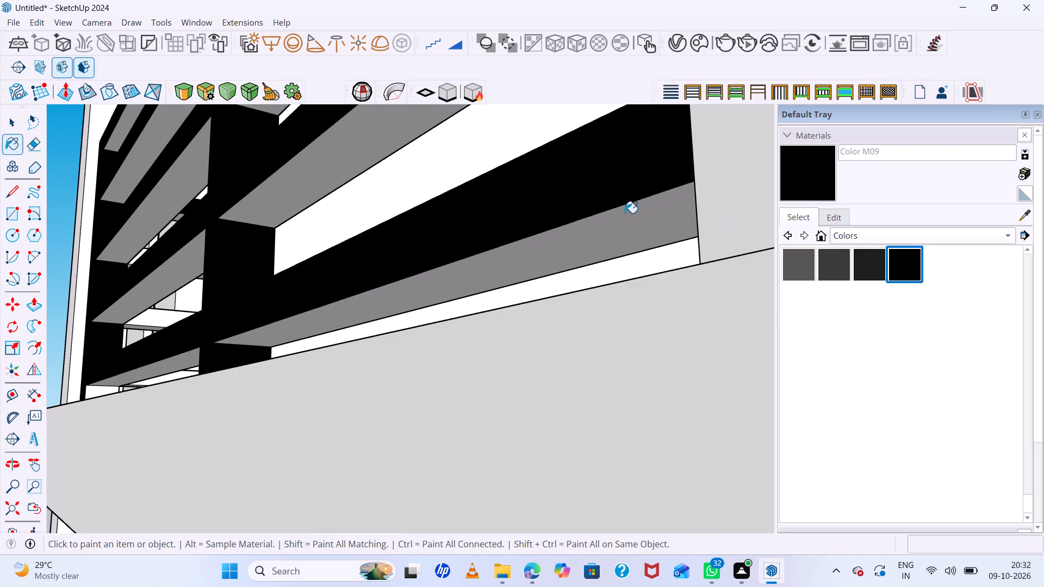
{"action": "double_click", "coordinate": [625, 220]}
{"action": "scroll", "coordinate": [625, 220], "scroll_direction": "down", "scroll_amount": 7}
{"action": "scroll", "coordinate": [453, 164], "scroll_direction": "up", "scroll_amount": 3}
{"action": "left_click", "coordinate": [459, 164]}
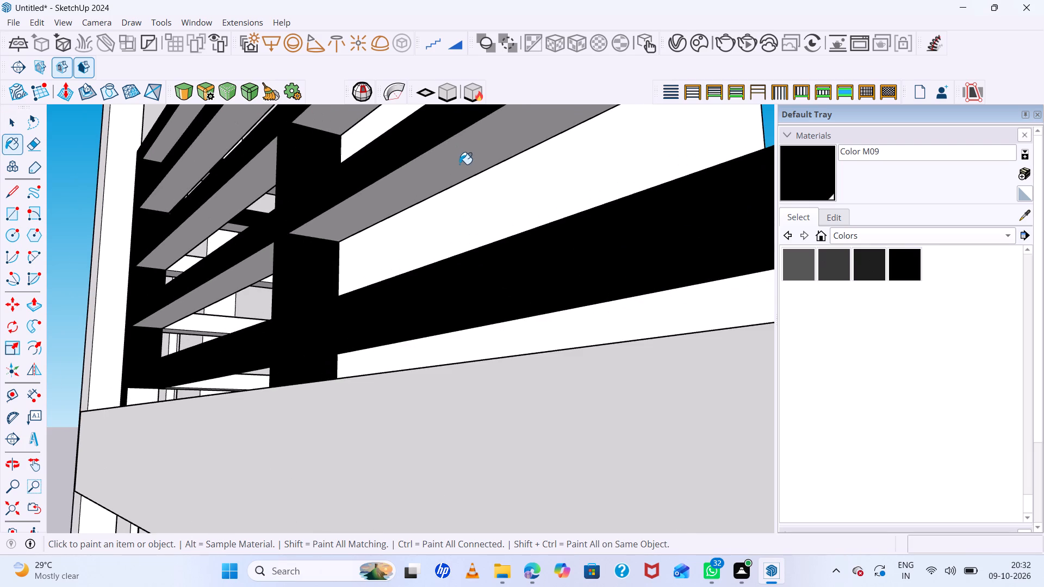
Paint the undersides of the upper front bars of the balcony railing, including its top rail, with Color M09.
{"action": "scroll", "coordinate": [202, 229], "scroll_direction": "down", "scroll_amount": 7}
{"action": "scroll", "coordinate": [277, 174], "scroll_direction": "up", "scroll_amount": 6}
{"action": "left_click", "coordinate": [300, 161]}
{"action": "scroll", "coordinate": [278, 190], "scroll_direction": "down", "scroll_amount": 7}
{"action": "scroll", "coordinate": [275, 127], "scroll_direction": "up", "scroll_amount": 5}
{"action": "left_click", "coordinate": [297, 143]}
{"action": "scroll", "coordinate": [275, 180], "scroll_direction": "down", "scroll_amount": 6}
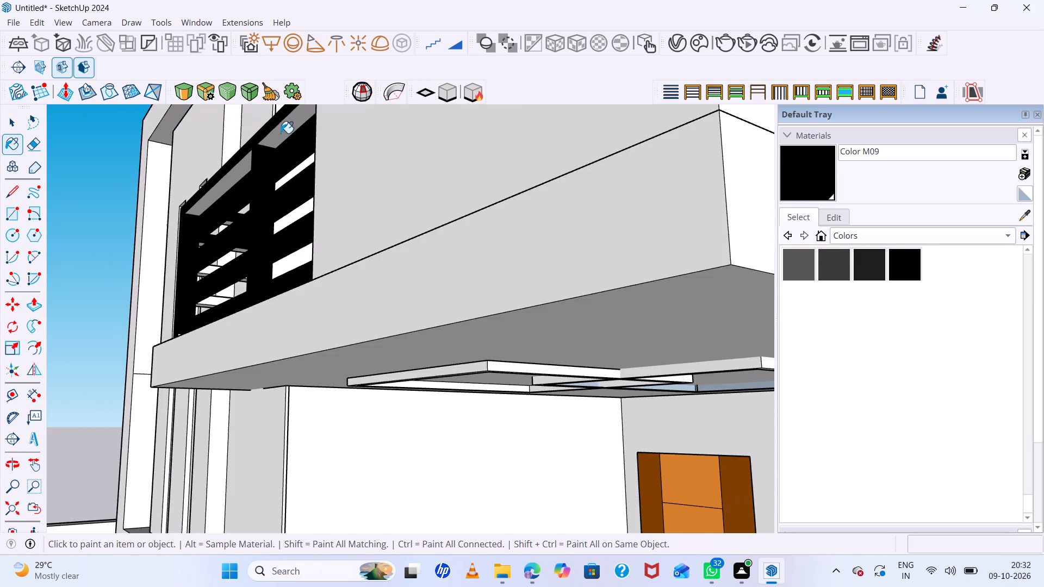
{"action": "scroll", "coordinate": [280, 131], "scroll_direction": "up", "scroll_amount": 6}
{"action": "left_click", "coordinate": [282, 124]}
{"action": "scroll", "coordinate": [228, 177], "scroll_direction": "down", "scroll_amount": 6}
{"action": "scroll", "coordinate": [210, 177], "scroll_direction": "up", "scroll_amount": 6}
{"action": "left_click", "coordinate": [216, 195]}
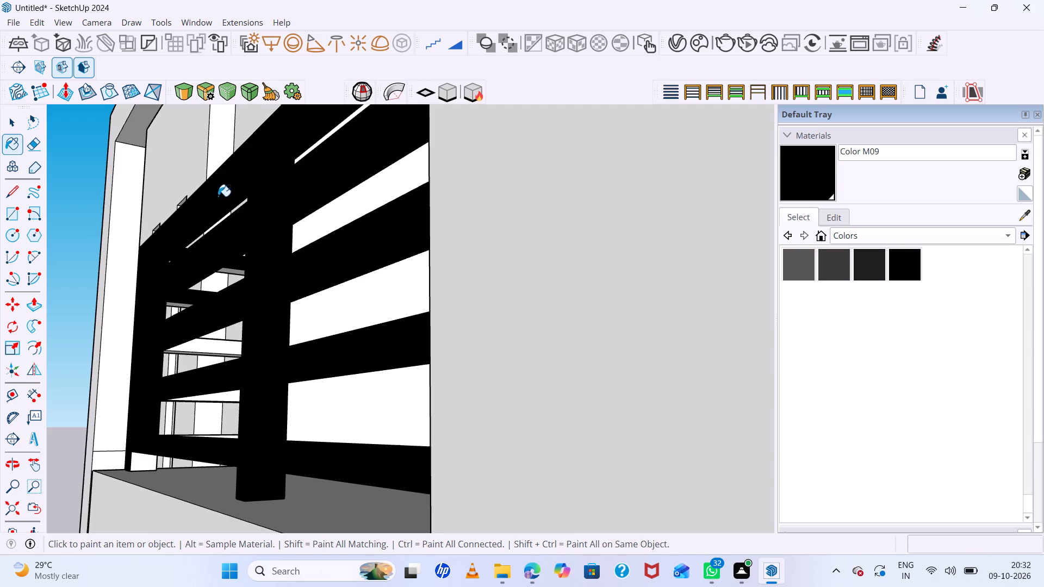
{"action": "scroll", "coordinate": [216, 203], "scroll_direction": "down", "scroll_amount": 13}
Paint the undersides of the two uppermost short side bars at the balcony railing's corner with Color M09.
{"action": "middle_click_drag", "start_coordinate": [256, 258], "coordinate": [678, 319]}
{"action": "scroll", "coordinate": [386, 266], "scroll_direction": "up", "scroll_amount": 4}
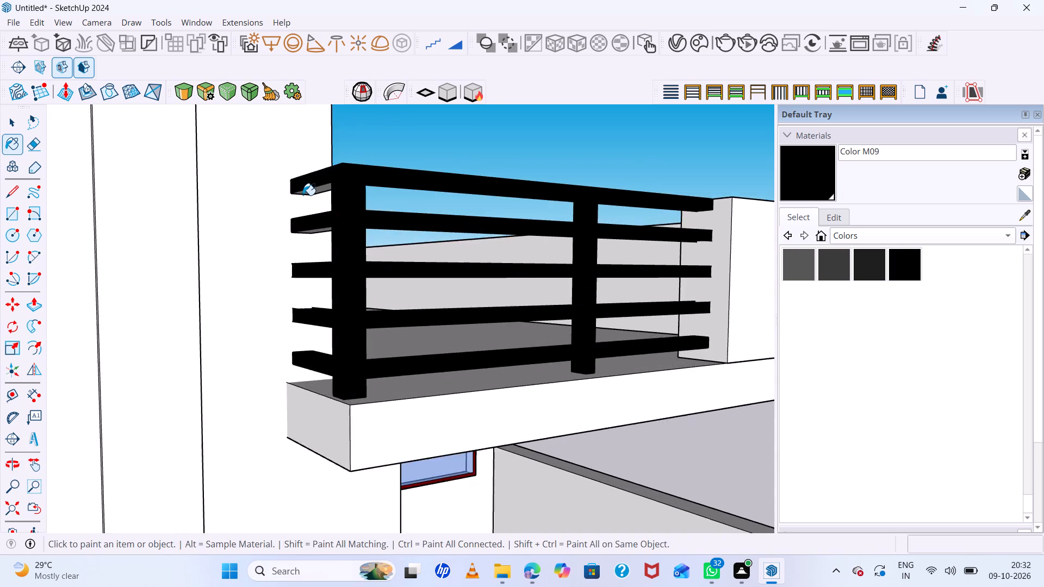
{"action": "scroll", "coordinate": [303, 195], "scroll_direction": "up", "scroll_amount": 6}
{"action": "middle_click_drag", "start_coordinate": [371, 213], "coordinate": [406, 145]}
{"action": "middle_click_drag", "start_coordinate": [407, 143], "coordinate": [410, 135]}
{"action": "scroll", "coordinate": [351, 164], "scroll_direction": "up", "scroll_amount": 6}
{"action": "left_click", "coordinate": [349, 173]}
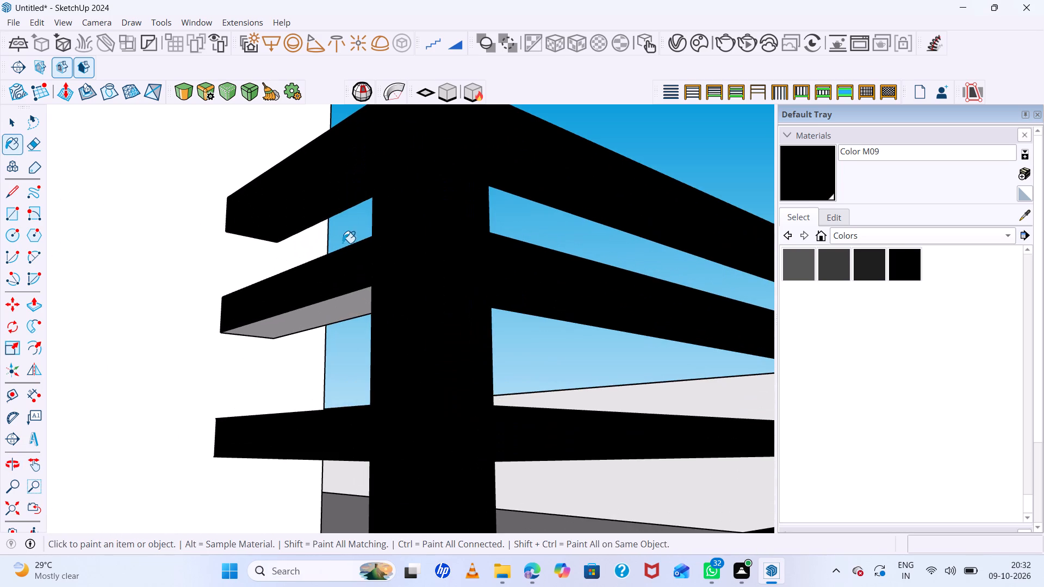
{"action": "left_click", "coordinate": [343, 317]}
{"action": "scroll", "coordinate": [316, 227], "scroll_direction": "down", "scroll_amount": 15}
Paint the undersides of the three lower short side bars at the balcony railing's corner with Color M09.
{"action": "scroll", "coordinate": [316, 273], "scroll_direction": "up", "scroll_amount": 4}
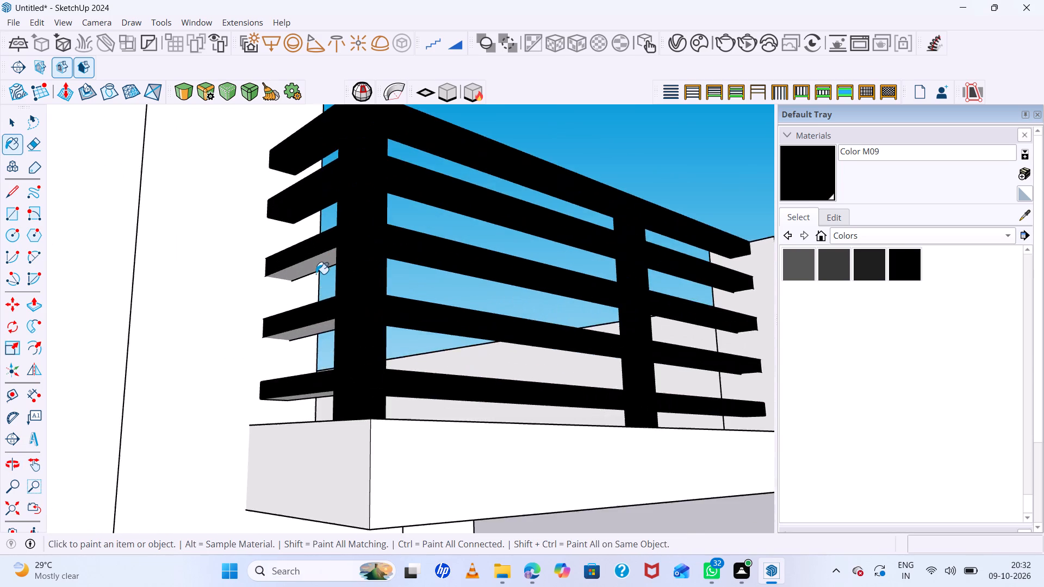
{"action": "scroll", "coordinate": [316, 274], "scroll_direction": "up", "scroll_amount": 8}
{"action": "left_click", "coordinate": [324, 259]}
{"action": "left_click", "coordinate": [341, 370]}
{"action": "scroll", "coordinate": [307, 240], "scroll_direction": "down", "scroll_amount": 7}
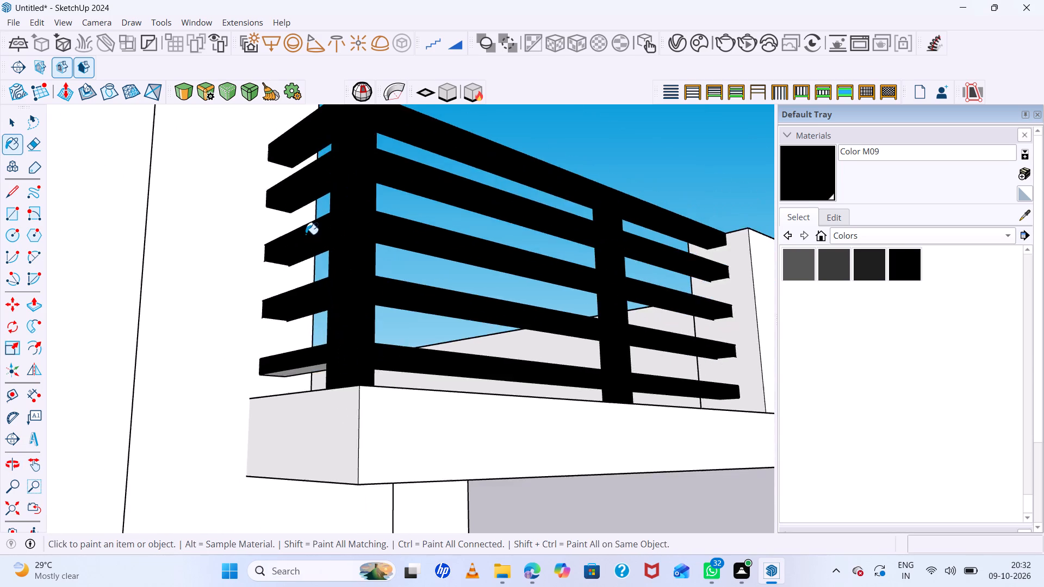
{"action": "scroll", "coordinate": [303, 399], "scroll_direction": "up", "scroll_amount": 14}
{"action": "left_click", "coordinate": [328, 309]}
{"action": "scroll", "coordinate": [264, 290], "scroll_direction": "down", "scroll_amount": 10}
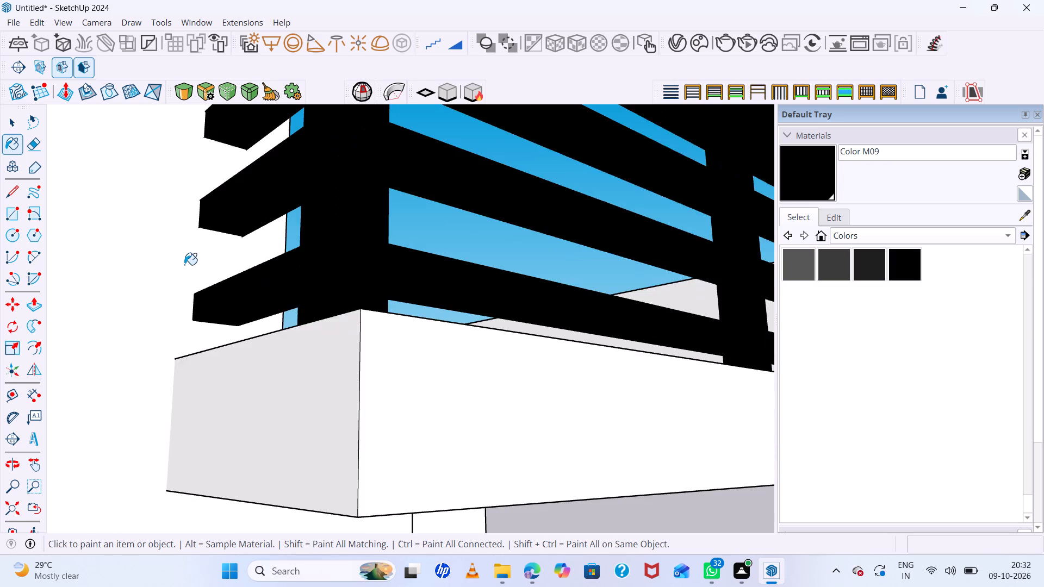
Review the black balcony railing and barred gate on the house front from above and straight on.
{"action": "scroll", "coordinate": [184, 265], "scroll_direction": "down", "scroll_amount": 20}
{"action": "scroll", "coordinate": [184, 265], "scroll_direction": "down", "scroll_amount": 2}
{"action": "middle_click_drag", "start_coordinate": [334, 266], "coordinate": [51, 471]}
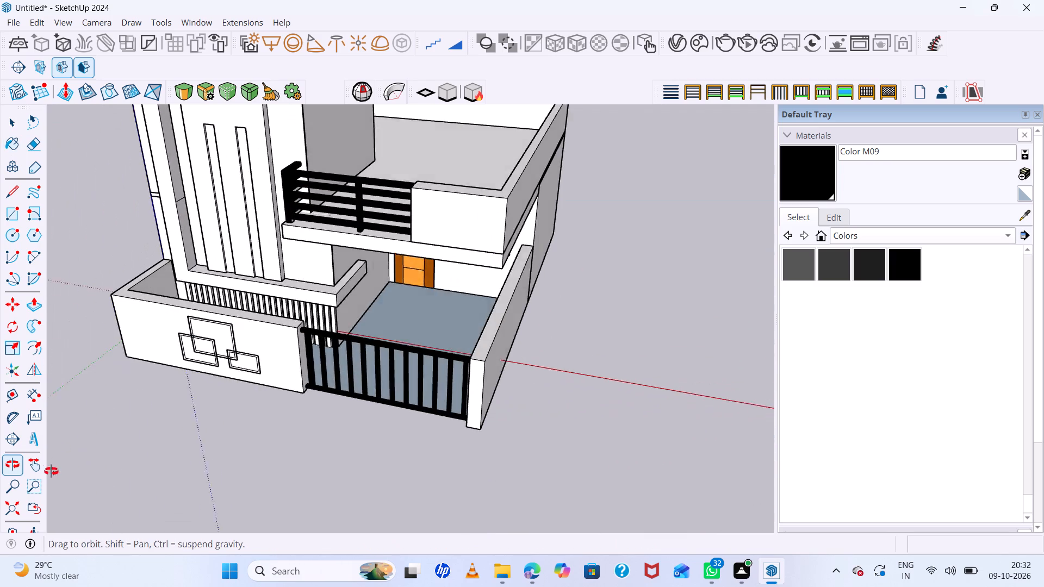
{"action": "middle_click_drag", "start_coordinate": [51, 471], "coordinate": [43, 478]}
{"action": "middle_click", "coordinate": [43, 478]}
{"action": "scroll", "coordinate": [454, 294], "scroll_direction": "down", "scroll_amount": 7}
{"action": "middle_click_drag", "start_coordinate": [557, 264], "coordinate": [585, 118]}
{"action": "key", "text": "v"}
{"action": "left_click", "coordinate": [561, 287]}
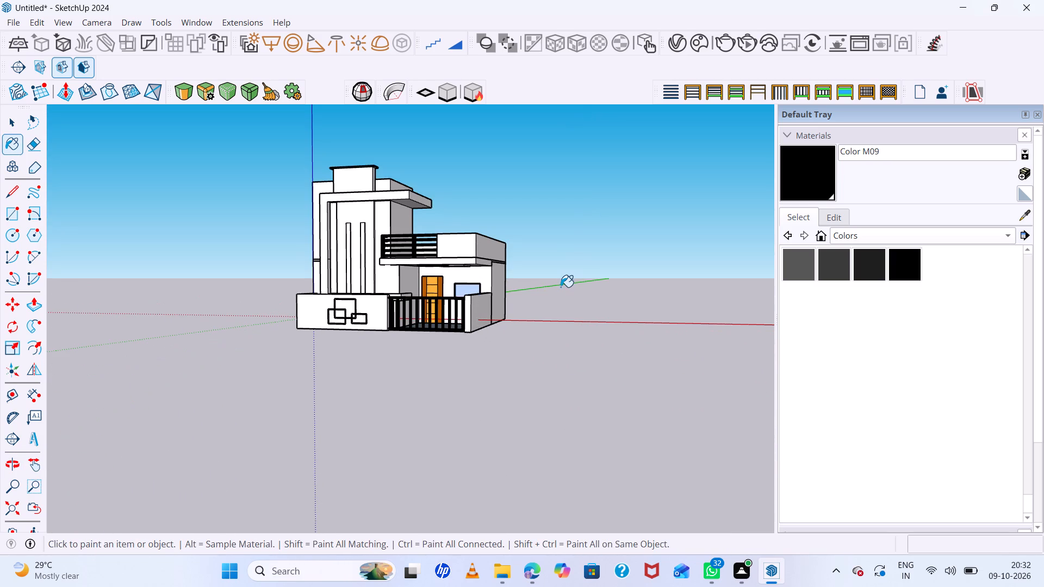
{"action": "scroll", "coordinate": [515, 274], "scroll_direction": "up", "scroll_amount": 6}
{"action": "middle_click_drag", "start_coordinate": [525, 273], "coordinate": [607, 258]}
{"action": "middle_click", "coordinate": [608, 258]}
{"action": "key", "text": "space"}
{"action": "scroll", "coordinate": [369, 217], "scroll_direction": "up", "scroll_amount": 6}
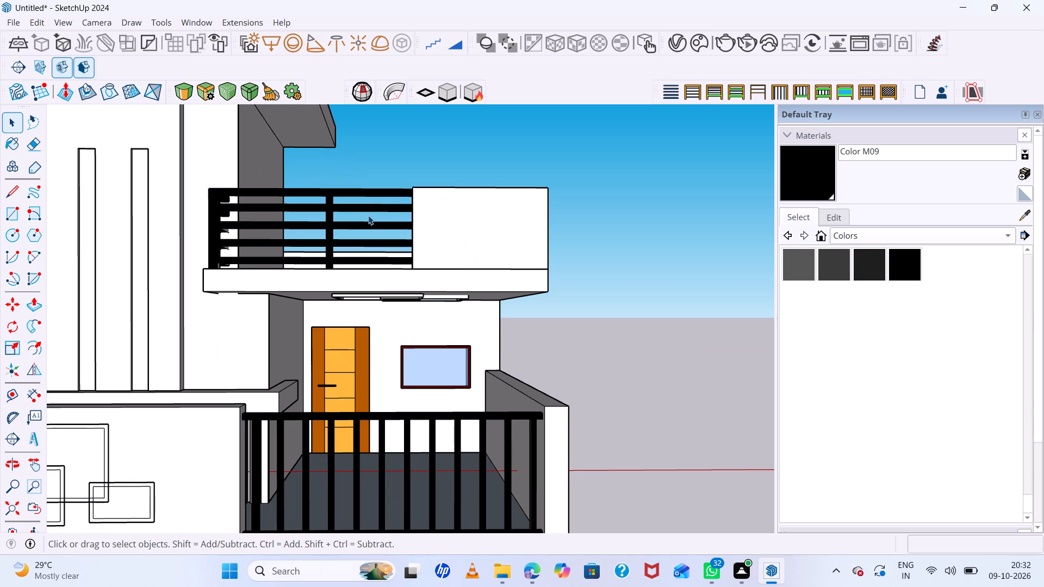
{"action": "scroll", "coordinate": [352, 188], "scroll_direction": "down", "scroll_amount": 8}
{"action": "scroll", "coordinate": [402, 195], "scroll_direction": "up", "scroll_amount": 6}
{"action": "scroll", "coordinate": [449, 202], "scroll_direction": "down", "scroll_amount": 4}
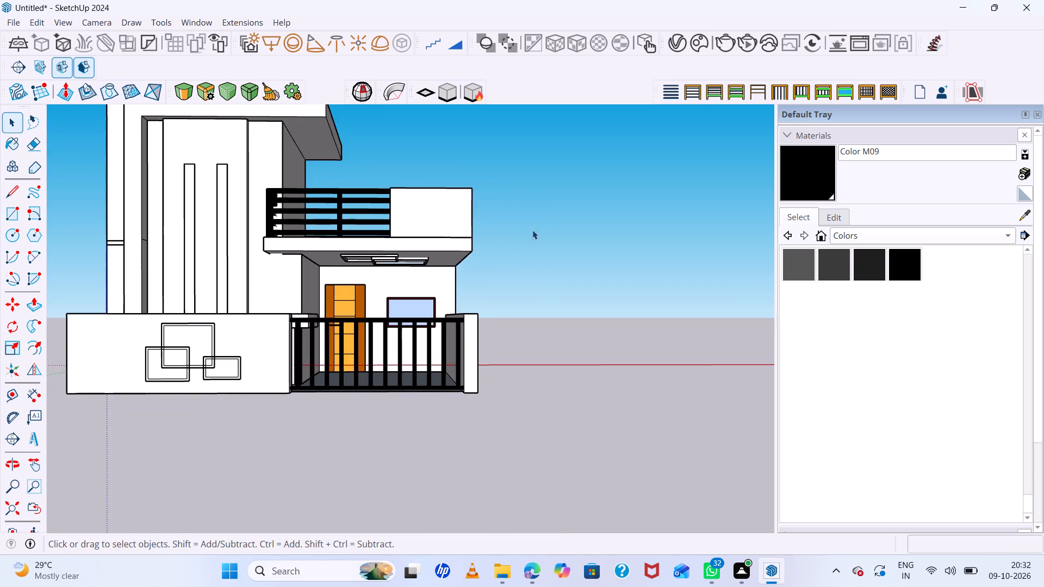
Examine the house from below and from the gate side, including the balcony's underside.
{"action": "middle_click_drag", "start_coordinate": [533, 231], "coordinate": [559, 172]}
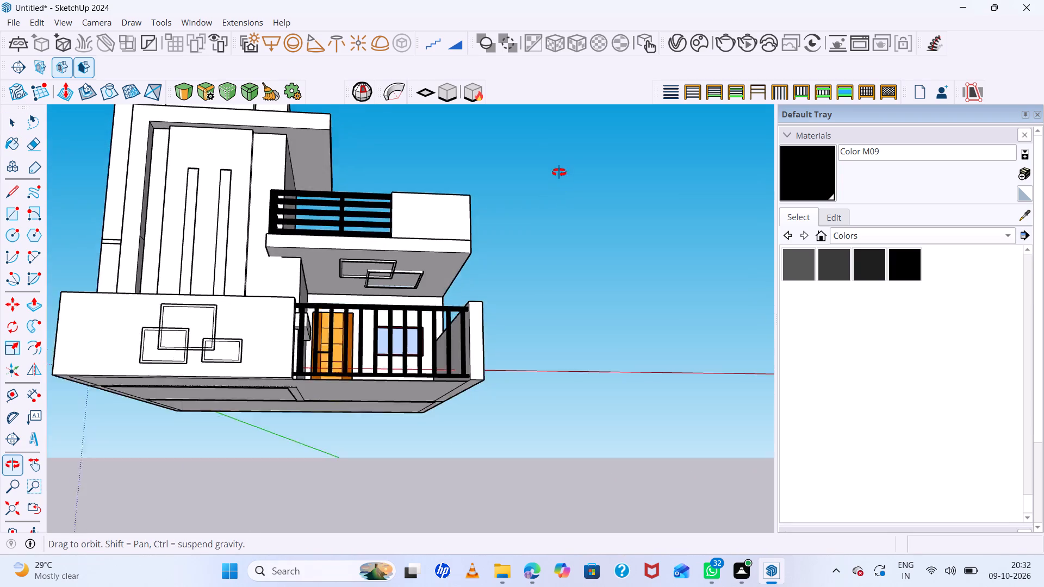
{"action": "middle_click_drag", "start_coordinate": [559, 172], "coordinate": [563, 164]}
{"action": "scroll", "coordinate": [272, 195], "scroll_direction": "down", "scroll_amount": 8}
{"action": "scroll", "coordinate": [348, 202], "scroll_direction": "up", "scroll_amount": 3}
{"action": "scroll", "coordinate": [387, 211], "scroll_direction": "down", "scroll_amount": 5}
{"action": "middle_click_drag", "start_coordinate": [405, 227], "coordinate": [409, 314]}
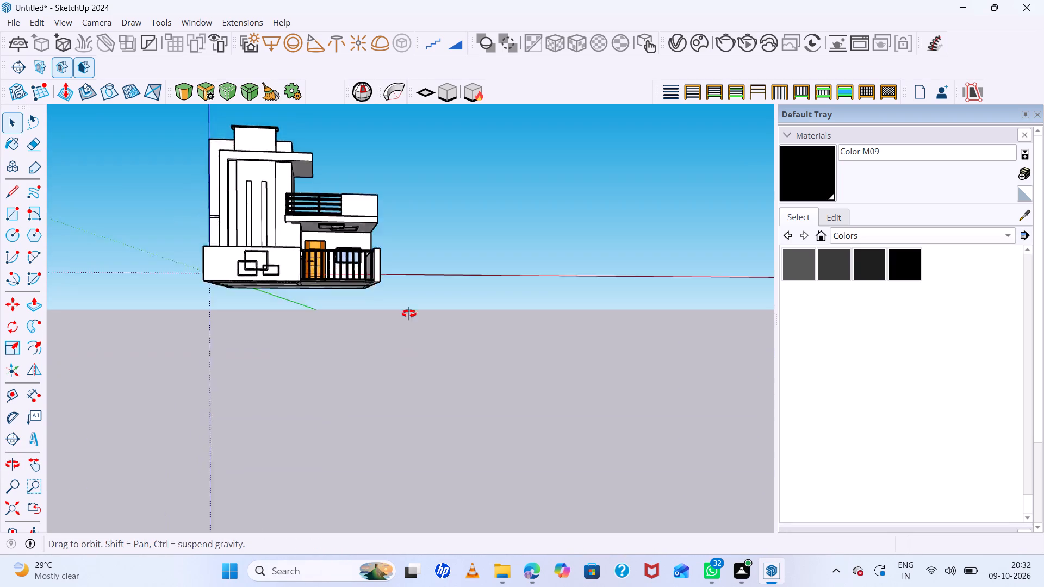
{"action": "middle_click_drag", "start_coordinate": [409, 314], "coordinate": [408, 351]}
{"action": "middle_click_drag", "start_coordinate": [408, 351], "coordinate": [402, 349]}
{"action": "scroll", "coordinate": [319, 211], "scroll_direction": "up", "scroll_amount": 7}
{"action": "middle_click_drag", "start_coordinate": [571, 230], "coordinate": [396, 163]}
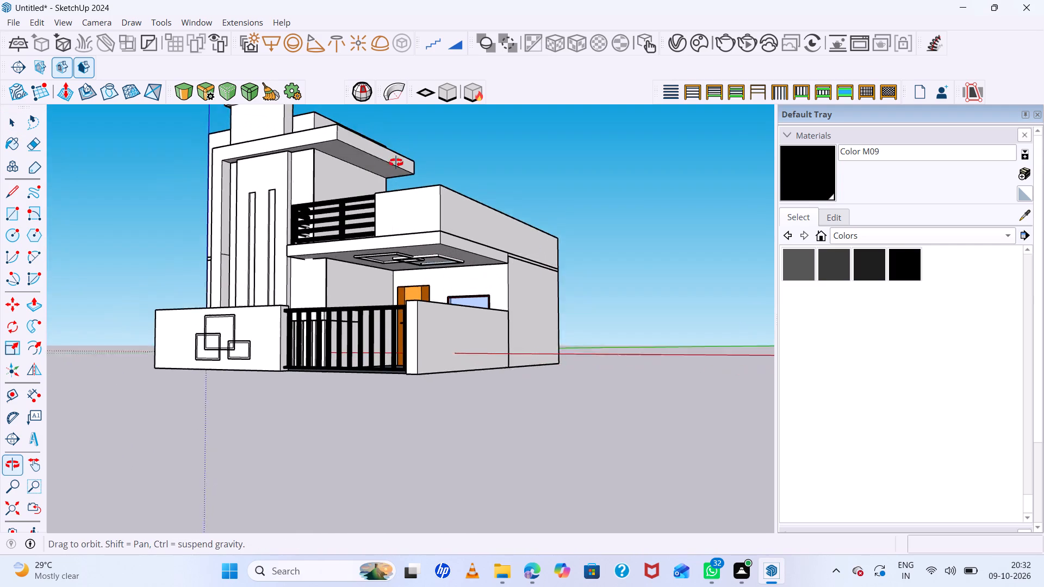
{"action": "middle_click_drag", "start_coordinate": [396, 163], "coordinate": [396, 160]}
Examine the whole house from several angles, ending with a close view of the balcony railing and entrance.
{"action": "scroll", "coordinate": [396, 158], "scroll_direction": "down", "scroll_amount": 7}
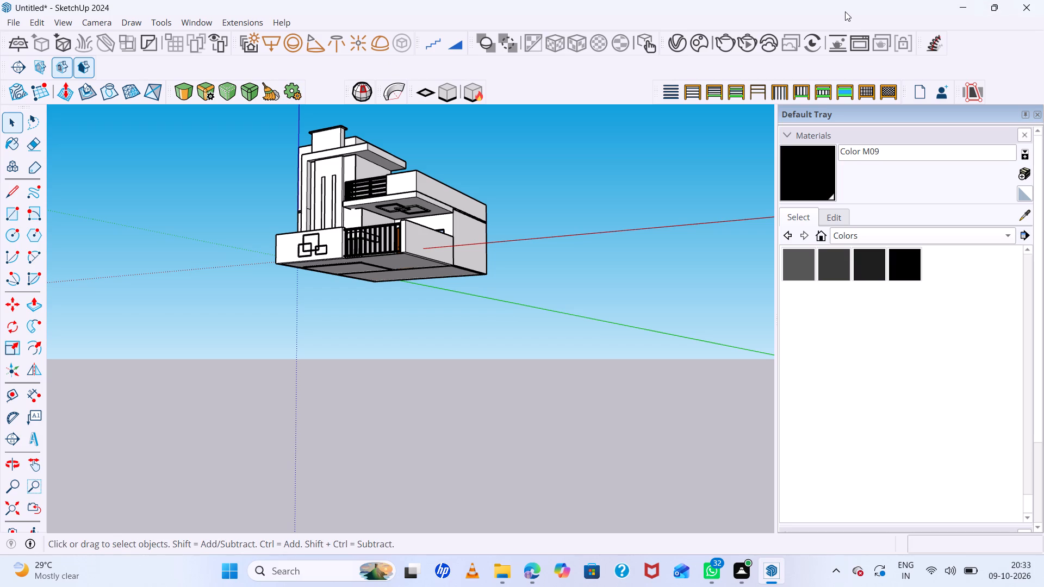
{"action": "scroll", "coordinate": [818, 23], "scroll_direction": "down", "scroll_amount": 5}
{"action": "scroll", "coordinate": [403, 216], "scroll_direction": "down", "scroll_amount": 5}
{"action": "middle_click_drag", "start_coordinate": [409, 223], "coordinate": [449, 280]}
{"action": "middle_click", "coordinate": [449, 278]}
{"action": "scroll", "coordinate": [413, 155], "scroll_direction": "up", "scroll_amount": 10}
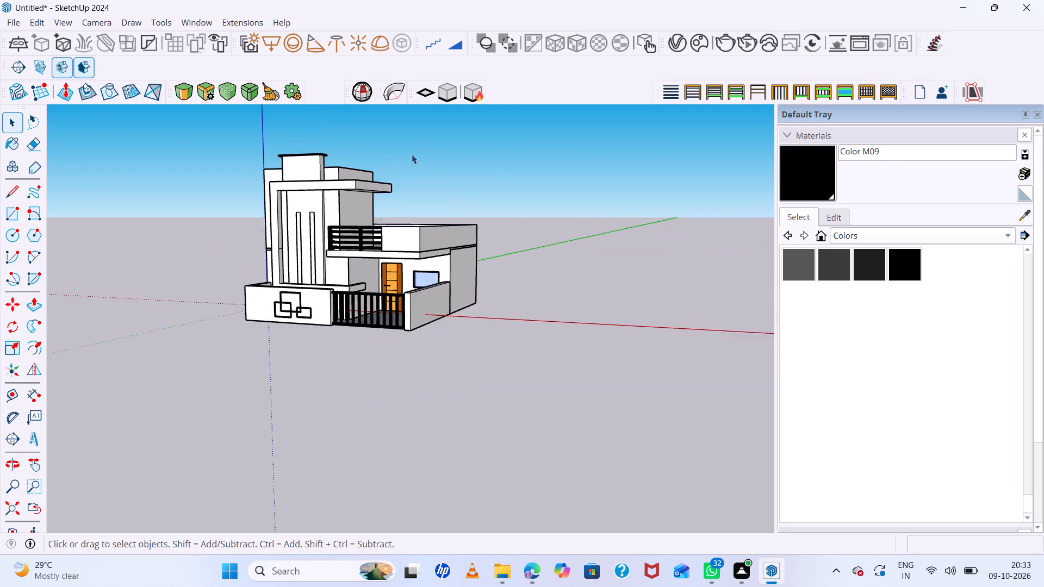
{"action": "scroll", "coordinate": [412, 154], "scroll_direction": "up", "scroll_amount": 2}
{"action": "middle_click_drag", "start_coordinate": [507, 244], "coordinate": [369, 197]}
{"action": "middle_click", "coordinate": [367, 201]}
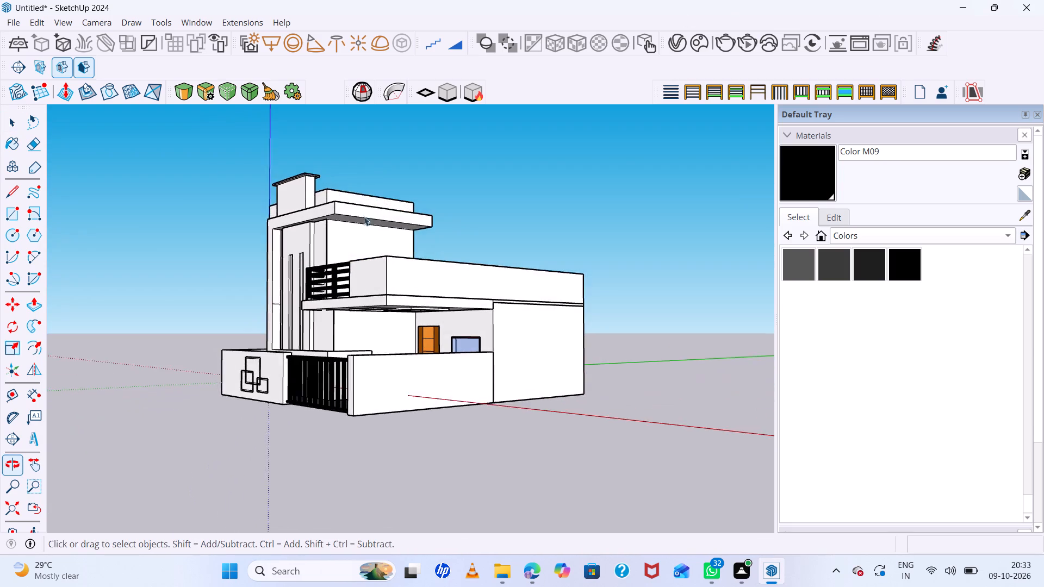
{"action": "scroll", "coordinate": [312, 294], "scroll_direction": "up", "scroll_amount": 8}
{"action": "middle_click_drag", "start_coordinate": [316, 299], "coordinate": [451, 310]}
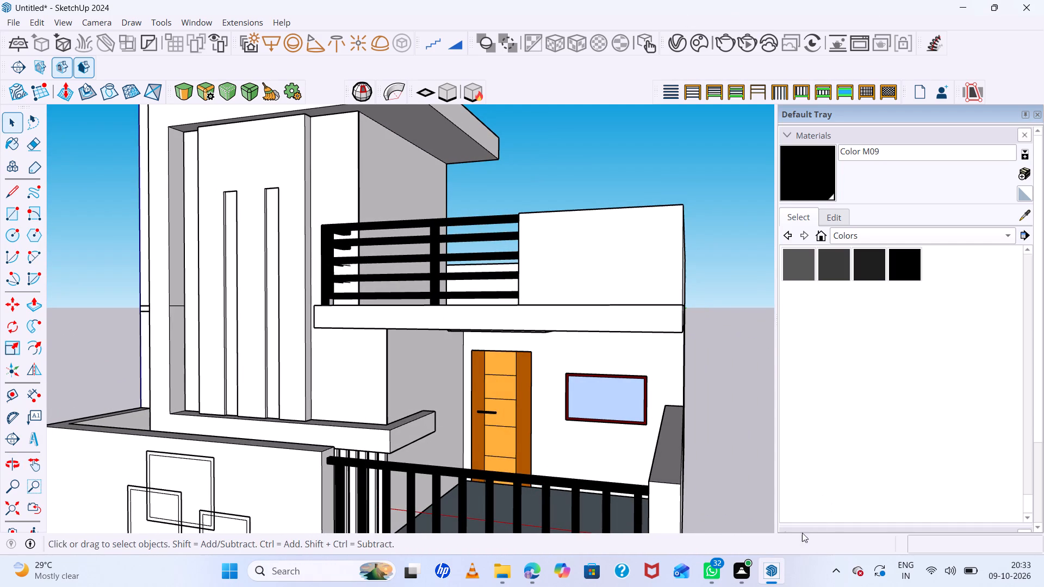
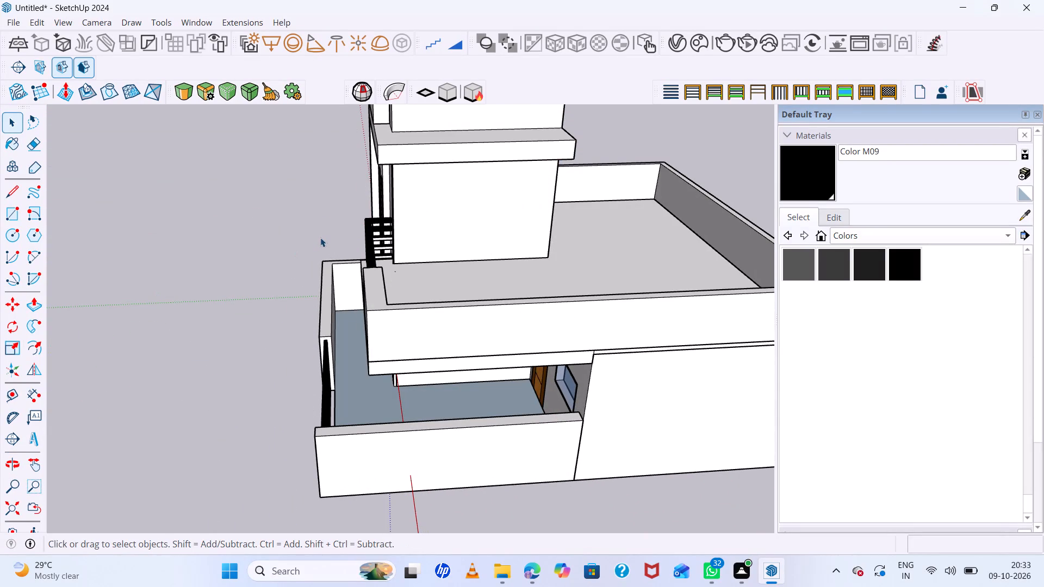
Examine the whole house from below, from above and from the terrace side.
{"action": "middle_click_drag", "start_coordinate": [478, 246], "coordinate": [675, 204]}
{"action": "middle_click_drag", "start_coordinate": [476, 314], "coordinate": [604, 164]}
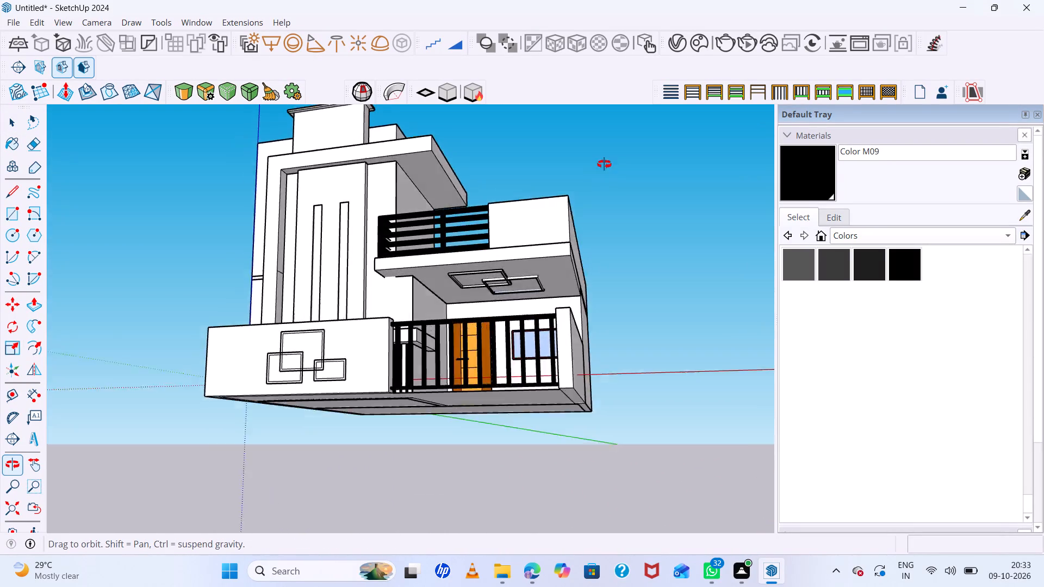
{"action": "middle_click_drag", "start_coordinate": [604, 164], "coordinate": [756, 408]}
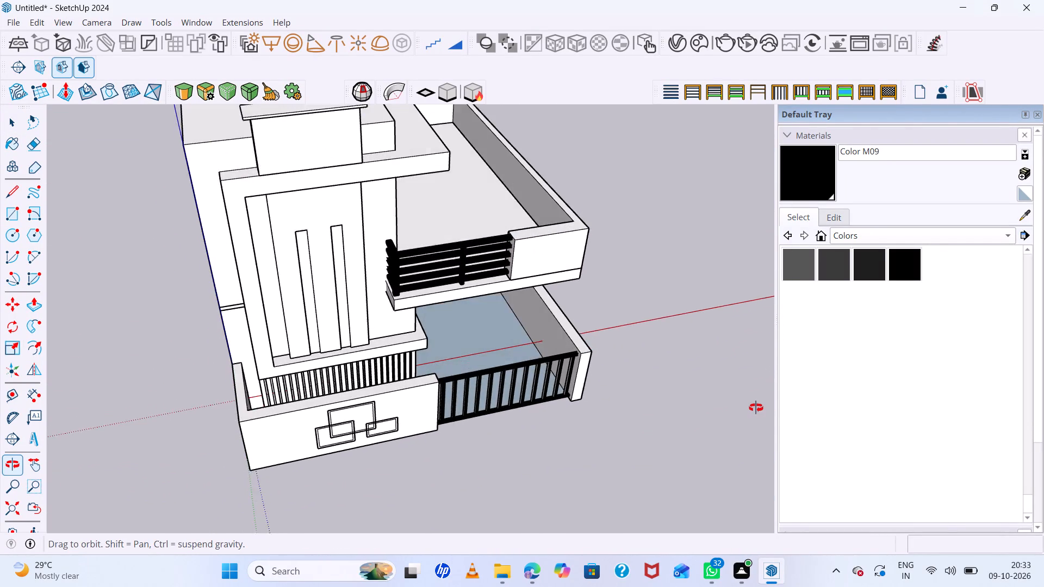
{"action": "middle_click_drag", "start_coordinate": [756, 408], "coordinate": [598, 335]}
{"action": "middle_click", "coordinate": [598, 335]}
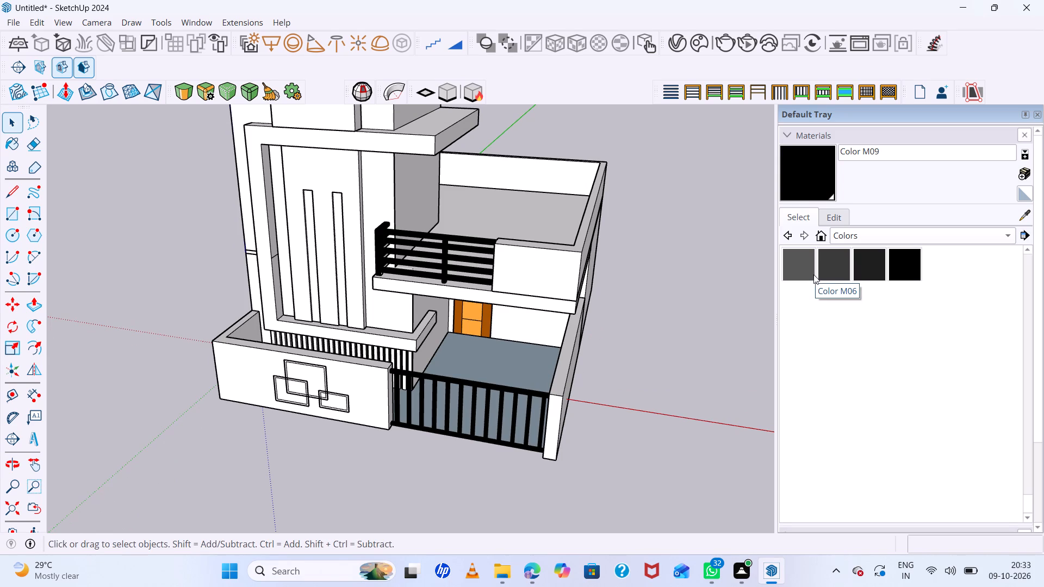
{"action": "scroll", "coordinate": [687, 251], "scroll_direction": "down", "scroll_amount": 6}
{"action": "middle_click_drag", "start_coordinate": [612, 283], "coordinate": [624, 217]}
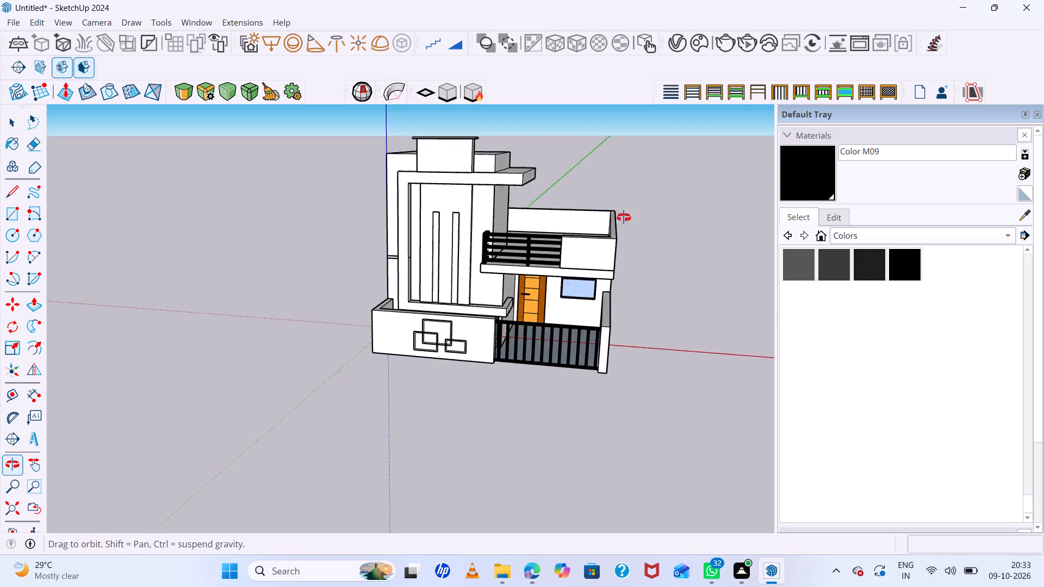
{"action": "middle_click_drag", "start_coordinate": [624, 217], "coordinate": [237, 349]}
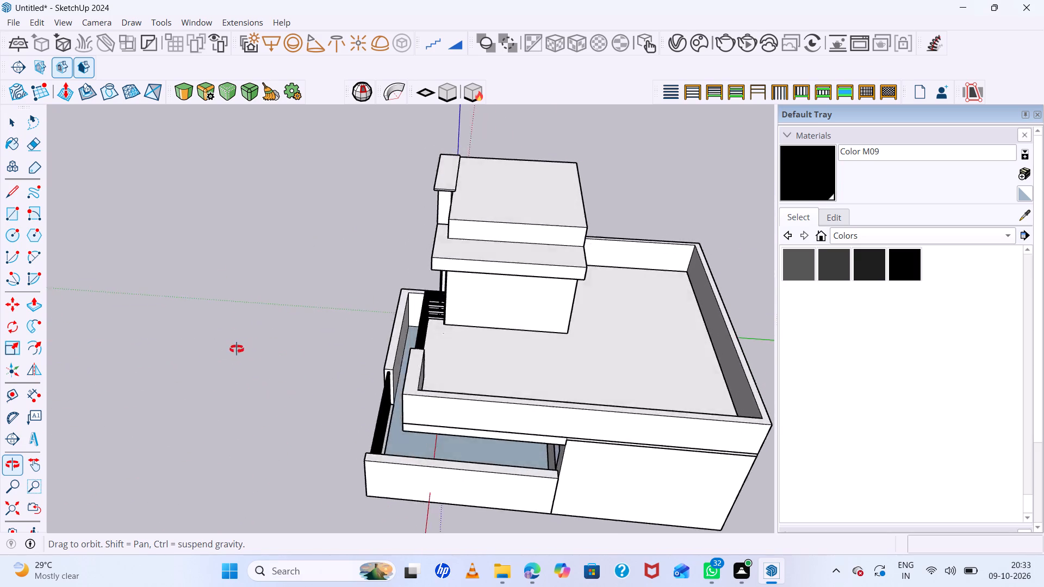
{"action": "middle_click_drag", "start_coordinate": [237, 349], "coordinate": [627, 224]}
Examine the front boundary wall, barred gate, balcony and entrance at close range from several angles.
{"action": "scroll", "coordinate": [600, 332], "scroll_direction": "up", "scroll_amount": 11}
{"action": "middle_click_drag", "start_coordinate": [523, 271], "coordinate": [657, 248]}
{"action": "scroll", "coordinate": [324, 292], "scroll_direction": "down", "scroll_amount": 2}
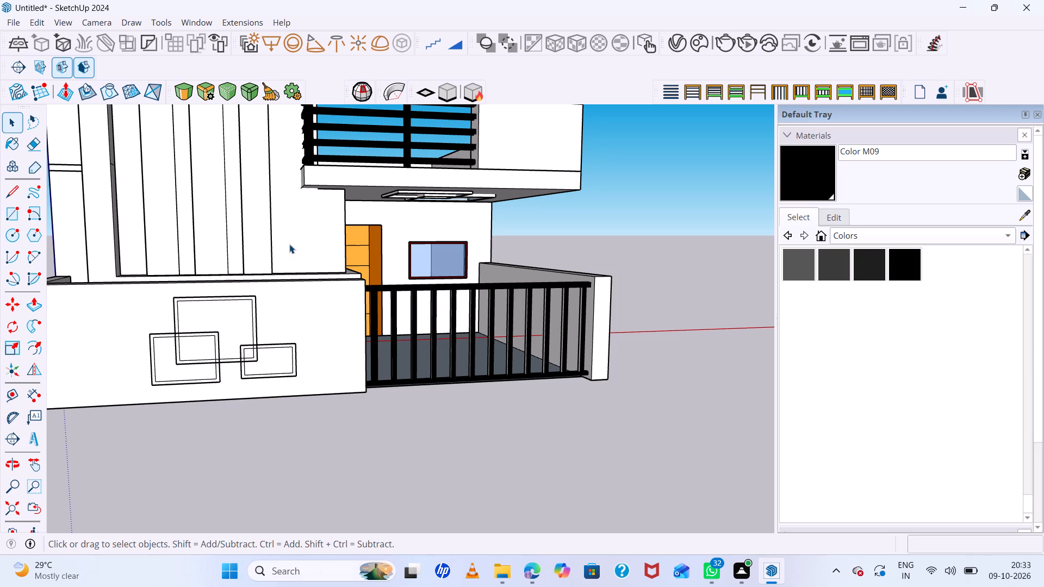
{"action": "scroll", "coordinate": [288, 241], "scroll_direction": "down", "scroll_amount": 3}
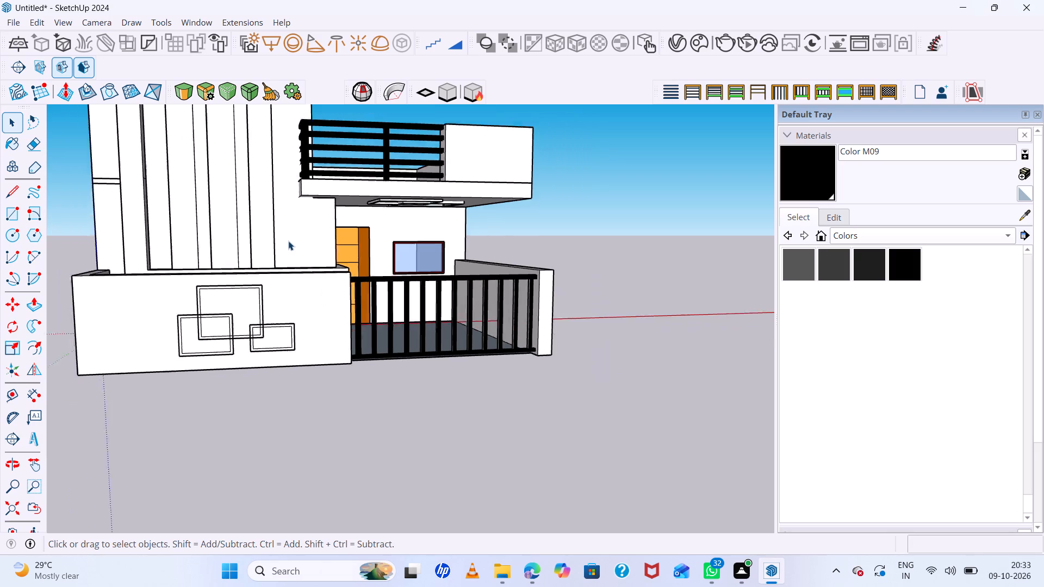
{"action": "scroll", "coordinate": [288, 241], "scroll_direction": "down", "scroll_amount": 4}
{"action": "scroll", "coordinate": [169, 245], "scroll_direction": "up", "scroll_amount": 5}
{"action": "middle_click_drag", "start_coordinate": [205, 262], "coordinate": [469, 248]}
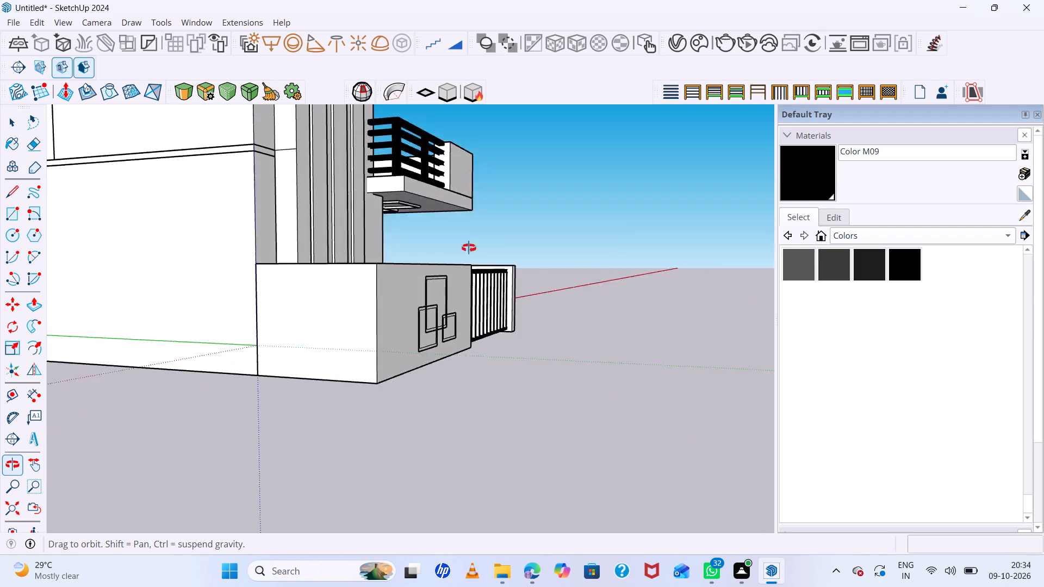
{"action": "middle_click_drag", "start_coordinate": [469, 248], "coordinate": [86, 330]}
{"action": "middle_click", "coordinate": [86, 330]}
{"action": "scroll", "coordinate": [403, 279], "scroll_direction": "up", "scroll_amount": 4}
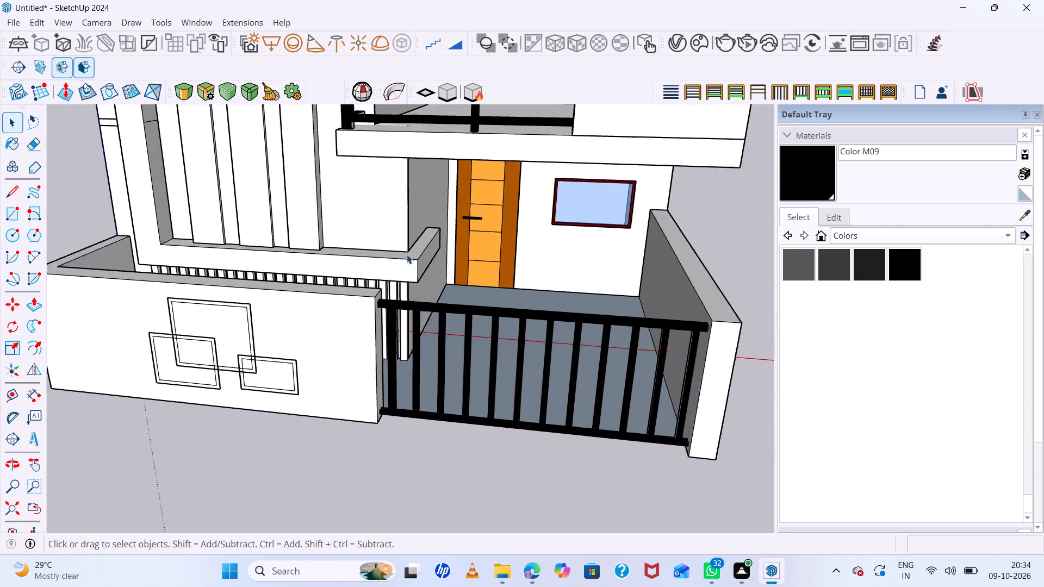
{"action": "scroll", "coordinate": [407, 254], "scroll_direction": "up", "scroll_amount": 3}
{"action": "scroll", "coordinate": [407, 239], "scroll_direction": "down", "scroll_amount": 6}
{"action": "scroll", "coordinate": [687, 299], "scroll_direction": "up", "scroll_amount": 5}
{"action": "scroll", "coordinate": [668, 285], "scroll_direction": "down", "scroll_amount": 13}
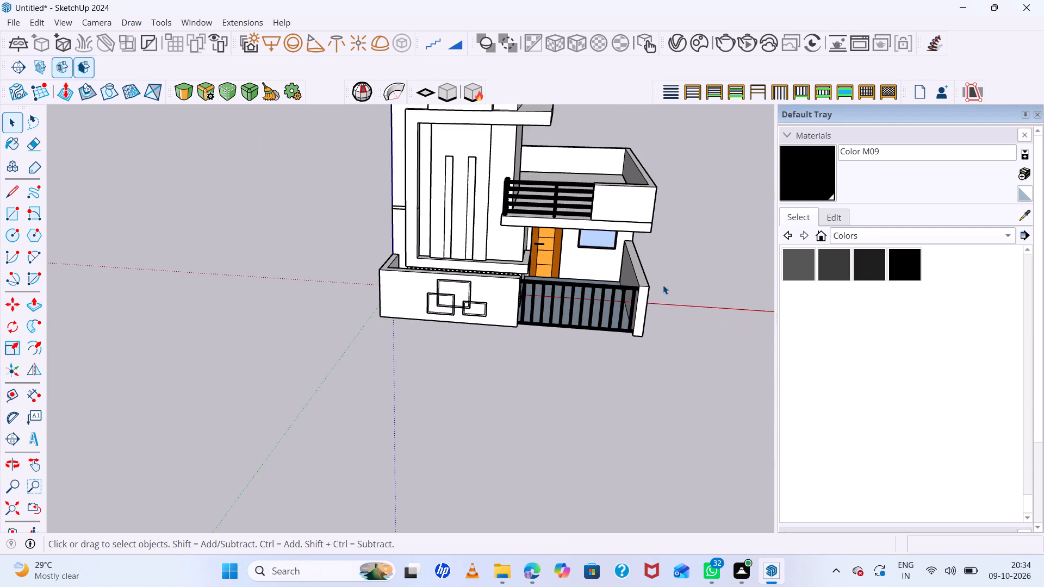
{"action": "scroll", "coordinate": [653, 243], "scroll_direction": "up", "scroll_amount": 1}
{"action": "middle_click_drag", "start_coordinate": [644, 209], "coordinate": [630, 154]}
{"action": "scroll", "coordinate": [643, 302], "scroll_direction": "up", "scroll_amount": 5}
{"action": "middle_click_drag", "start_coordinate": [652, 316], "coordinate": [544, 304]}
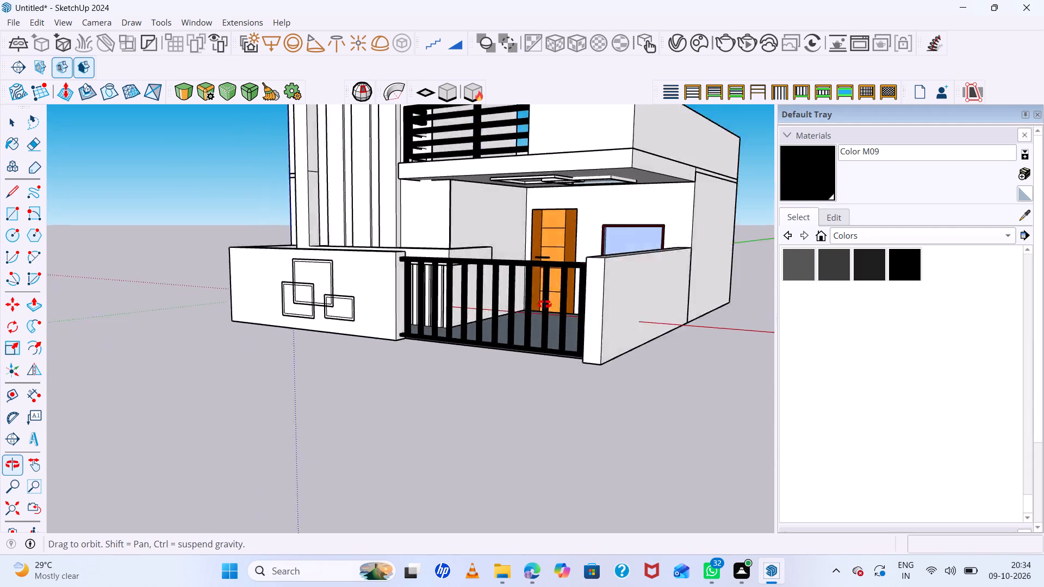
{"action": "middle_click_drag", "start_coordinate": [544, 304], "coordinate": [594, 352]}
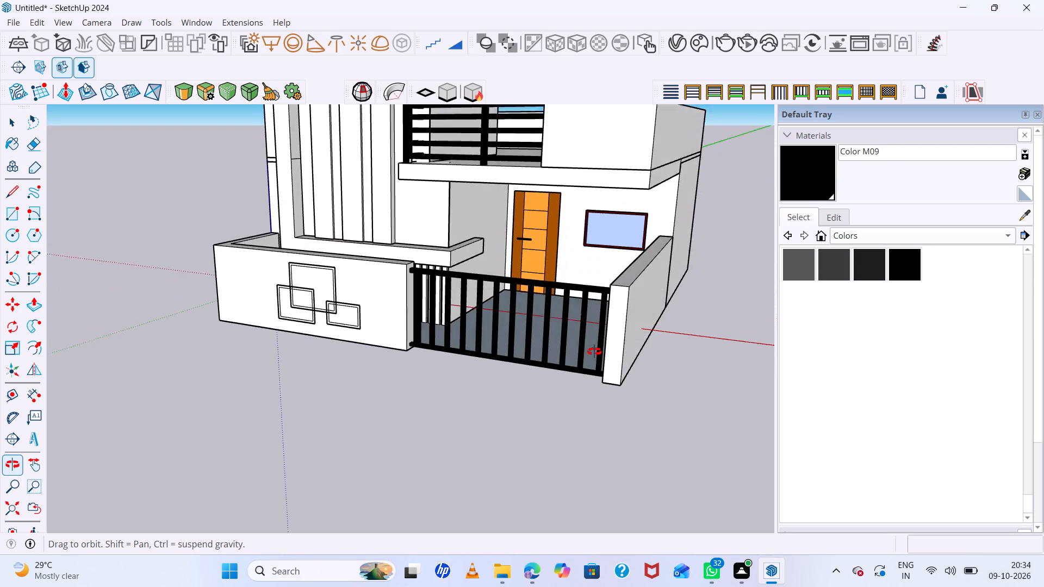
{"action": "middle_click_drag", "start_coordinate": [594, 352], "coordinate": [596, 359]}
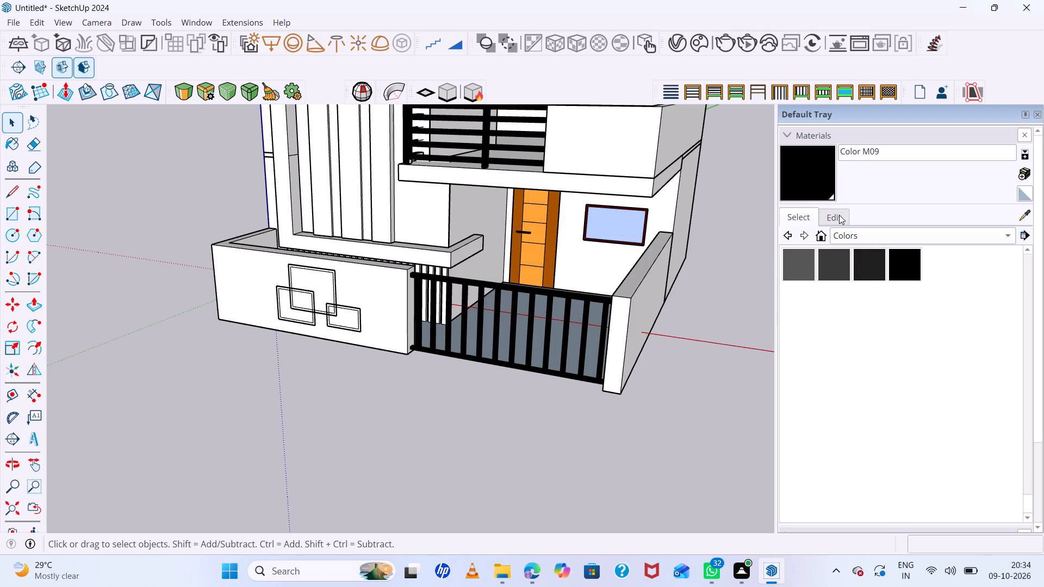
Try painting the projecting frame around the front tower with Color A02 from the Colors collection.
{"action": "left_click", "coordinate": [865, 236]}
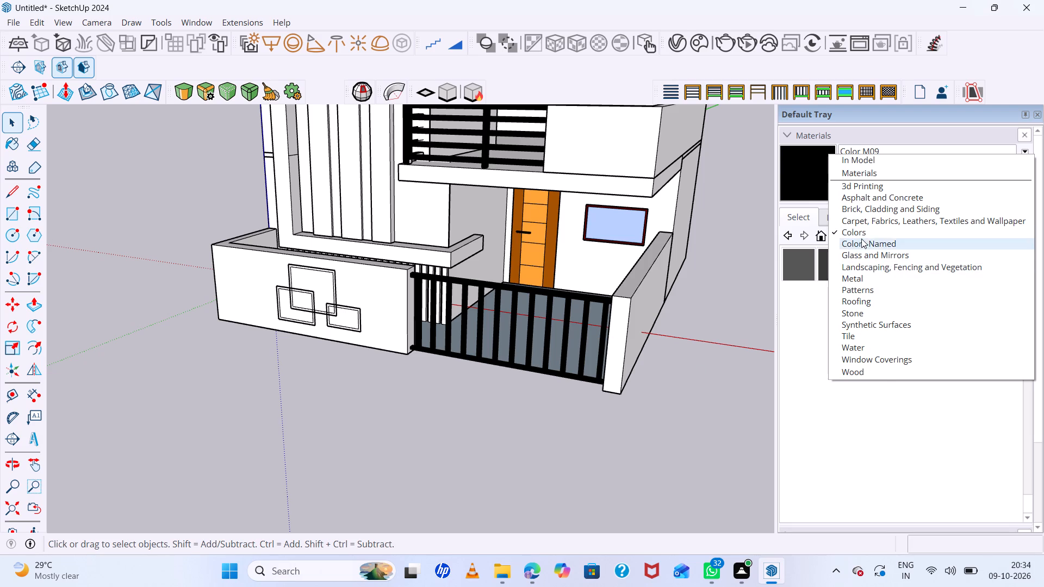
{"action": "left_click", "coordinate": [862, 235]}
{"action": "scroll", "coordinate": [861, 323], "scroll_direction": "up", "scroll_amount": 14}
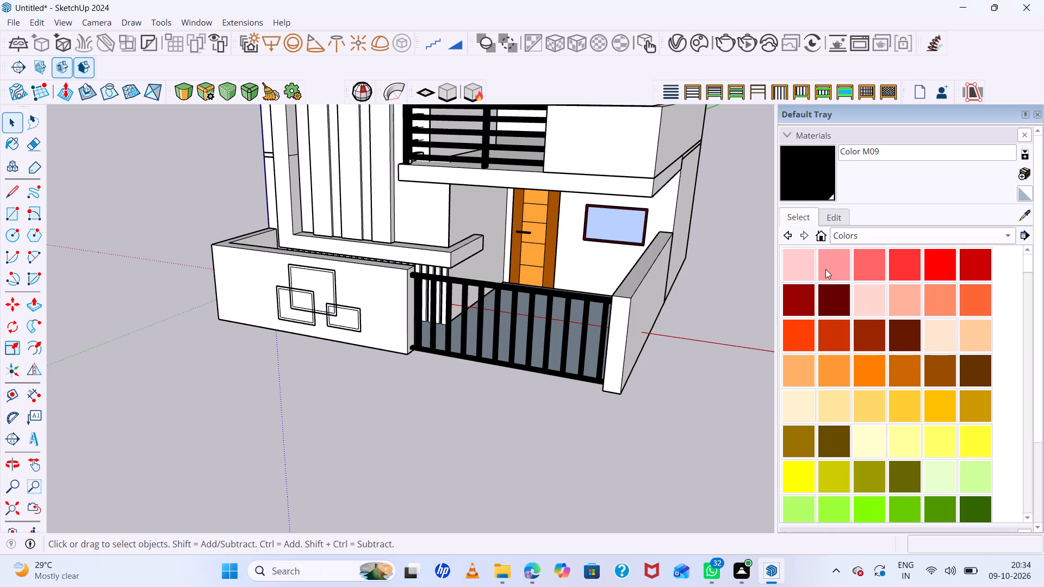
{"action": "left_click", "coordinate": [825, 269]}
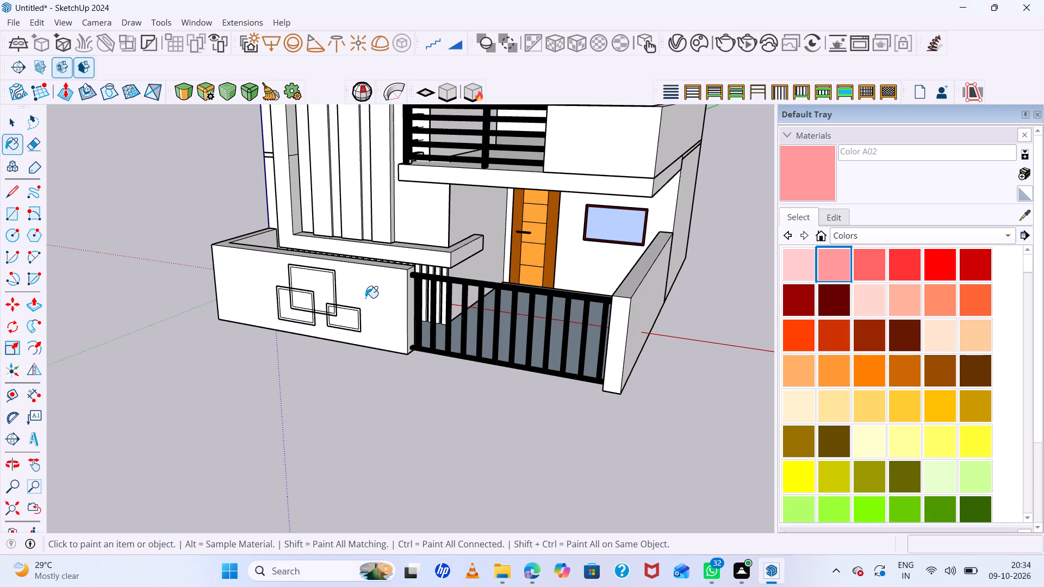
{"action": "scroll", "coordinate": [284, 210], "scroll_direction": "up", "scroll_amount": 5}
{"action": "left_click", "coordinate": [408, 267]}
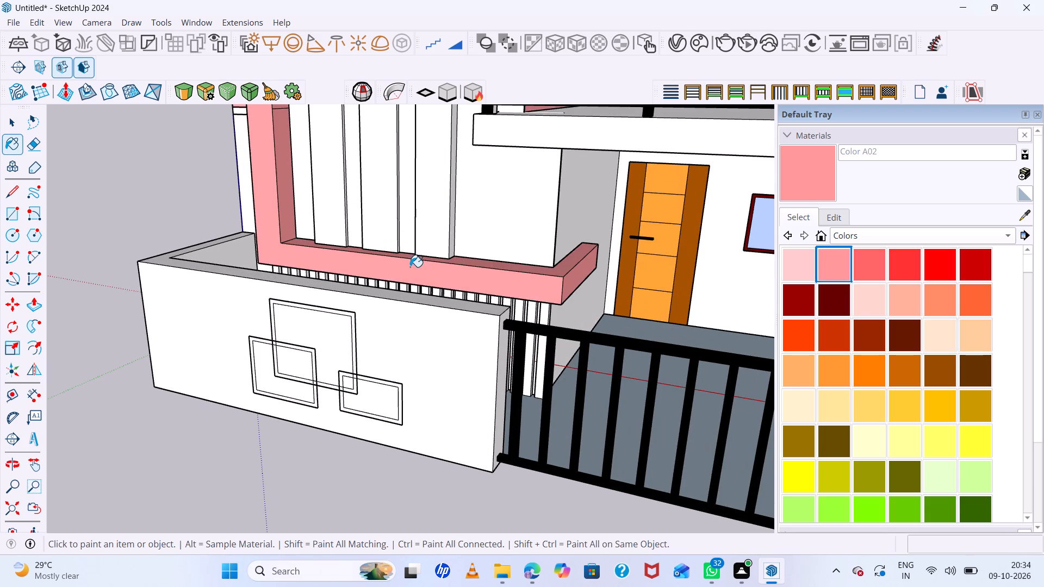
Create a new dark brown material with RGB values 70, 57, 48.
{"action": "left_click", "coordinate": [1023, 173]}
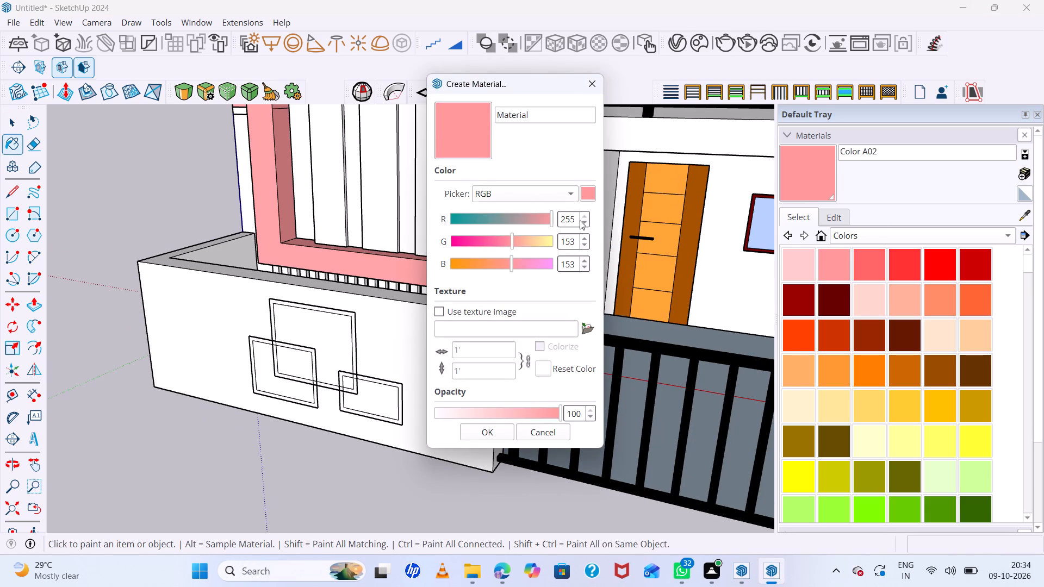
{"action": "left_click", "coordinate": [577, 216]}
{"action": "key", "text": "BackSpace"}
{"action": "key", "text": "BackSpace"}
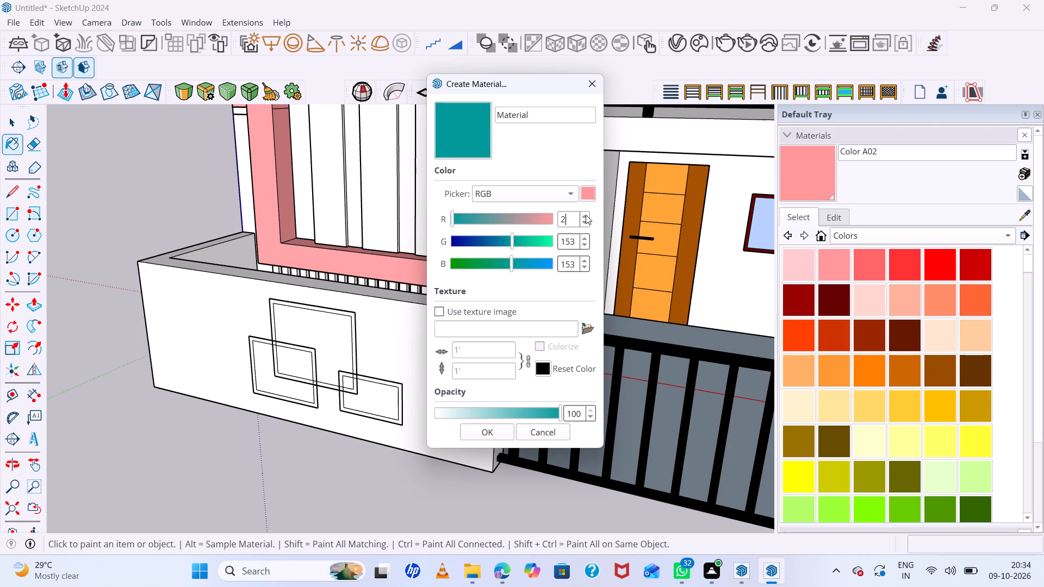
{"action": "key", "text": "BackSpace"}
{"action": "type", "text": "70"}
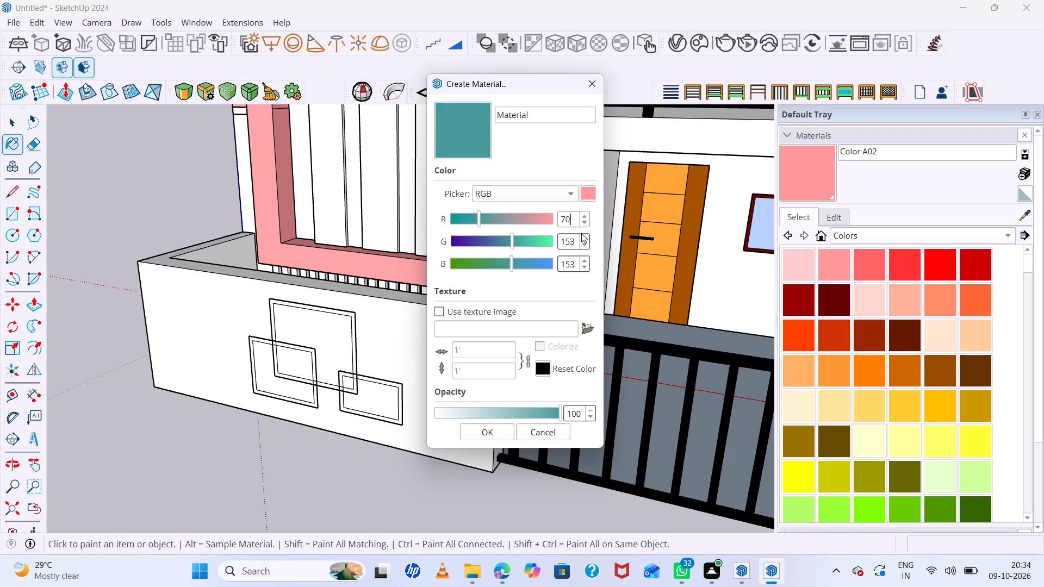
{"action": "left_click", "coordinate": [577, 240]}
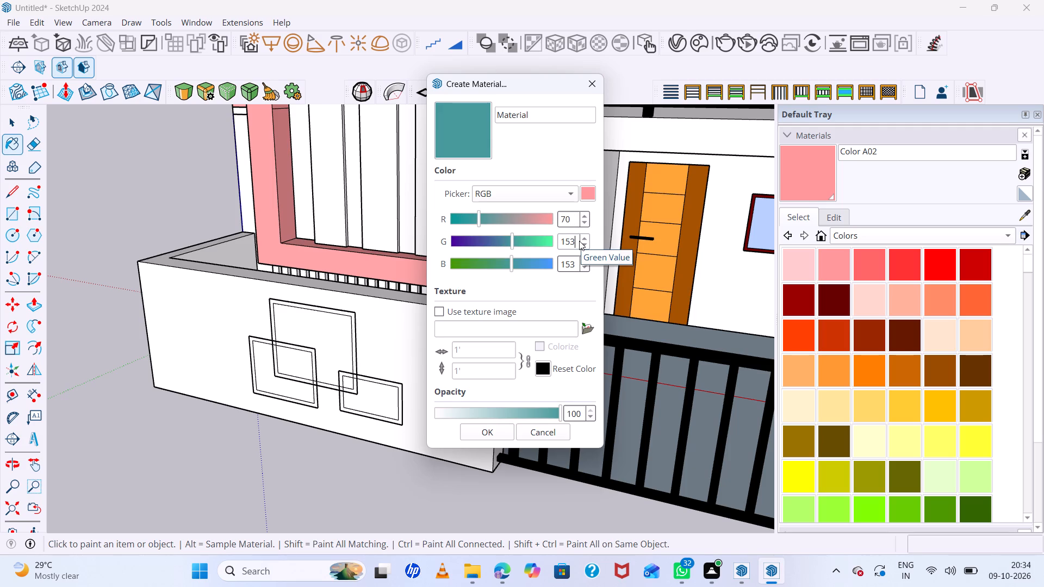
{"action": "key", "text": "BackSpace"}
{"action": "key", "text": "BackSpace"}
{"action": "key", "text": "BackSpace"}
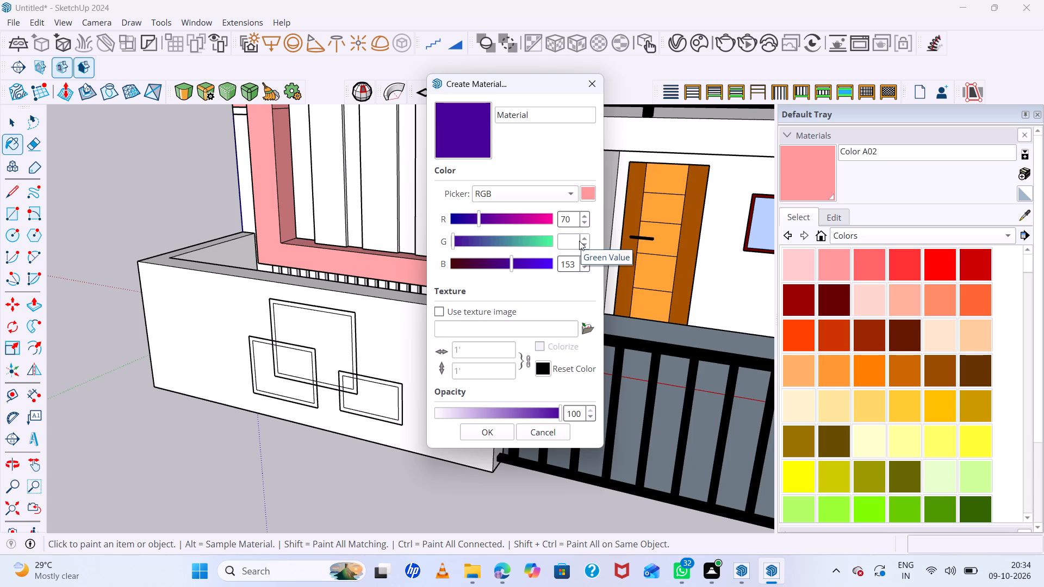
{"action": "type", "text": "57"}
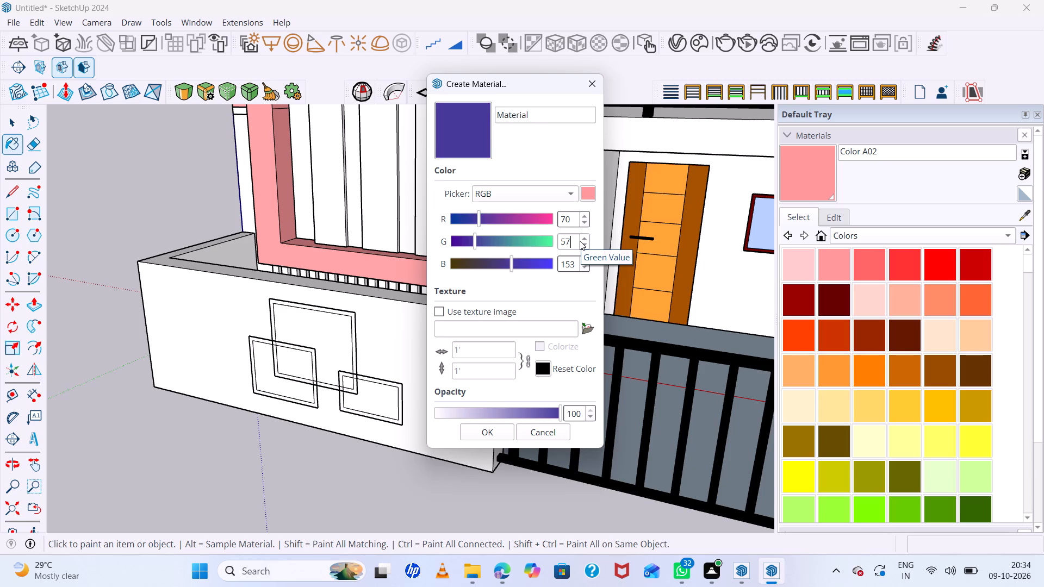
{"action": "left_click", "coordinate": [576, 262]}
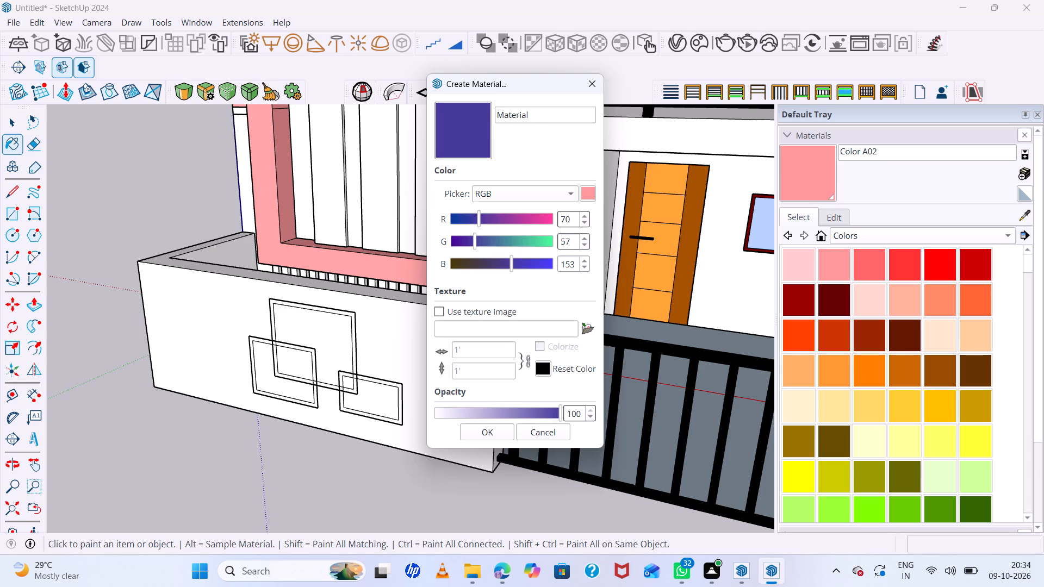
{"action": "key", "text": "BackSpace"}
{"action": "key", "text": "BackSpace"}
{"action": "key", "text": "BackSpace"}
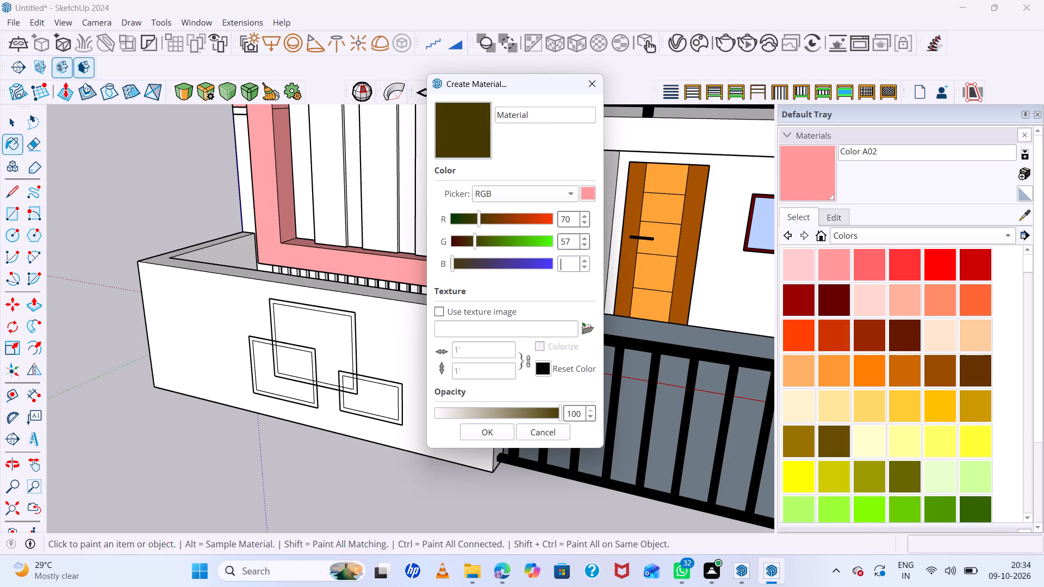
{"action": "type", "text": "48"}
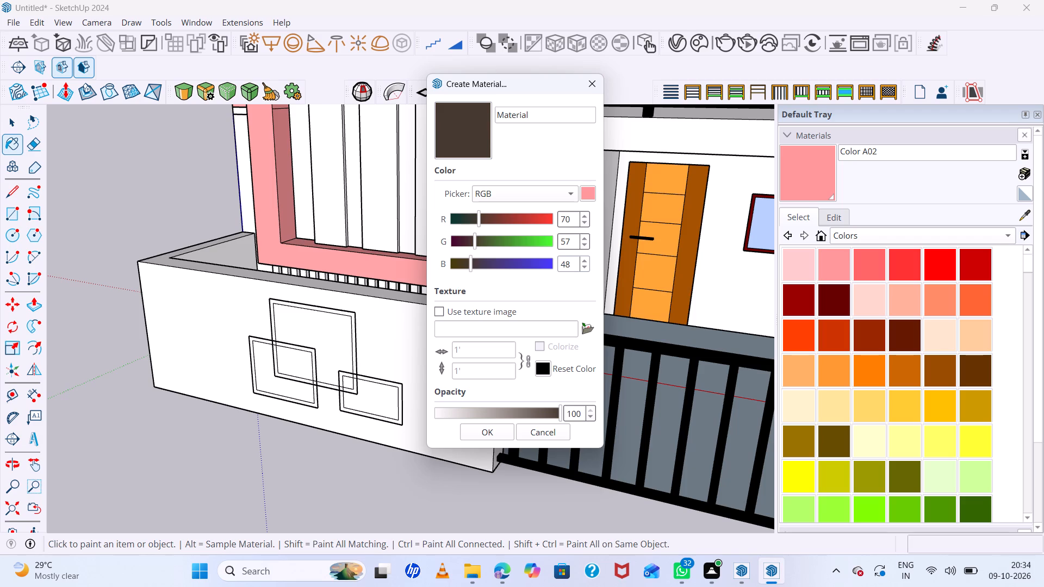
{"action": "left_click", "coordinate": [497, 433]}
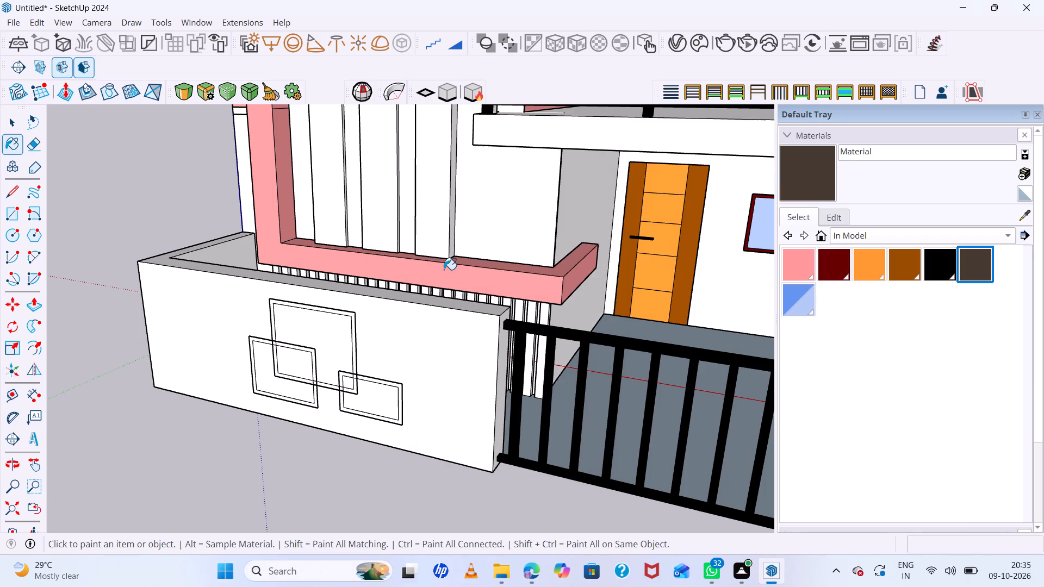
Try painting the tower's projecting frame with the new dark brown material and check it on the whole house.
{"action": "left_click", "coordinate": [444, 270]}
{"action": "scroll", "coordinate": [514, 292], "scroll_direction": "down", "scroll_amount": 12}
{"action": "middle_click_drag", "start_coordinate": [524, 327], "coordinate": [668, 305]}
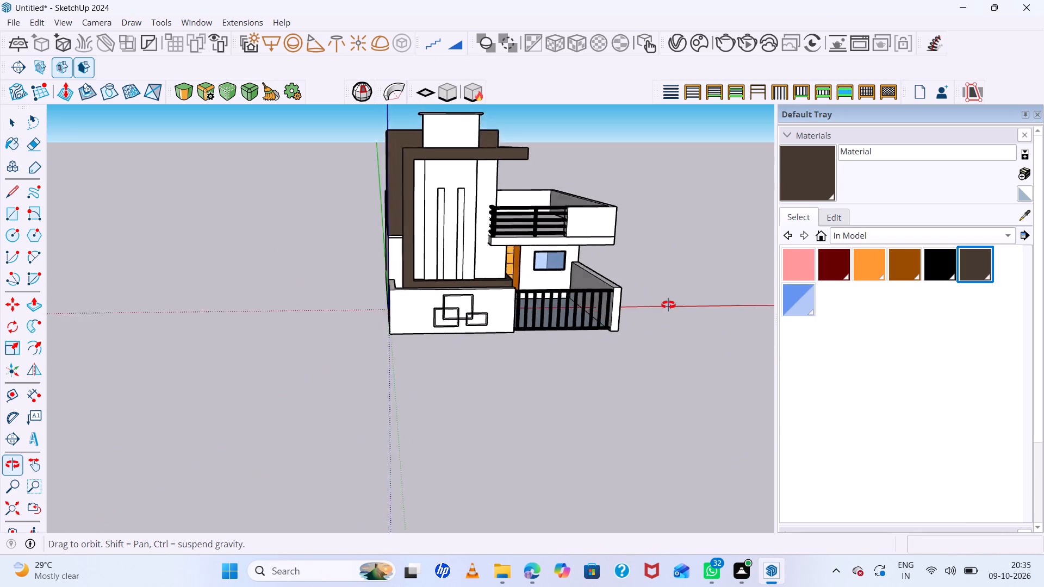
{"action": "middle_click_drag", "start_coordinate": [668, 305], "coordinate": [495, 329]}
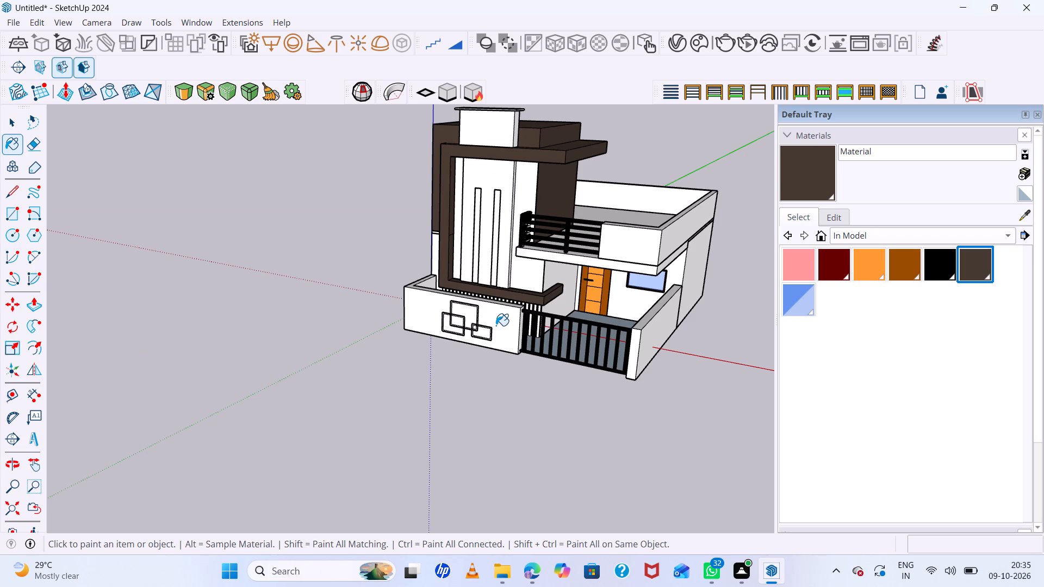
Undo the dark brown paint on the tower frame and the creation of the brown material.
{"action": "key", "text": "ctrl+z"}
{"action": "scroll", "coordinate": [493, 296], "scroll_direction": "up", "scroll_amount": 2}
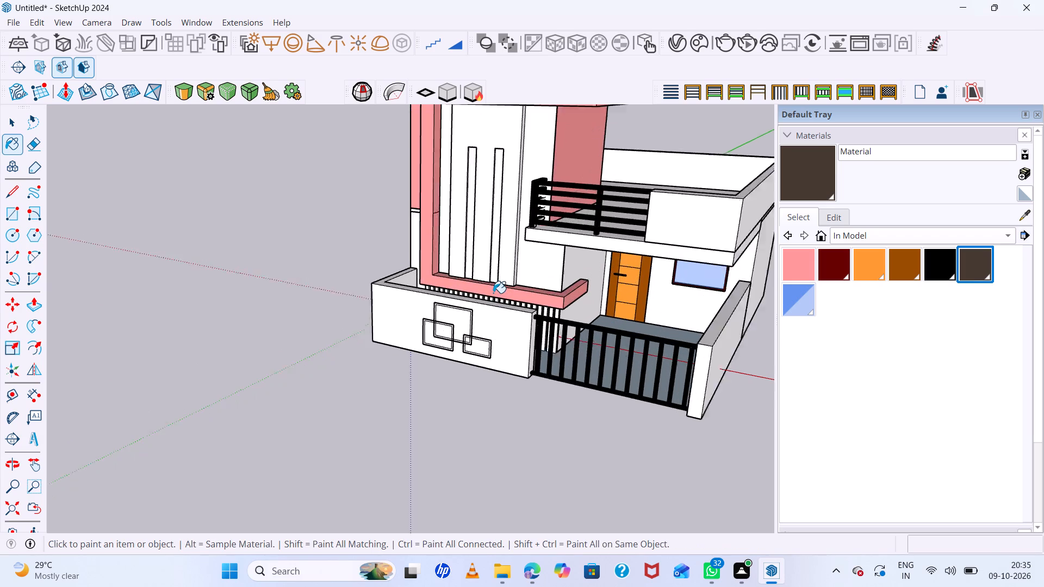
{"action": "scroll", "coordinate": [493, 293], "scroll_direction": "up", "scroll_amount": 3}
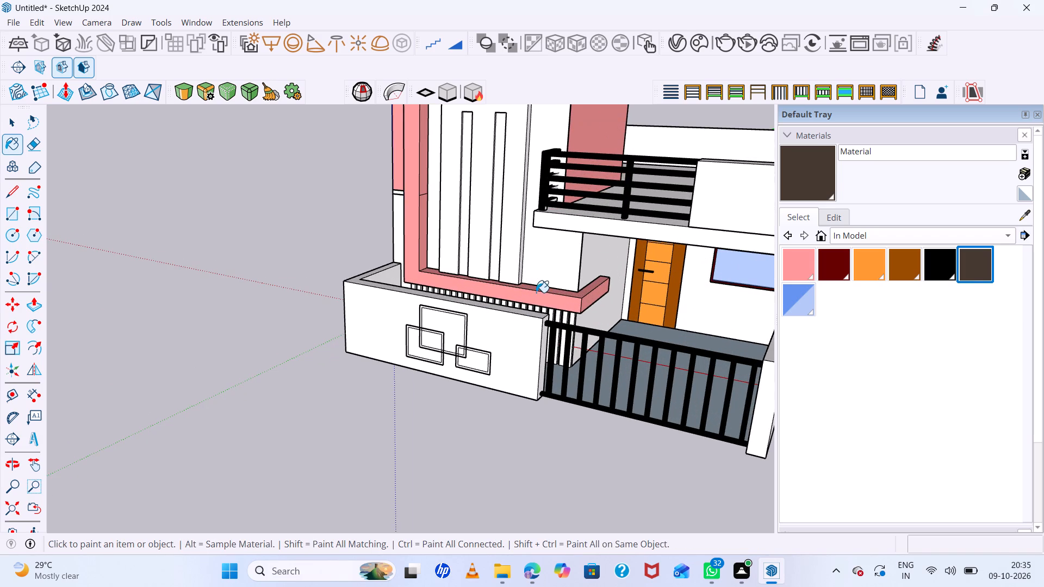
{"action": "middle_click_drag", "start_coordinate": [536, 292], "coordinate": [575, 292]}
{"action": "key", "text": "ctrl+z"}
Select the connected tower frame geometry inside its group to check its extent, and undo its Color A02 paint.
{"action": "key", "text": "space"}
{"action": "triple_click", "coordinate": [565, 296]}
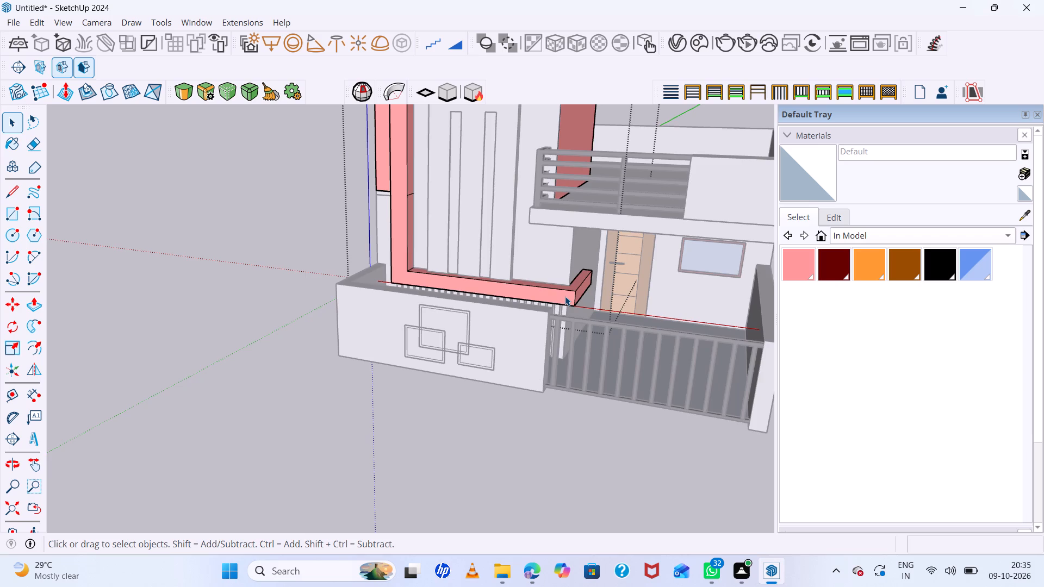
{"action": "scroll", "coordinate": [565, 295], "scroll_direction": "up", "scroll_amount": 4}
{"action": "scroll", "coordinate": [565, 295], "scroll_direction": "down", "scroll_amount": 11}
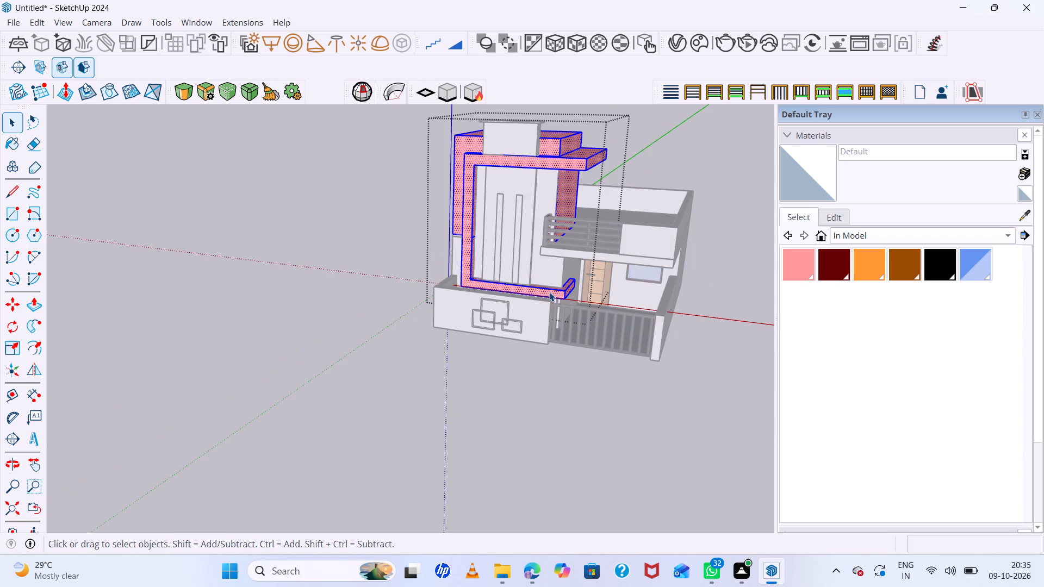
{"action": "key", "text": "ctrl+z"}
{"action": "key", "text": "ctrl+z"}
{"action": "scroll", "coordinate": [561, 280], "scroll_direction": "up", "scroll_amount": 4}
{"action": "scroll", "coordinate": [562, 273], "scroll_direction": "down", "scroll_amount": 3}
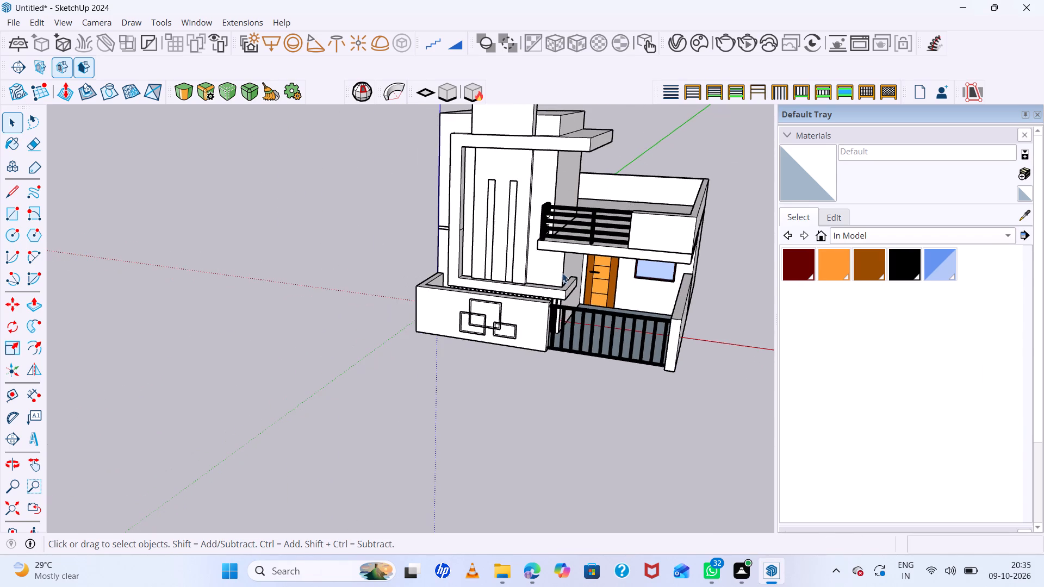
Open the tower frame's group and paint the frame's front face with Color A02 from the Colors collection.
{"action": "double_click", "coordinate": [561, 294]}
{"action": "left_click", "coordinate": [561, 294]}
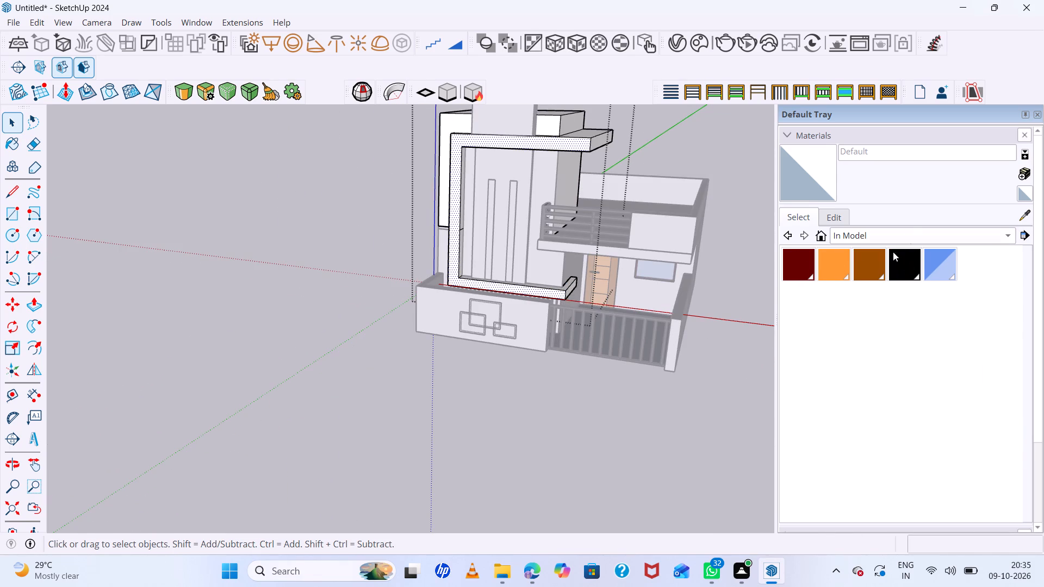
{"action": "left_click", "coordinate": [909, 242]}
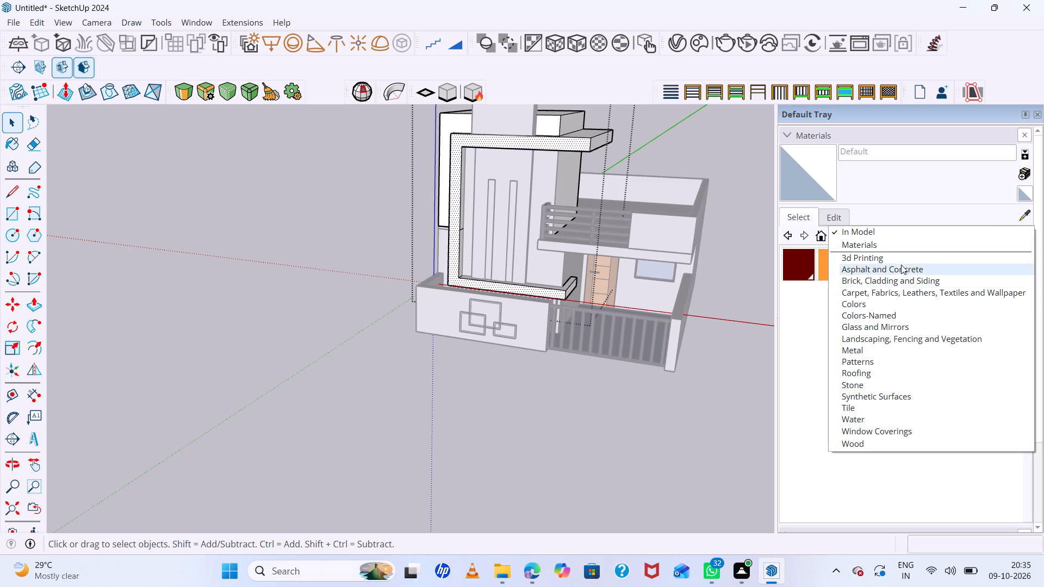
{"action": "left_click", "coordinate": [810, 321]}
{"action": "left_click", "coordinate": [1025, 239]}
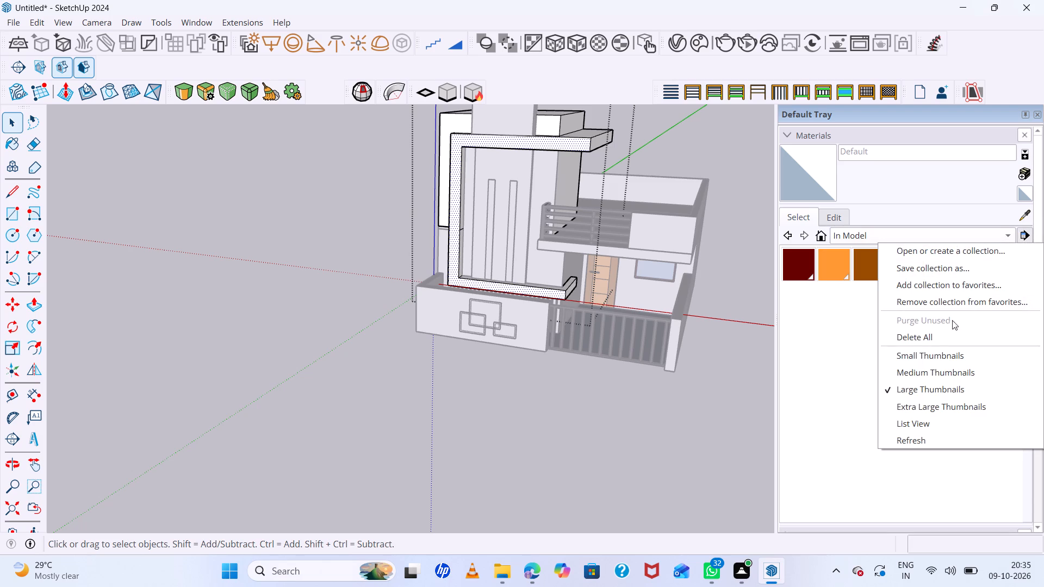
{"action": "left_click", "coordinate": [863, 344]}
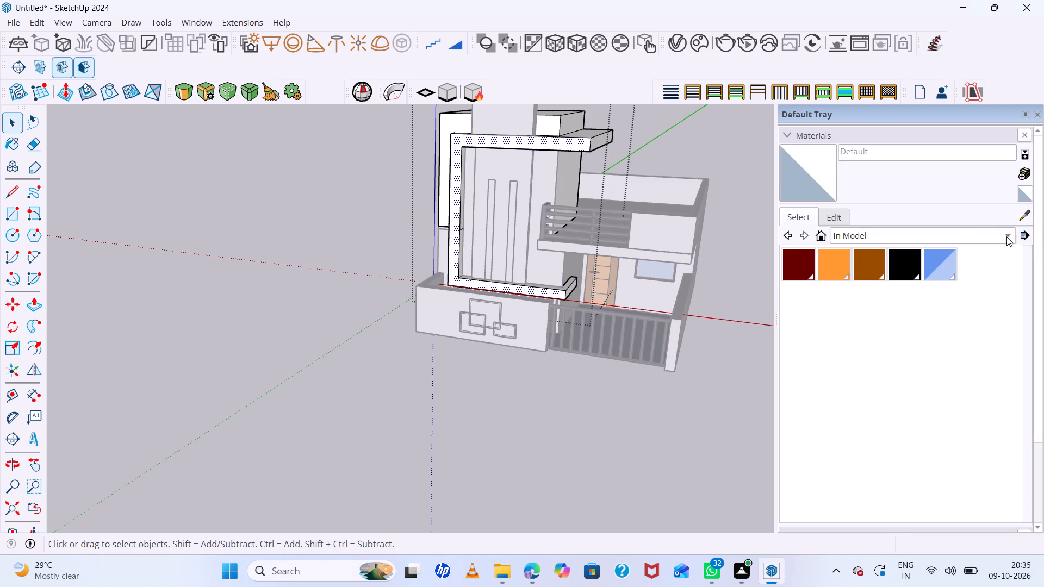
{"action": "left_click", "coordinate": [972, 236]}
{"action": "left_click", "coordinate": [856, 308]}
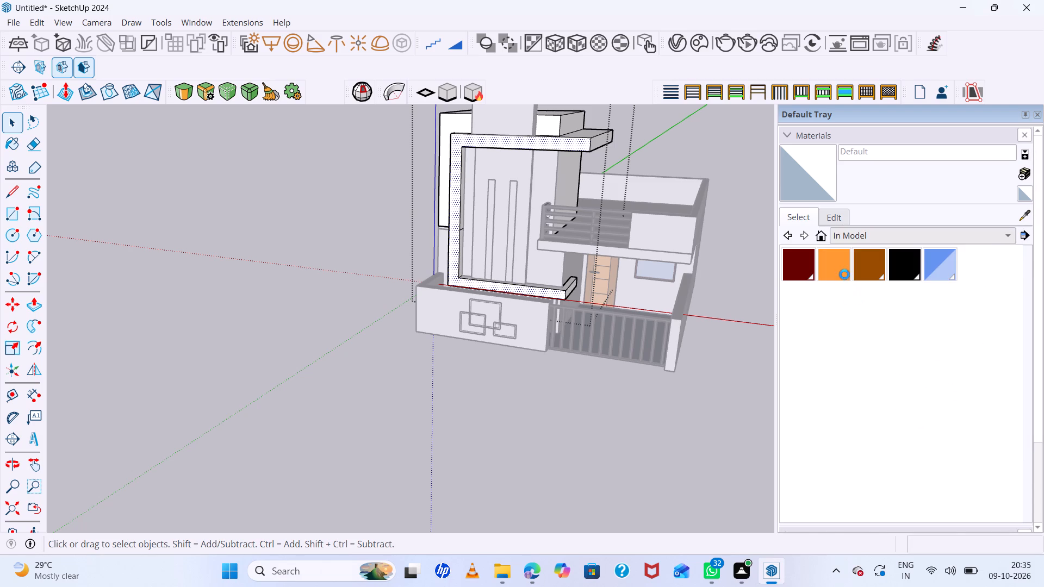
{"action": "left_click", "coordinate": [842, 270]}
{"action": "scroll", "coordinate": [539, 216], "scroll_direction": "up", "scroll_amount": 5}
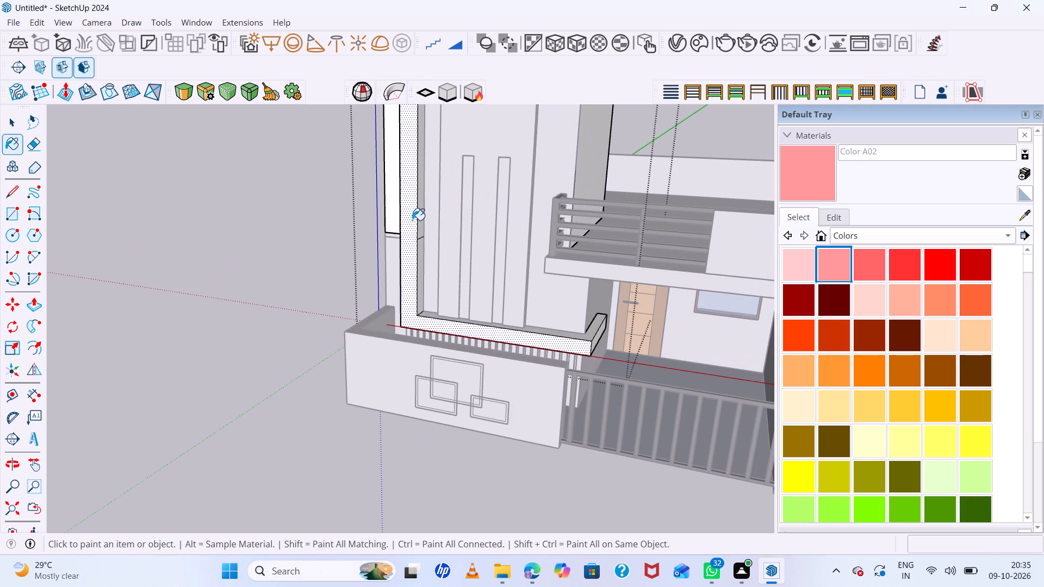
{"action": "left_click", "coordinate": [407, 222]}
Create a new dark brown material with RGB values 58, 49, 46.
{"action": "left_click", "coordinate": [1018, 176]}
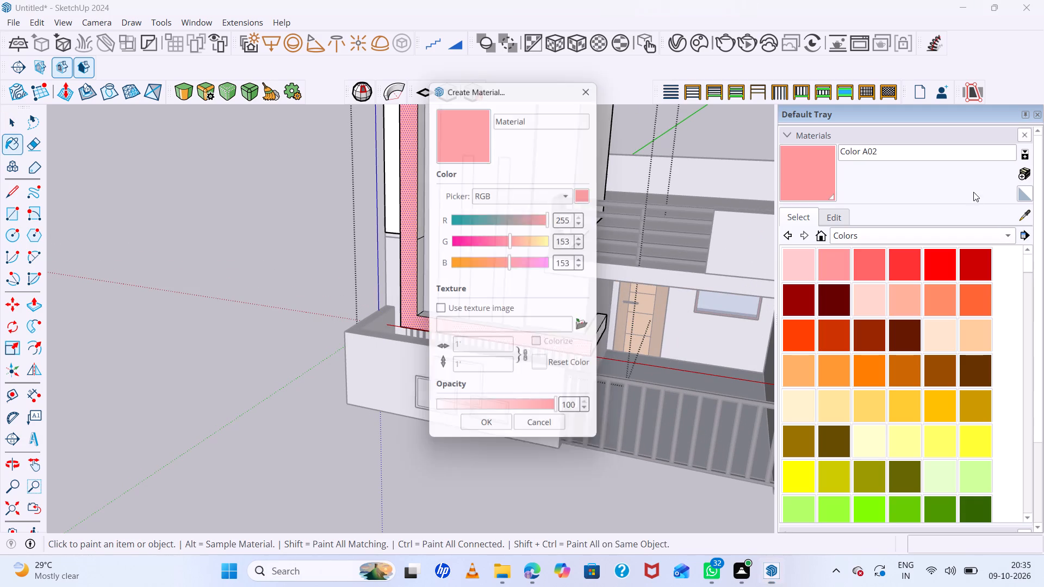
{"action": "left_click", "coordinate": [576, 221]}
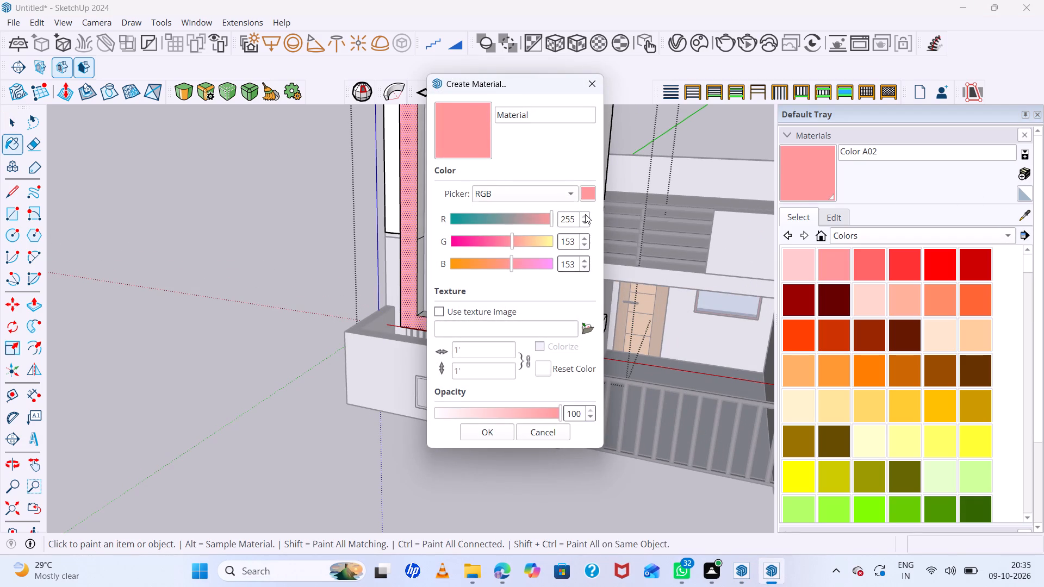
{"action": "key", "text": "BackSpace"}
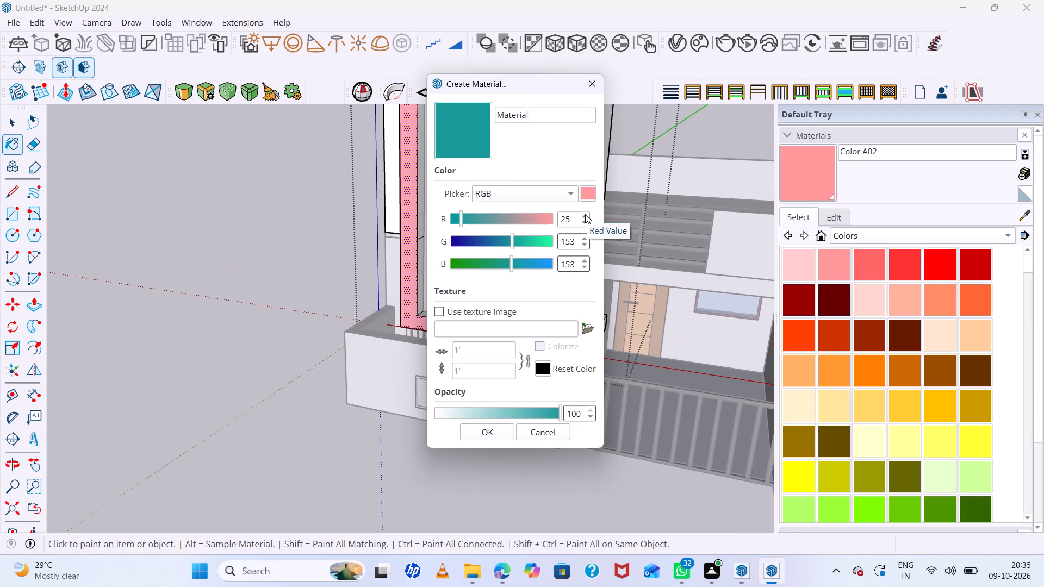
{"action": "key", "text": "BackSpace"}
{"action": "key", "text": "BackSpace"}
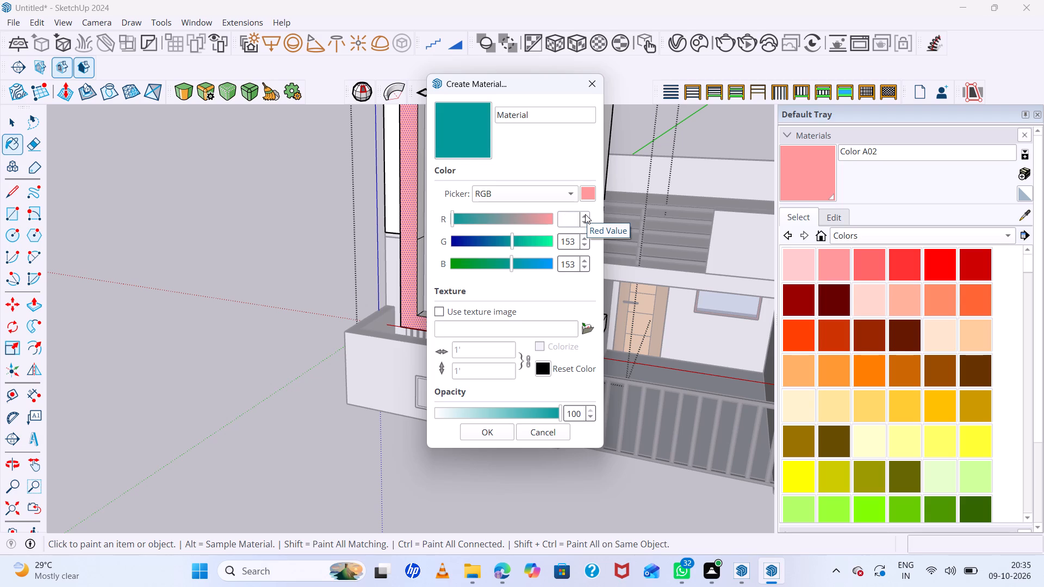
{"action": "type", "text": "55"}
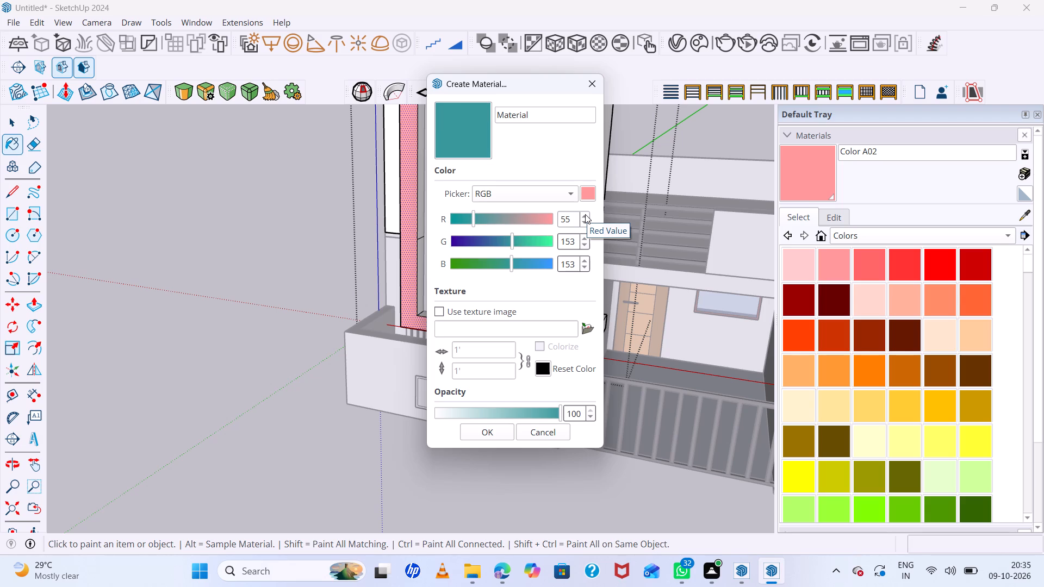
{"action": "key", "text": "BackSpace"}
{"action": "key", "text": "8"}
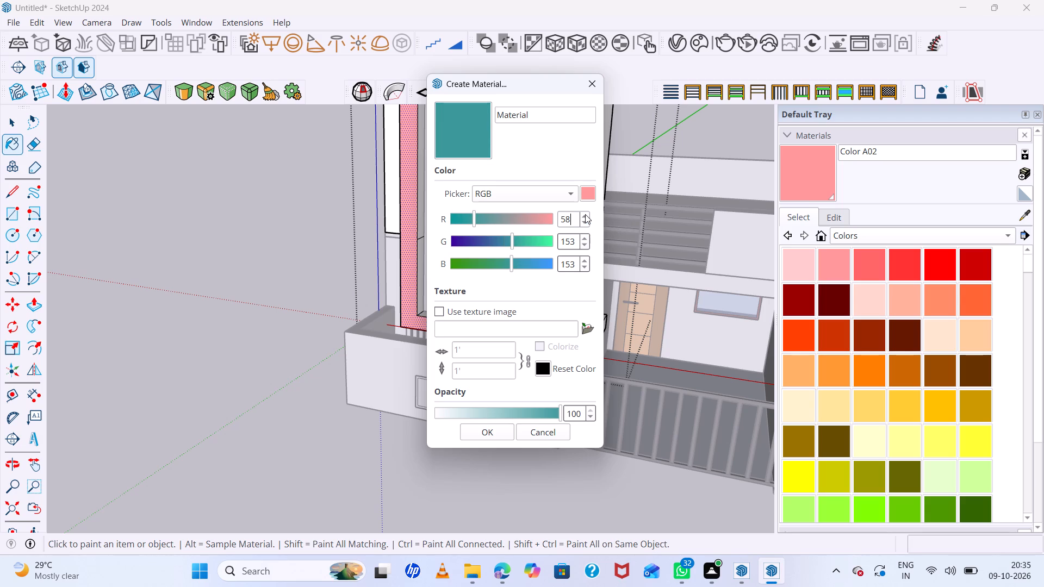
{"action": "double_click", "coordinate": [577, 239]}
{"action": "key", "text": "BackSpace"}
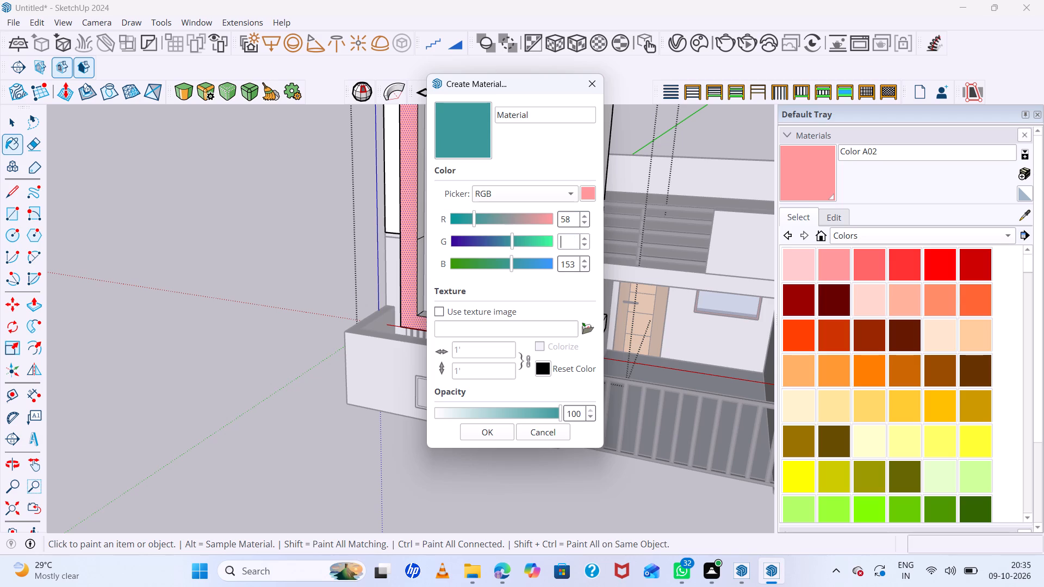
{"action": "type", "text": "49"}
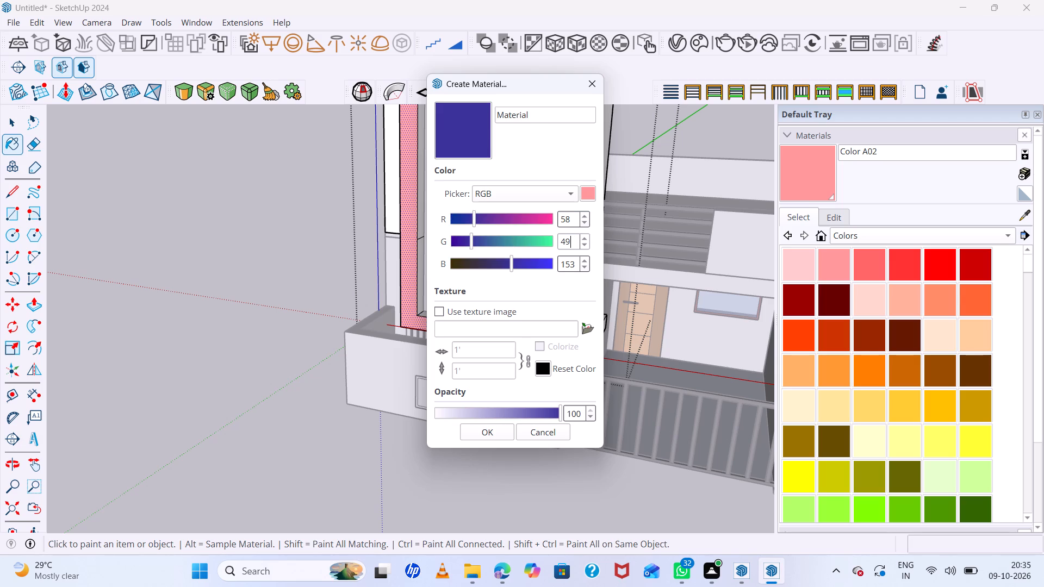
{"action": "left_click", "coordinate": [577, 261]}
{"action": "key", "text": "BackSpace"}
{"action": "key", "text": "BackSpace"}
{"action": "key", "text": "BackSpace"}
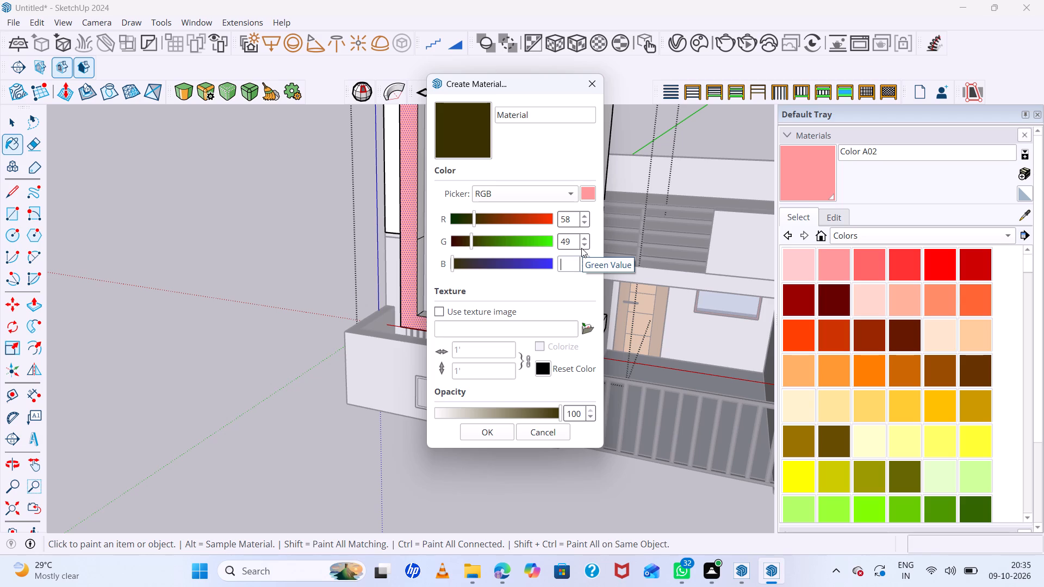
{"action": "type", "text": "46"}
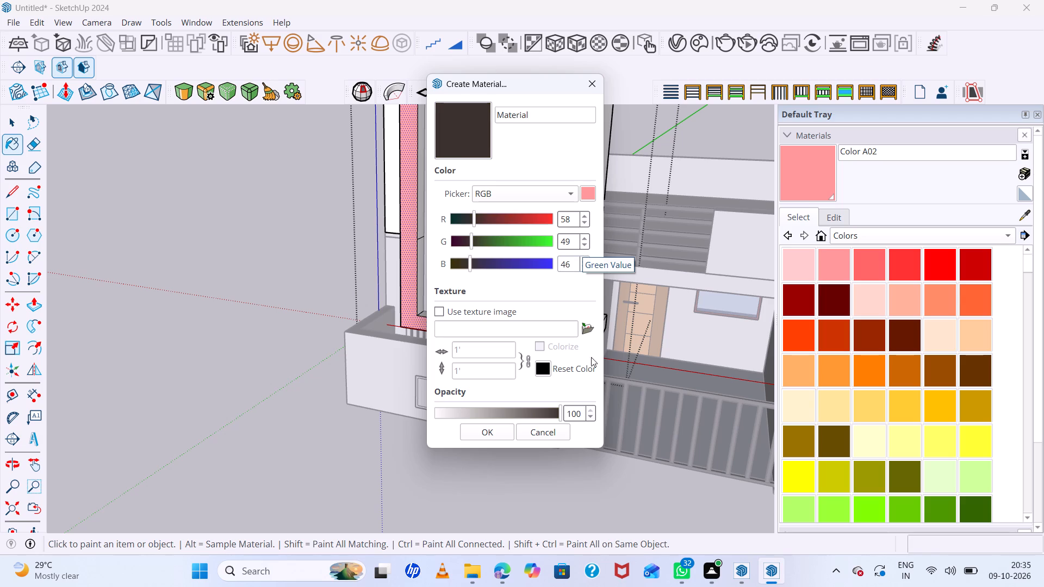
{"action": "left_click", "coordinate": [482, 432]}
Paint the tower frame's front face and both parts of its upright's outer side with the new dark brown.
{"action": "scroll", "coordinate": [434, 241], "scroll_direction": "up", "scroll_amount": 4}
{"action": "left_click", "coordinate": [393, 252]}
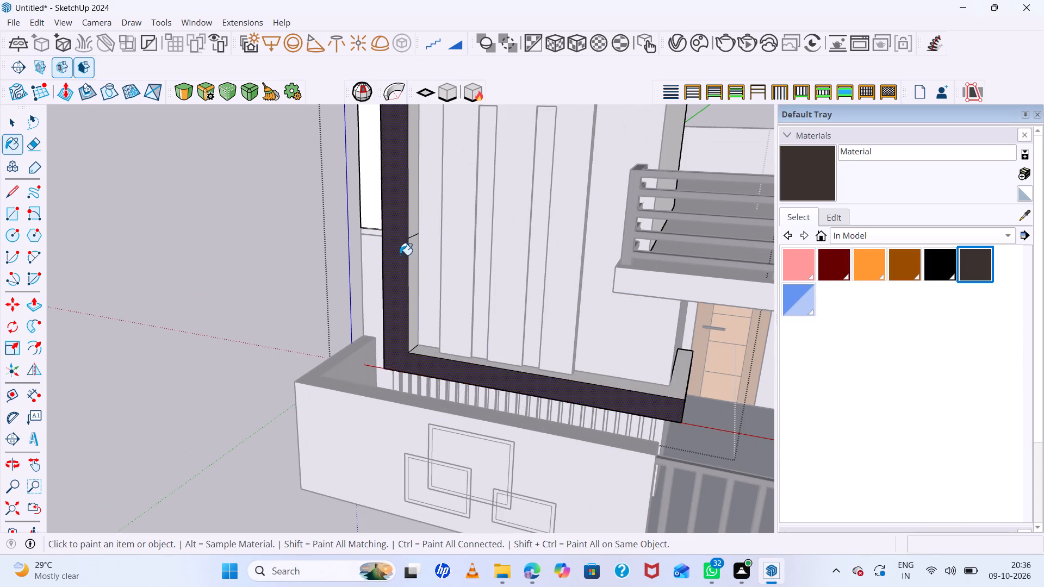
{"action": "middle_click_drag", "start_coordinate": [477, 292], "coordinate": [719, 168]}
{"action": "middle_click", "coordinate": [719, 168]}
{"action": "scroll", "coordinate": [399, 261], "scroll_direction": "up", "scroll_amount": 7}
{"action": "left_click", "coordinate": [330, 283]}
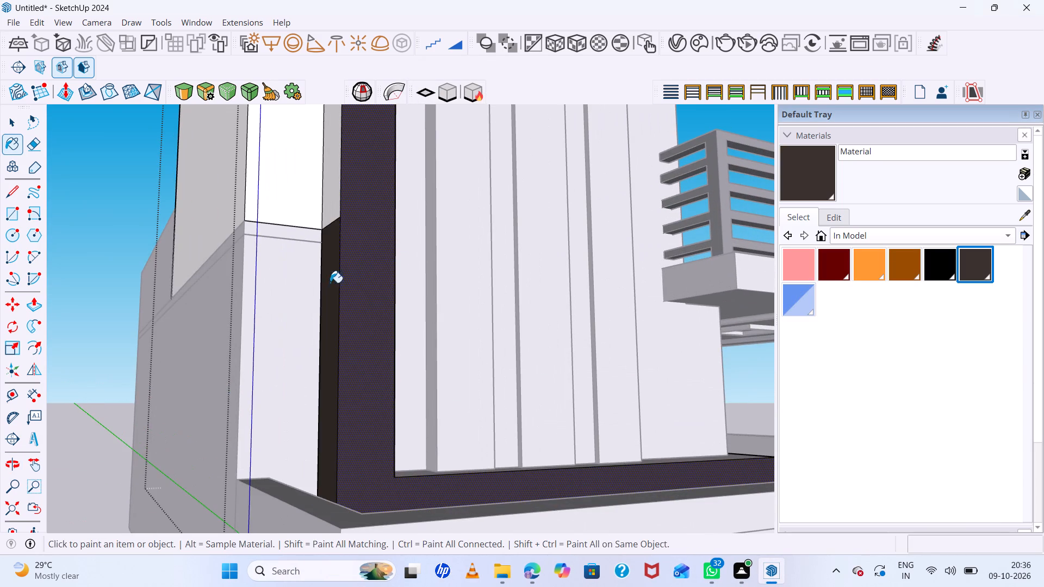
{"action": "left_click", "coordinate": [330, 211]}
Paint the upper face of the frame's bottom arm and the upright's inner faces with the dark brown material.
{"action": "scroll", "coordinate": [439, 254], "scroll_direction": "down", "scroll_amount": 5}
{"action": "middle_click_drag", "start_coordinate": [519, 313], "coordinate": [400, 508]}
{"action": "middle_click_drag", "start_coordinate": [397, 510], "coordinate": [393, 520]}
{"action": "scroll", "coordinate": [445, 445], "scroll_direction": "up", "scroll_amount": 3}
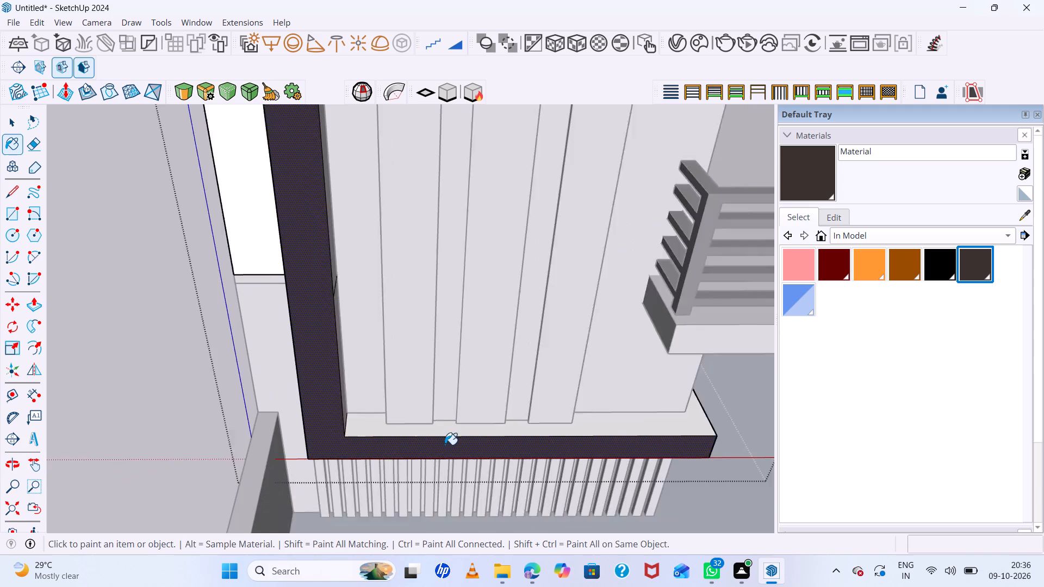
{"action": "scroll", "coordinate": [445, 445], "scroll_direction": "up", "scroll_amount": 3}
{"action": "left_click", "coordinate": [438, 427]}
{"action": "scroll", "coordinate": [331, 406], "scroll_direction": "down", "scroll_amount": 13}
{"action": "scroll", "coordinate": [456, 416], "scroll_direction": "up", "scroll_amount": 5}
{"action": "middle_click_drag", "start_coordinate": [457, 415], "coordinate": [452, 365]}
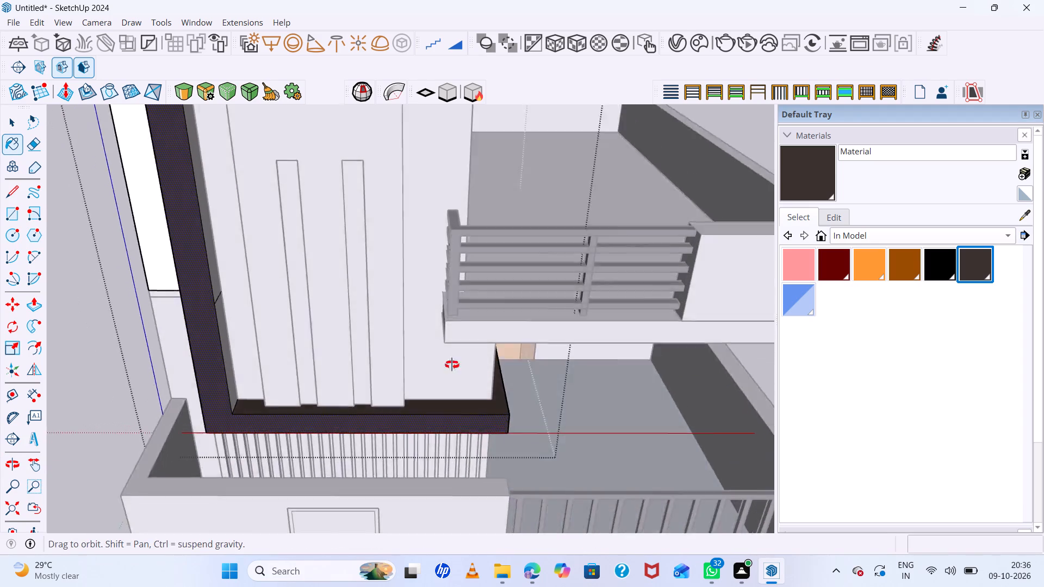
{"action": "middle_click_drag", "start_coordinate": [452, 365], "coordinate": [262, 295]}
{"action": "scroll", "coordinate": [260, 290], "scroll_direction": "up", "scroll_amount": 4}
{"action": "left_click", "coordinate": [260, 290]}
{"action": "left_click", "coordinate": [259, 239]}
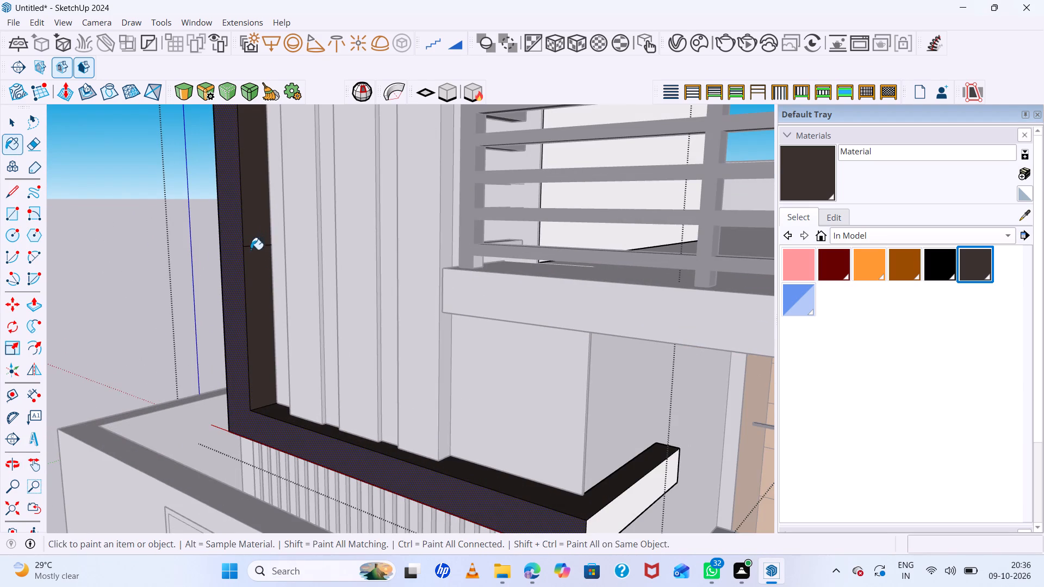
Paint the outer side and underside of the frame's bottom arm, near the entrance, with the dark brown material.
{"action": "scroll", "coordinate": [252, 269], "scroll_direction": "down", "scroll_amount": 5}
{"action": "middle_click_drag", "start_coordinate": [422, 429], "coordinate": [440, 401]}
{"action": "scroll", "coordinate": [504, 407], "scroll_direction": "up", "scroll_amount": 5}
{"action": "left_click", "coordinate": [490, 410]}
{"action": "middle_click_drag", "start_coordinate": [465, 421], "coordinate": [449, 365]}
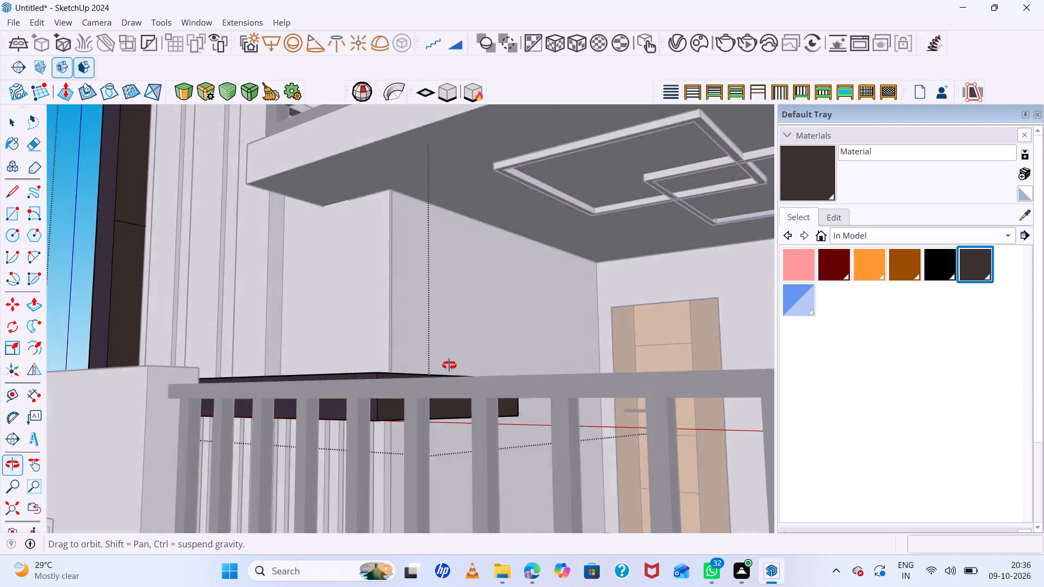
{"action": "middle_click_drag", "start_coordinate": [449, 365], "coordinate": [437, 348]}
{"action": "scroll", "coordinate": [436, 430], "scroll_direction": "up", "scroll_amount": 16}
{"action": "scroll", "coordinate": [338, 402], "scroll_direction": "up", "scroll_amount": 3}
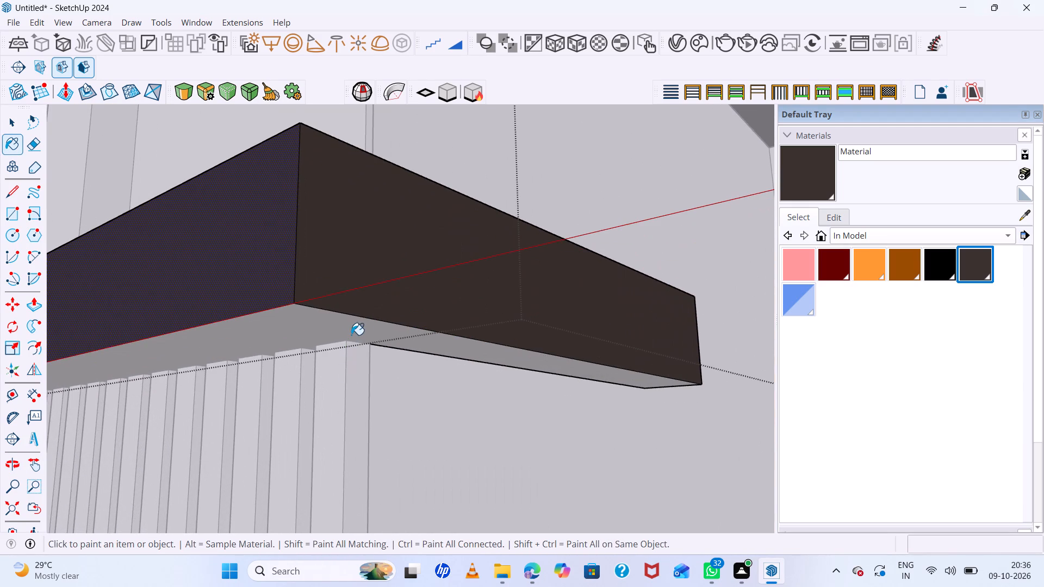
{"action": "left_click", "coordinate": [351, 334]}
Paint the underside and projecting outer side of the frame's top arm dark brown, and check the frame on the whole house.
{"action": "scroll", "coordinate": [431, 343], "scroll_direction": "down", "scroll_amount": 14}
{"action": "scroll", "coordinate": [348, 419], "scroll_direction": "down", "scroll_amount": 6}
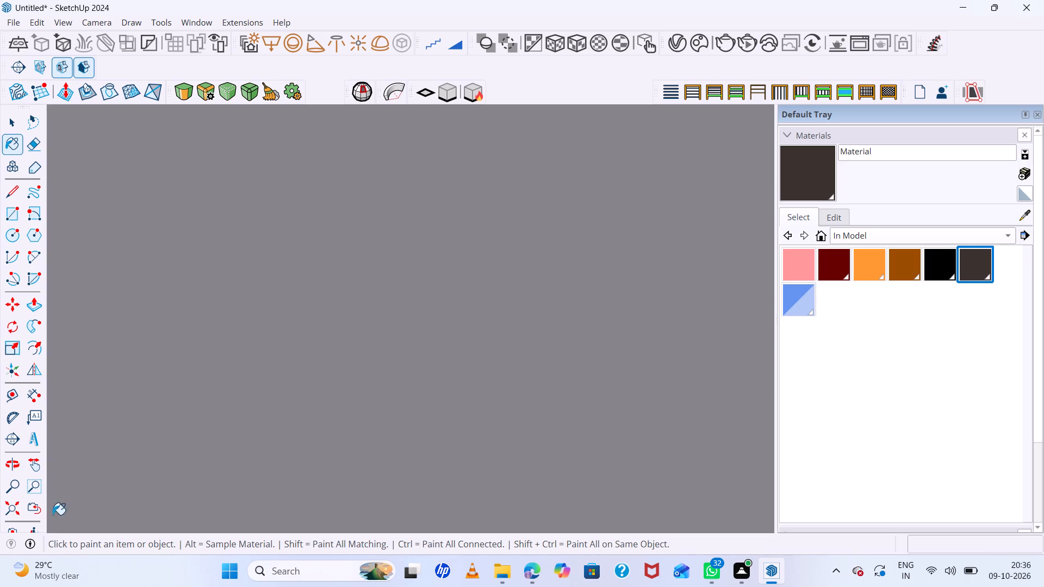
{"action": "left_click", "coordinate": [5, 511]}
{"action": "scroll", "coordinate": [486, 262], "scroll_direction": "down", "scroll_amount": 8}
{"action": "scroll", "coordinate": [365, 250], "scroll_direction": "up", "scroll_amount": 12}
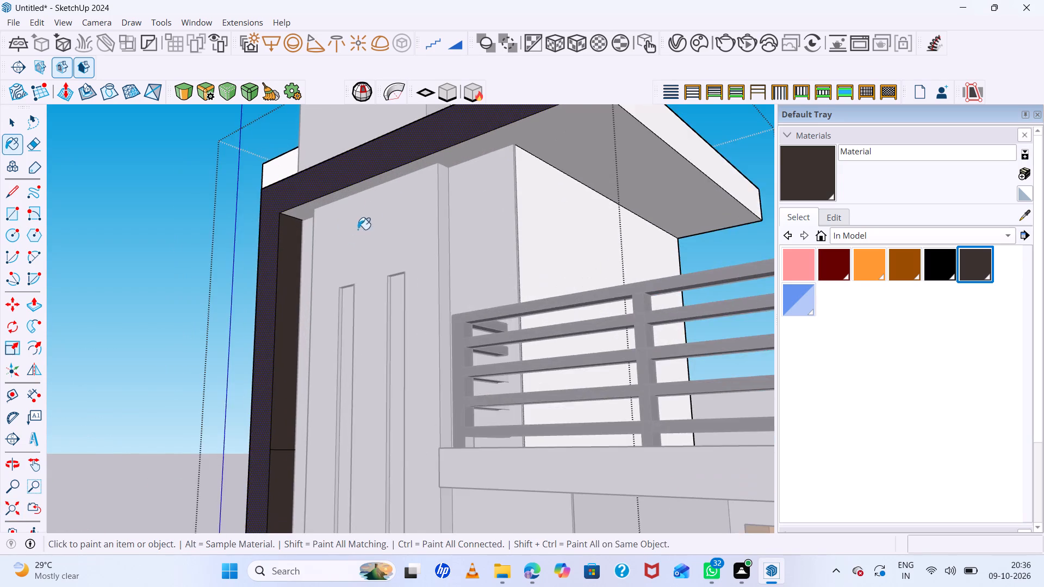
{"action": "scroll", "coordinate": [330, 185], "scroll_direction": "up", "scroll_amount": 12}
{"action": "left_click", "coordinate": [301, 237]}
{"action": "scroll", "coordinate": [296, 232], "scroll_direction": "down", "scroll_amount": 10}
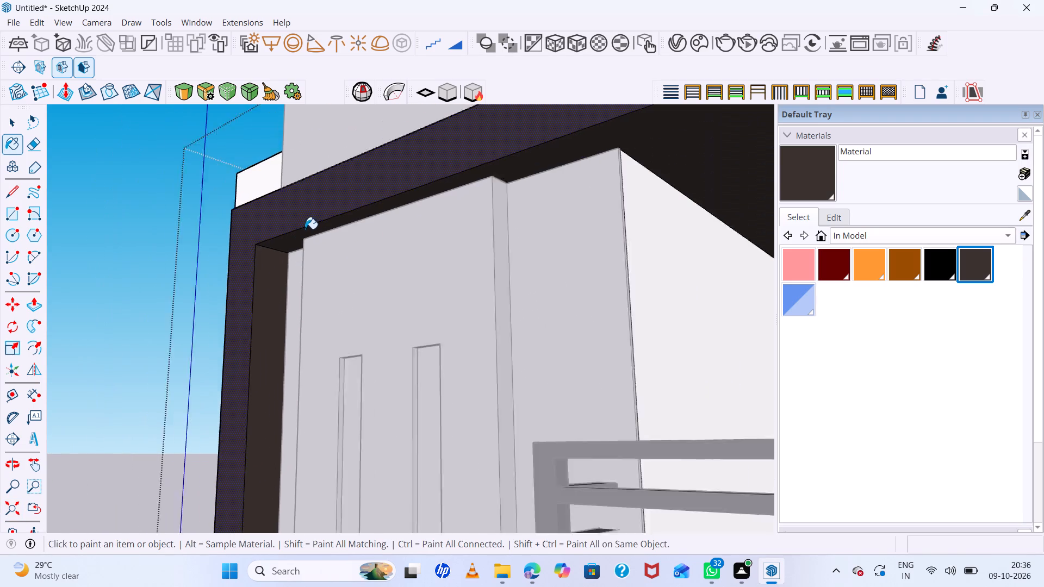
{"action": "scroll", "coordinate": [305, 229], "scroll_direction": "down", "scroll_amount": 11}
{"action": "scroll", "coordinate": [495, 196], "scroll_direction": "up", "scroll_amount": 6}
{"action": "left_click", "coordinate": [442, 198]}
{"action": "scroll", "coordinate": [392, 200], "scroll_direction": "down", "scroll_amount": 7}
{"action": "middle_click_drag", "start_coordinate": [461, 228], "coordinate": [515, 248]}
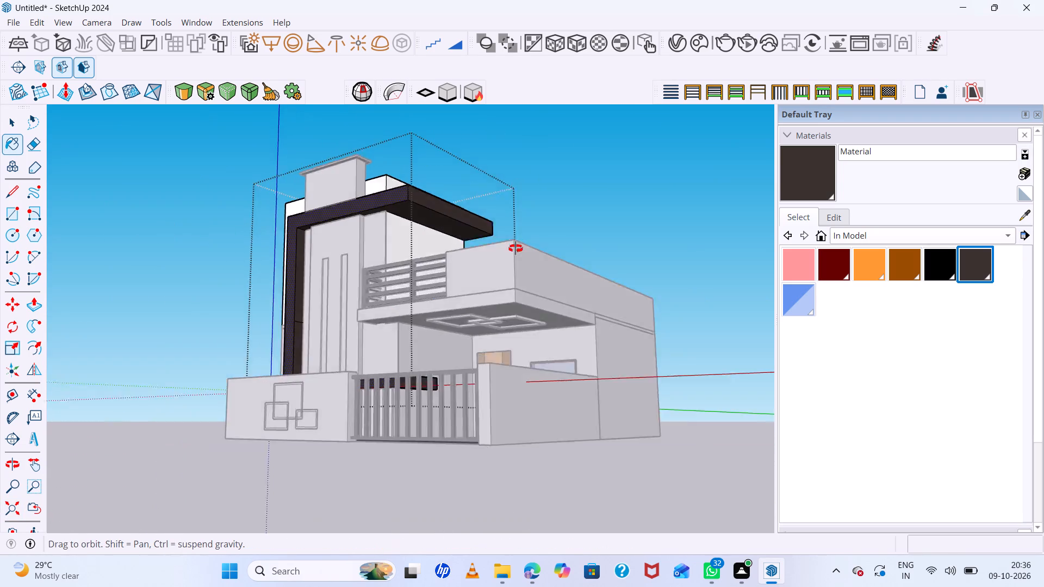
{"action": "middle_click_drag", "start_coordinate": [515, 248], "coordinate": [575, 402]}
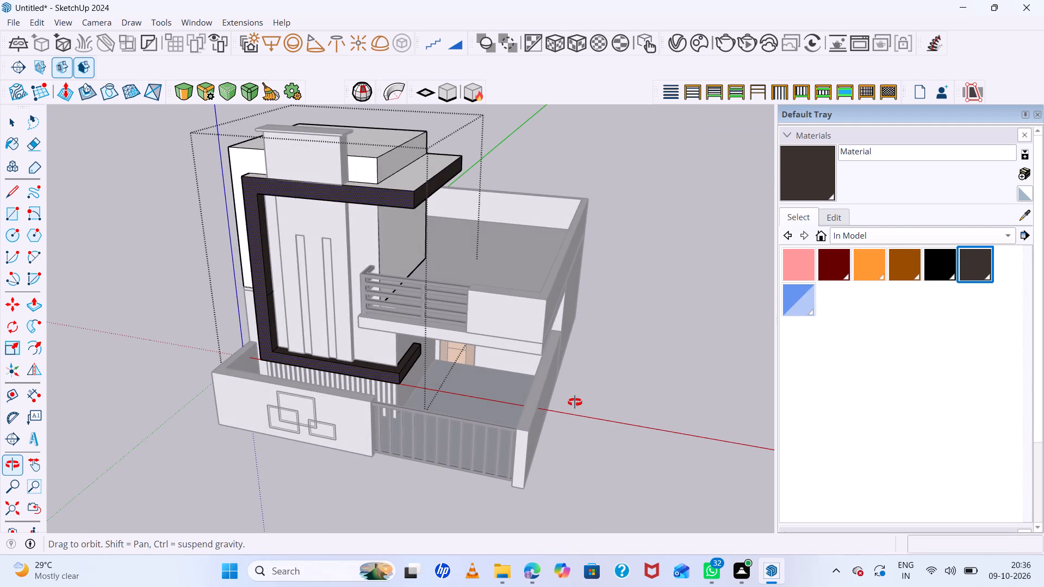
{"action": "middle_click_drag", "start_coordinate": [575, 402], "coordinate": [592, 313]}
{"action": "middle_click", "coordinate": [592, 313]}
Leave the frame's group and paint the end strip of the ribbed wall below the frame's bottom arm dark brown.
{"action": "scroll", "coordinate": [351, 386], "scroll_direction": "up", "scroll_amount": 20}
{"action": "scroll", "coordinate": [351, 386], "scroll_direction": "up", "scroll_amount": 2}
{"action": "middle_click_drag", "start_coordinate": [465, 429], "coordinate": [465, 432]}
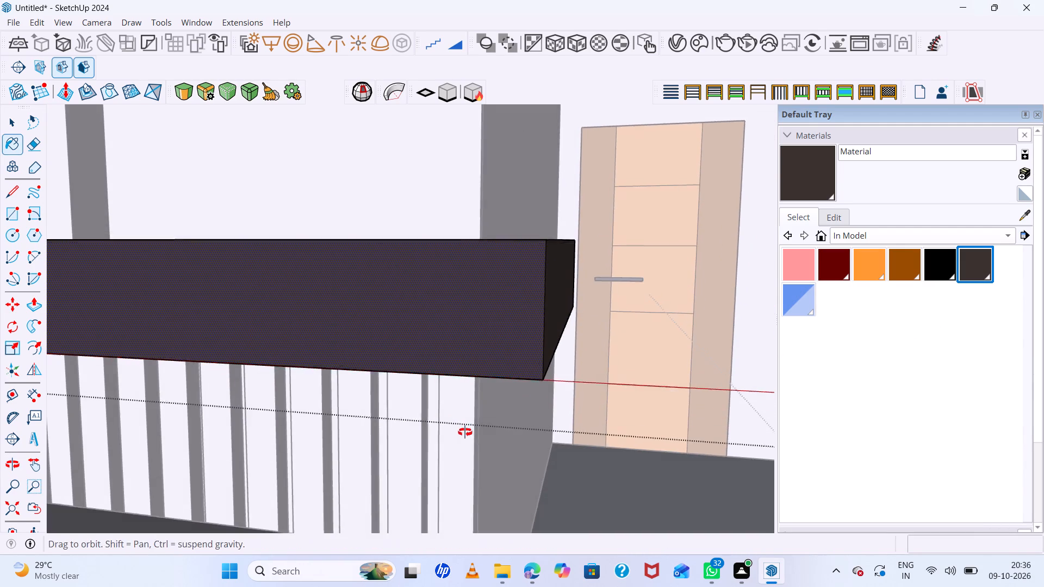
{"action": "middle_click_drag", "start_coordinate": [465, 432], "coordinate": [461, 436]}
{"action": "key", "text": "space"}
{"action": "double_click", "coordinate": [611, 452]}
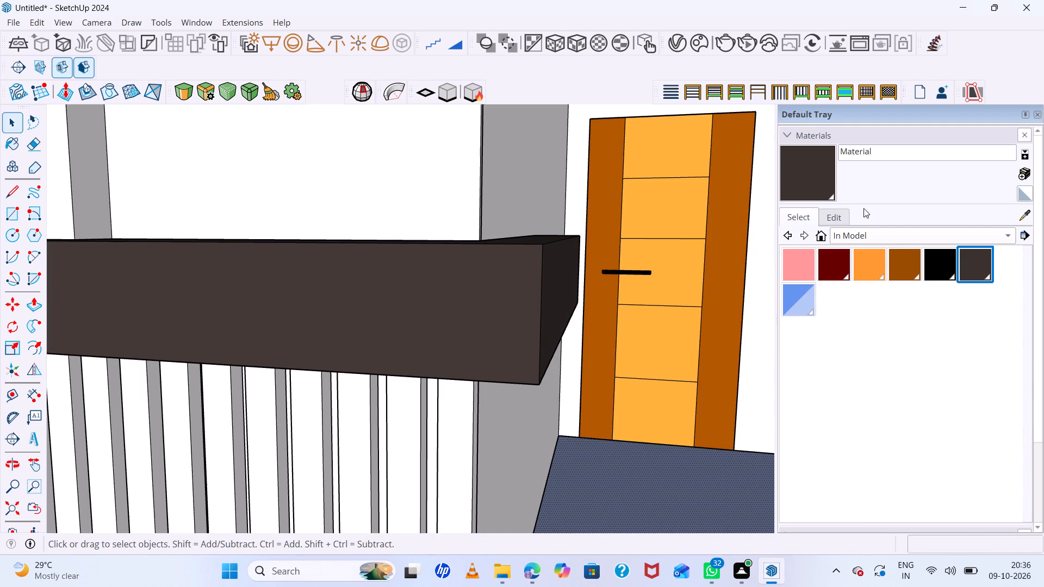
{"action": "left_click", "coordinate": [814, 186]}
{"action": "scroll", "coordinate": [445, 453], "scroll_direction": "up", "scroll_amount": 5}
{"action": "left_click", "coordinate": [471, 430]}
{"action": "scroll", "coordinate": [464, 421], "scroll_direction": "down", "scroll_amount": 4}
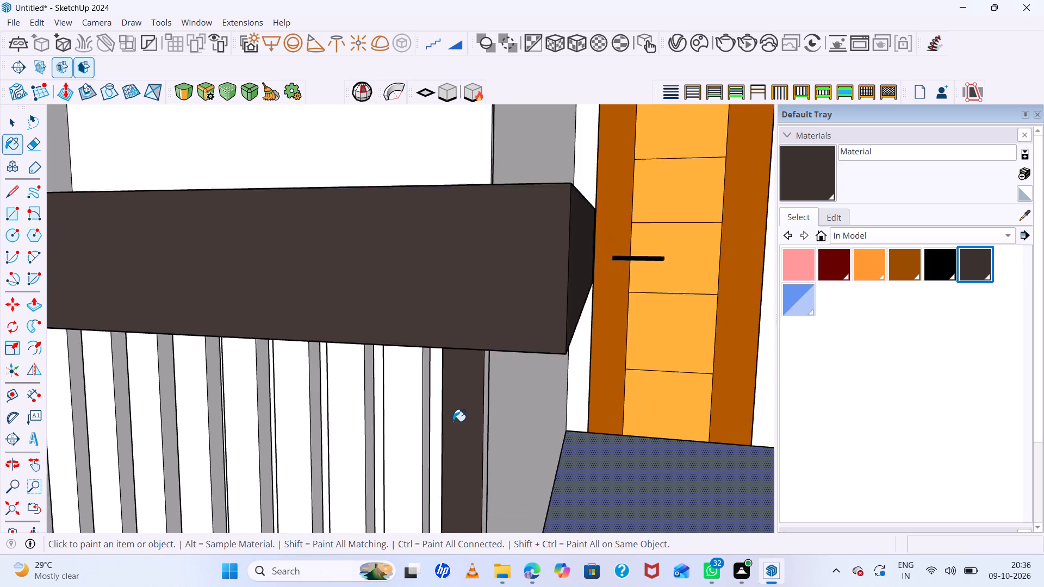
{"action": "scroll", "coordinate": [453, 421], "scroll_direction": "down", "scroll_amount": 1}
{"action": "scroll", "coordinate": [461, 421], "scroll_direction": "up", "scroll_amount": 5}
{"action": "middle_click_drag", "start_coordinate": [463, 420], "coordinate": [463, 411]}
{"action": "middle_click", "coordinate": [463, 411]}
{"action": "left_click", "coordinate": [464, 410], "text": "shift"}
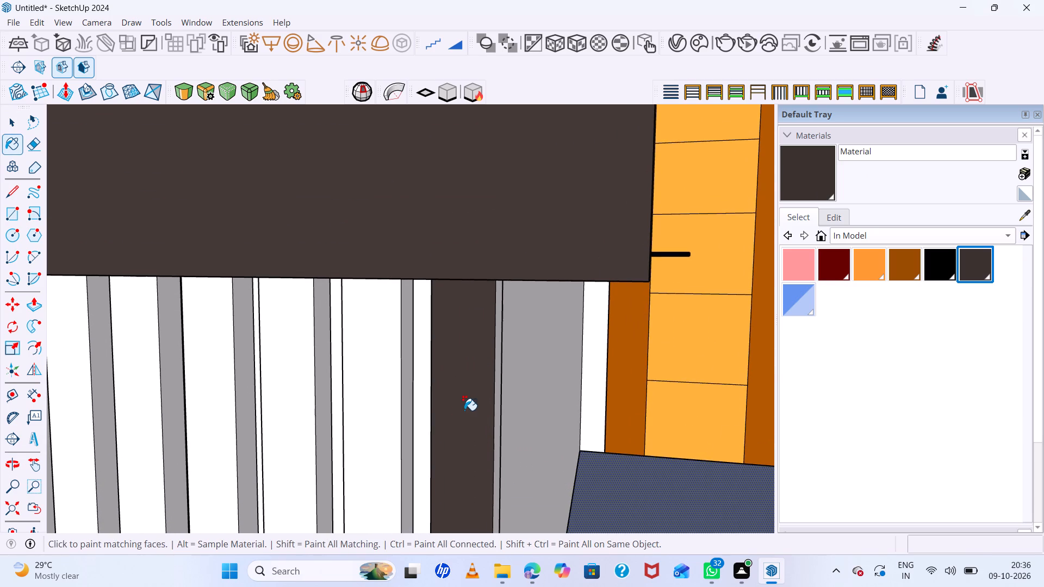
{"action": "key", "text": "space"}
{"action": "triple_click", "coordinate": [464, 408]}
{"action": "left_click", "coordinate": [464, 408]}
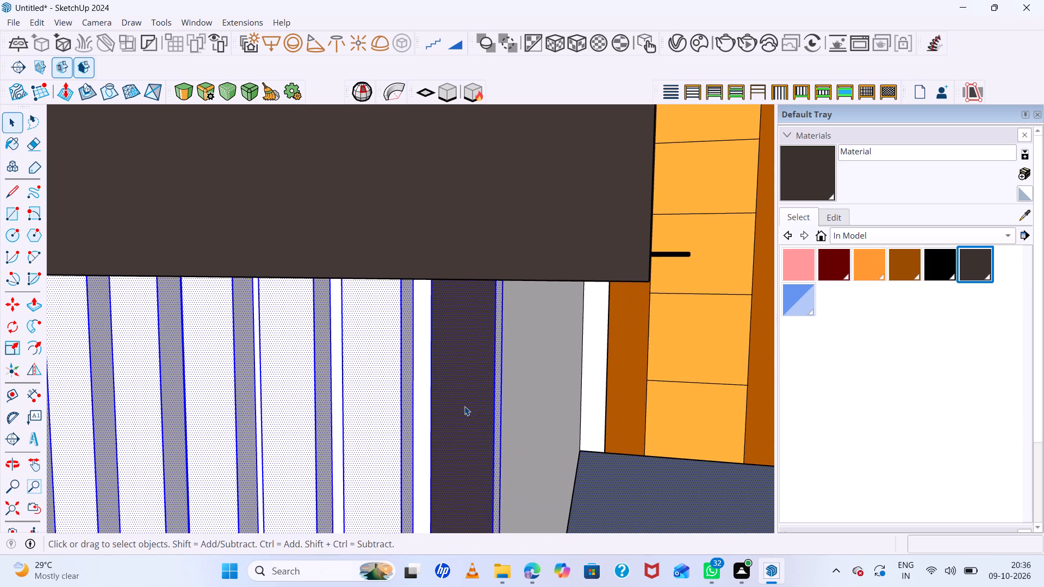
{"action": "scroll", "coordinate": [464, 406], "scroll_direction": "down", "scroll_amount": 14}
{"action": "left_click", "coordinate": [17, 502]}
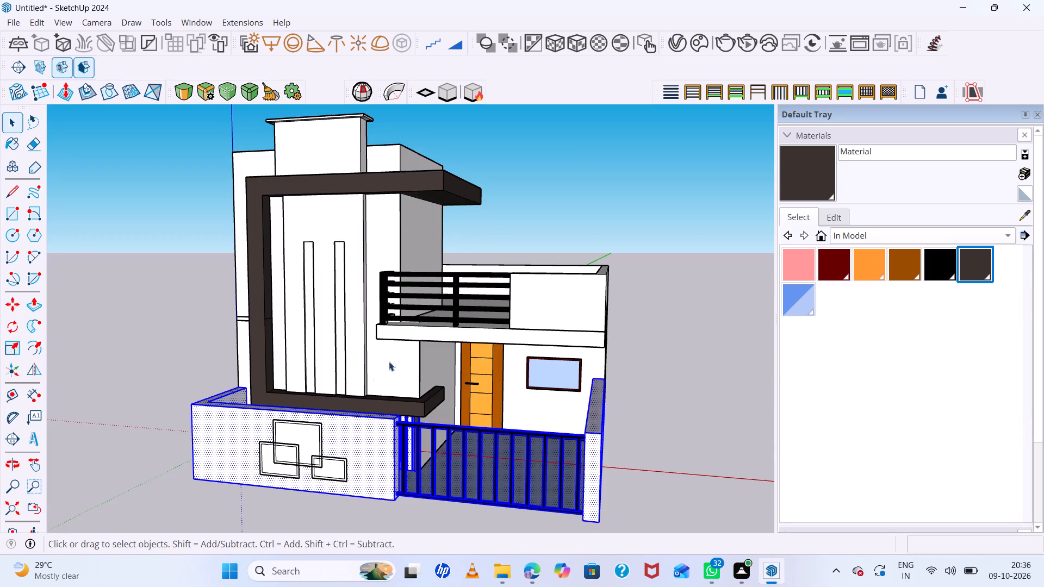
Paint the outer side face of the end rib at the entrance corner with the dark brown material.
{"action": "scroll", "coordinate": [398, 354], "scroll_direction": "down", "scroll_amount": 5}
{"action": "scroll", "coordinate": [413, 360], "scroll_direction": "up", "scroll_amount": 10}
{"action": "middle_click_drag", "start_coordinate": [409, 434], "coordinate": [337, 488]}
{"action": "scroll", "coordinate": [349, 470], "scroll_direction": "up", "scroll_amount": 6}
{"action": "key", "text": "space"}
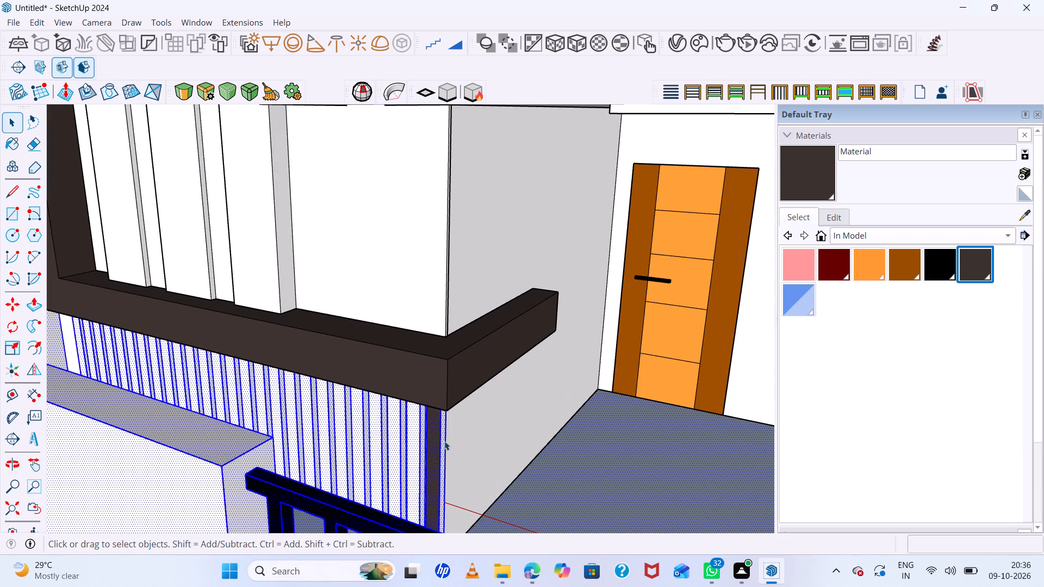
{"action": "left_click", "coordinate": [451, 438]}
{"action": "double_click", "coordinate": [439, 440]}
{"action": "scroll", "coordinate": [439, 440], "scroll_direction": "up", "scroll_amount": 5}
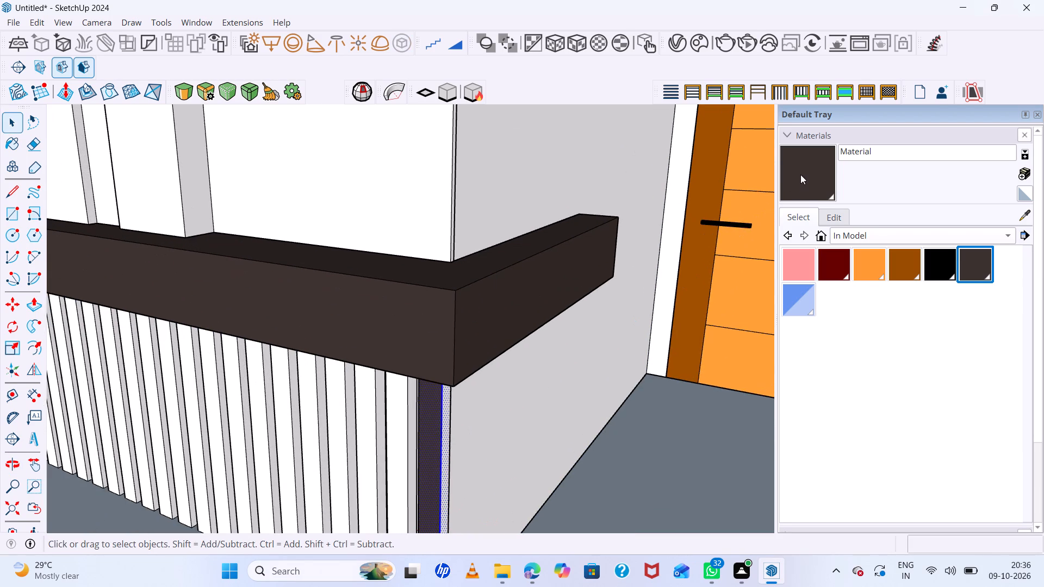
{"action": "left_click", "coordinate": [802, 173]}
{"action": "scroll", "coordinate": [452, 435], "scroll_direction": "up", "scroll_amount": 10}
{"action": "left_click", "coordinate": [461, 389]}
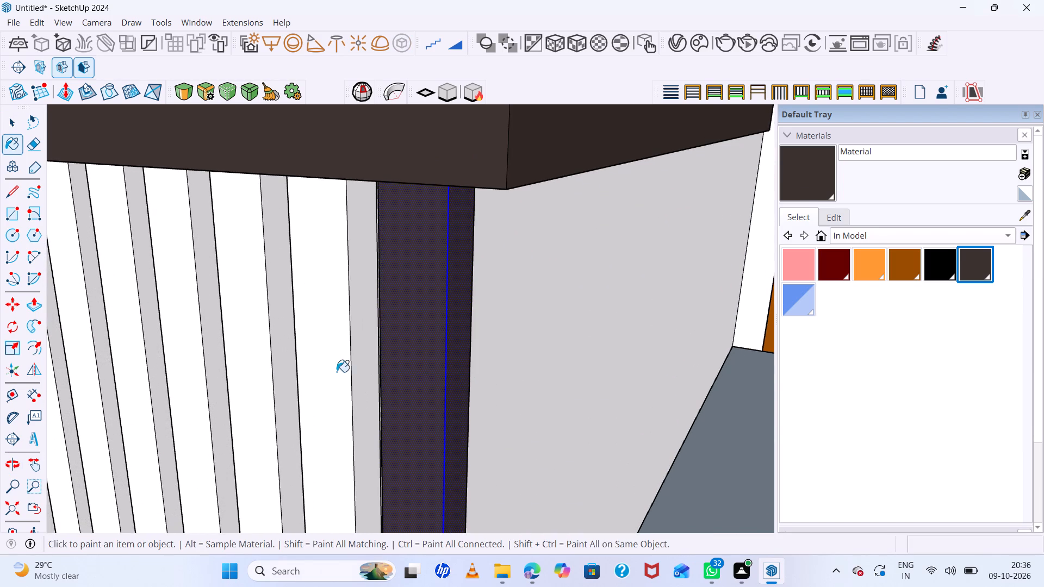
Paint the front and visible side faces of the five ribs next to the end rib dark brown.
{"action": "left_click", "coordinate": [327, 369]}
{"action": "left_click", "coordinate": [359, 367]}
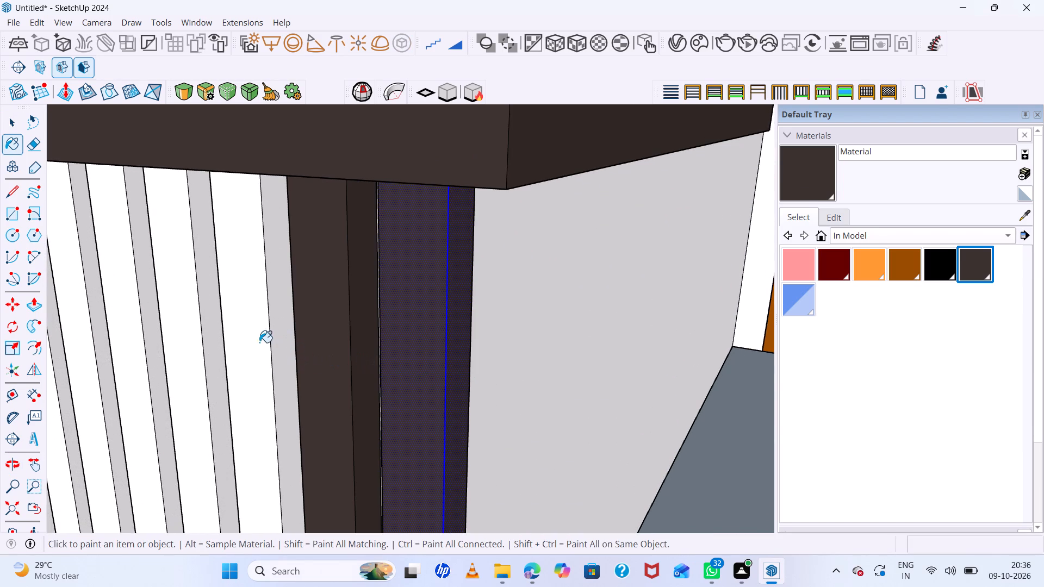
{"action": "left_click", "coordinate": [258, 342]}
{"action": "left_click", "coordinate": [276, 341]}
{"action": "left_click", "coordinate": [196, 345]}
{"action": "left_click", "coordinate": [208, 344]}
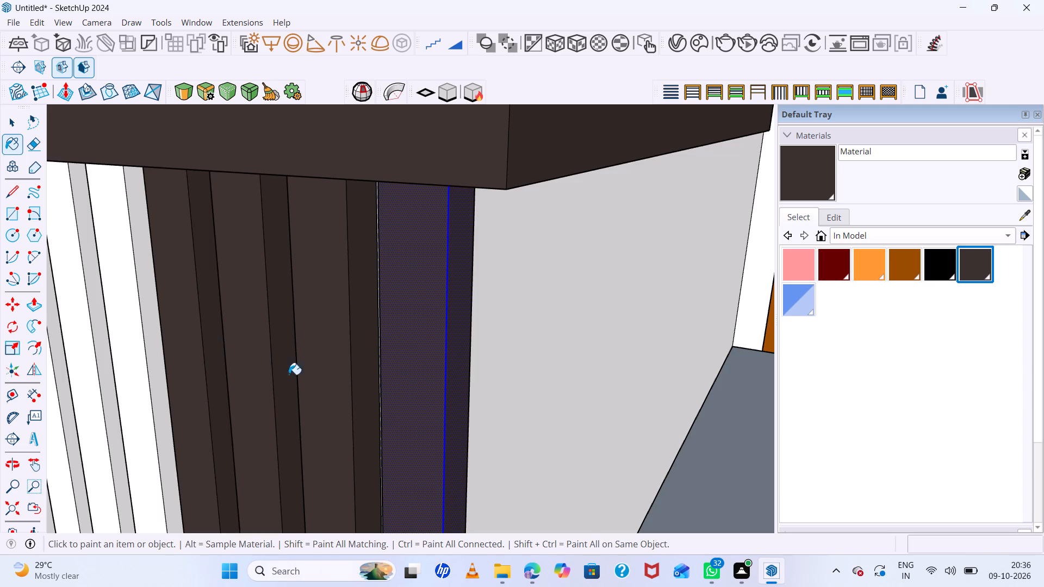
{"action": "scroll", "coordinate": [301, 377], "scroll_direction": "down", "scroll_amount": 7}
{"action": "scroll", "coordinate": [214, 365], "scroll_direction": "up", "scroll_amount": 6}
{"action": "left_click", "coordinate": [186, 348]}
{"action": "left_click", "coordinate": [210, 346]}
{"action": "left_click", "coordinate": [216, 346]}
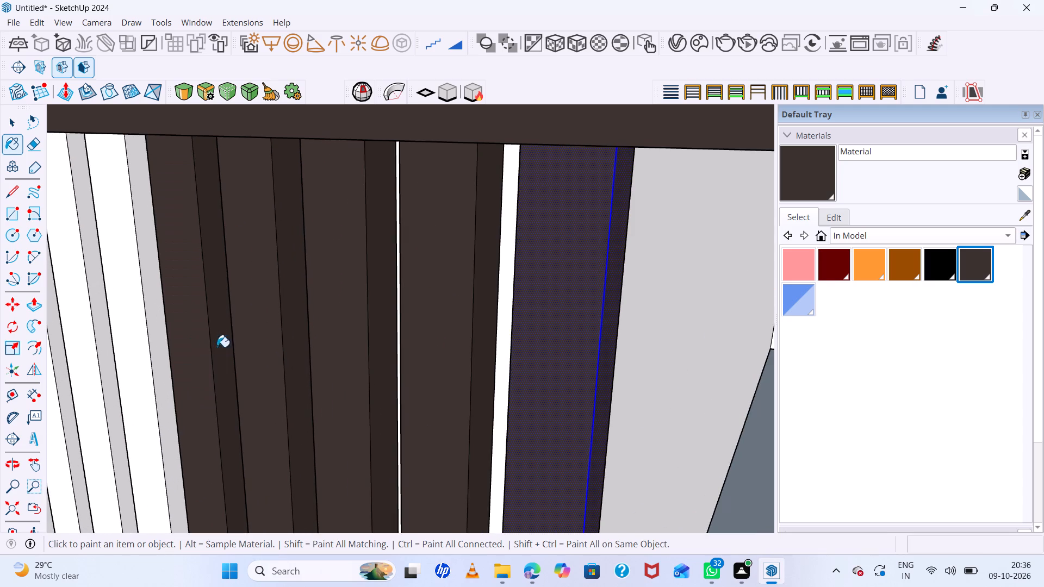
{"action": "left_click", "coordinate": [133, 341]}
{"action": "left_click", "coordinate": [149, 339]}
{"action": "left_click", "coordinate": [157, 340]}
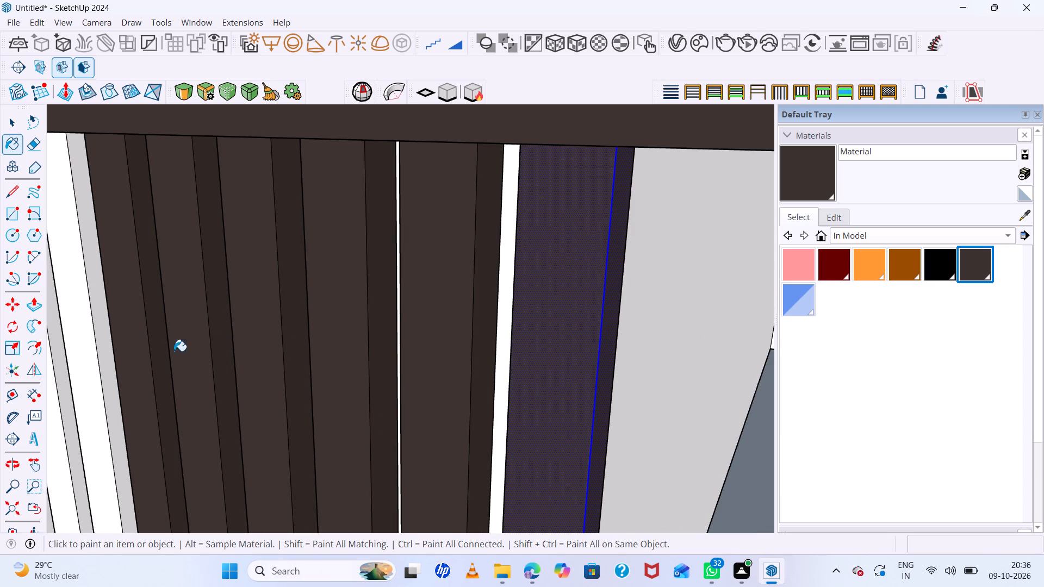
Paint the front and visible side faces of the next two ribs, moving away from the entrance, dark brown.
{"action": "scroll", "coordinate": [201, 360], "scroll_direction": "down", "scroll_amount": 4}
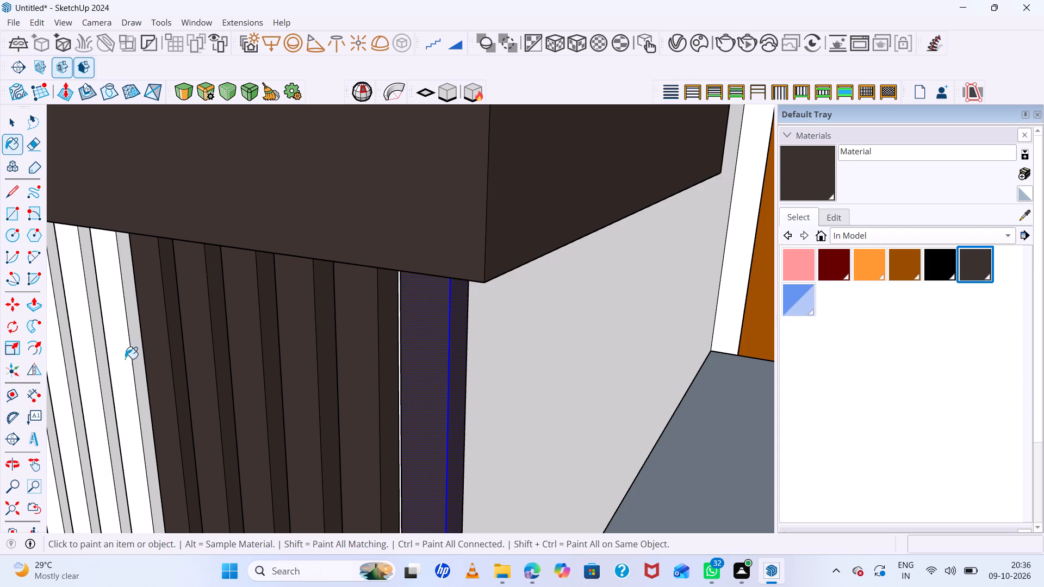
{"action": "scroll", "coordinate": [178, 341], "scroll_direction": "down", "scroll_amount": 7}
{"action": "scroll", "coordinate": [170, 353], "scroll_direction": "up", "scroll_amount": 6}
{"action": "left_click", "coordinate": [158, 346]}
{"action": "scroll", "coordinate": [168, 341], "scroll_direction": "up", "scroll_amount": 6}
{"action": "left_click", "coordinate": [182, 335]}
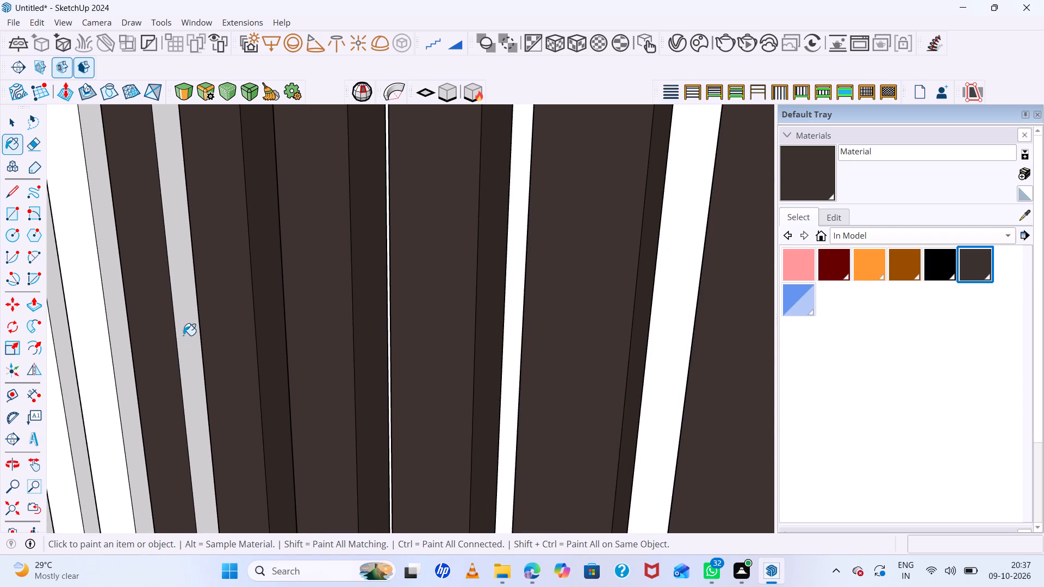
{"action": "left_click", "coordinate": [96, 352]}
{"action": "left_click", "coordinate": [120, 353]}
Paint the next three ribs below the frame's bottom arm dark brown on their front and visible side faces.
{"action": "scroll", "coordinate": [324, 399], "scroll_direction": "down", "scroll_amount": 9}
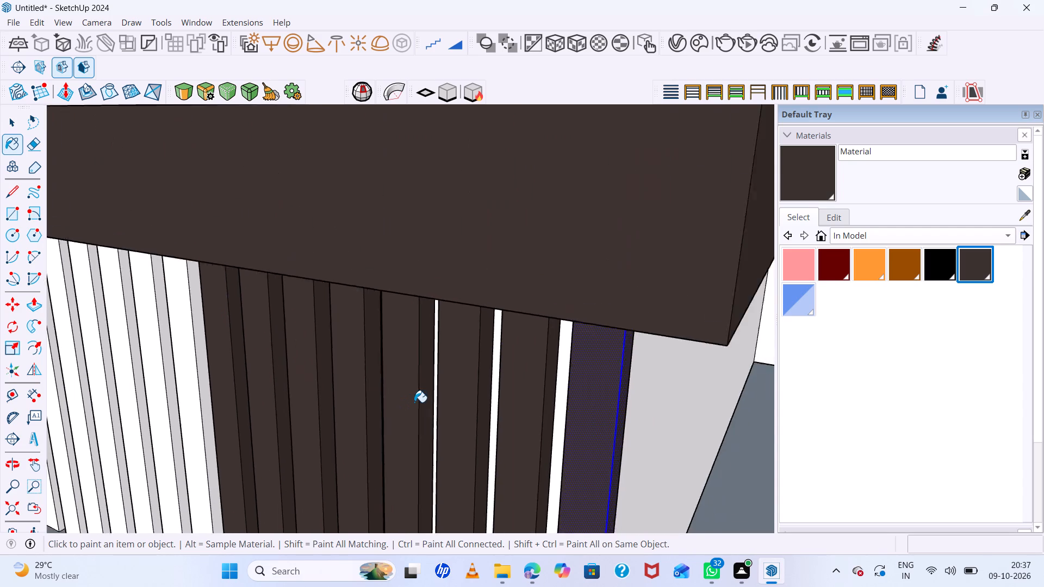
{"action": "scroll", "coordinate": [414, 402], "scroll_direction": "down", "scroll_amount": 3}
{"action": "scroll", "coordinate": [455, 402], "scroll_direction": "up", "scroll_amount": 6}
{"action": "scroll", "coordinate": [457, 399], "scroll_direction": "down", "scroll_amount": 7}
{"action": "scroll", "coordinate": [234, 377], "scroll_direction": "up", "scroll_amount": 6}
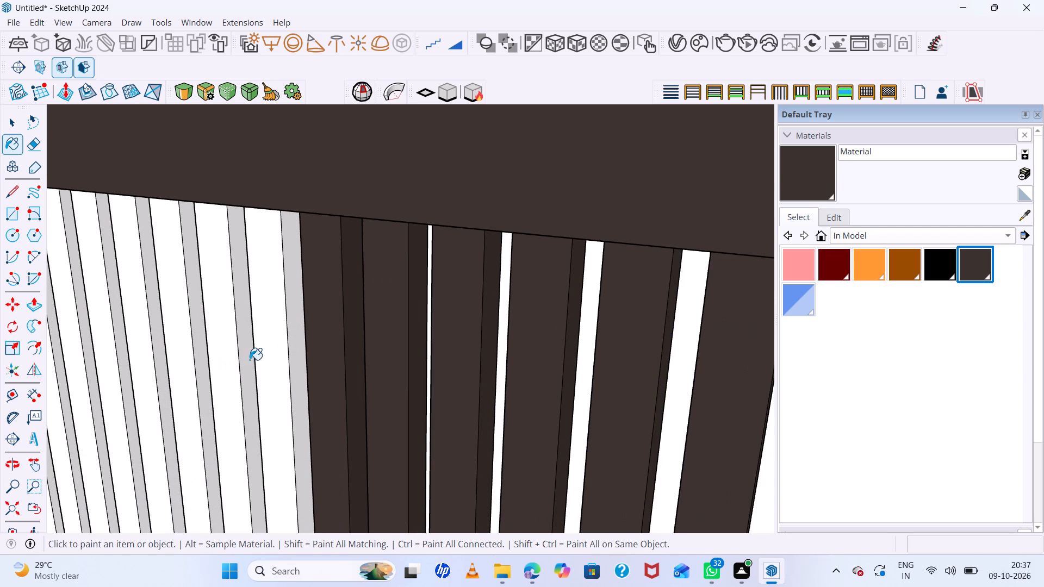
{"action": "double_click", "coordinate": [227, 349]}
{"action": "left_click", "coordinate": [248, 349]}
{"action": "left_click", "coordinate": [268, 354]}
{"action": "double_click", "coordinate": [294, 365]}
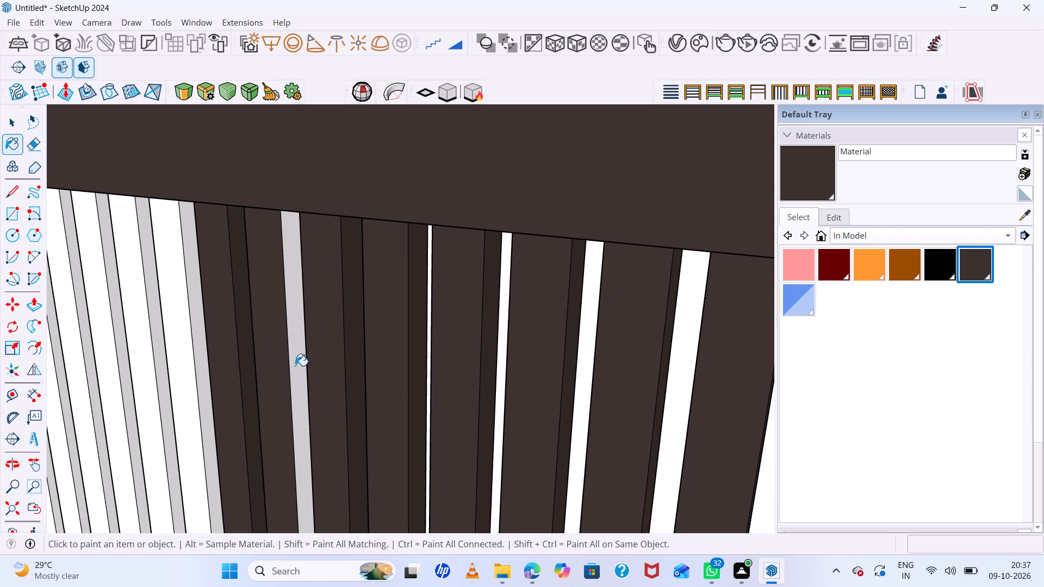
{"action": "scroll", "coordinate": [359, 373], "scroll_direction": "down", "scroll_amount": 7}
{"action": "scroll", "coordinate": [253, 364], "scroll_direction": "up", "scroll_amount": 6}
{"action": "left_click", "coordinate": [262, 348]}
{"action": "left_click", "coordinate": [293, 348]}
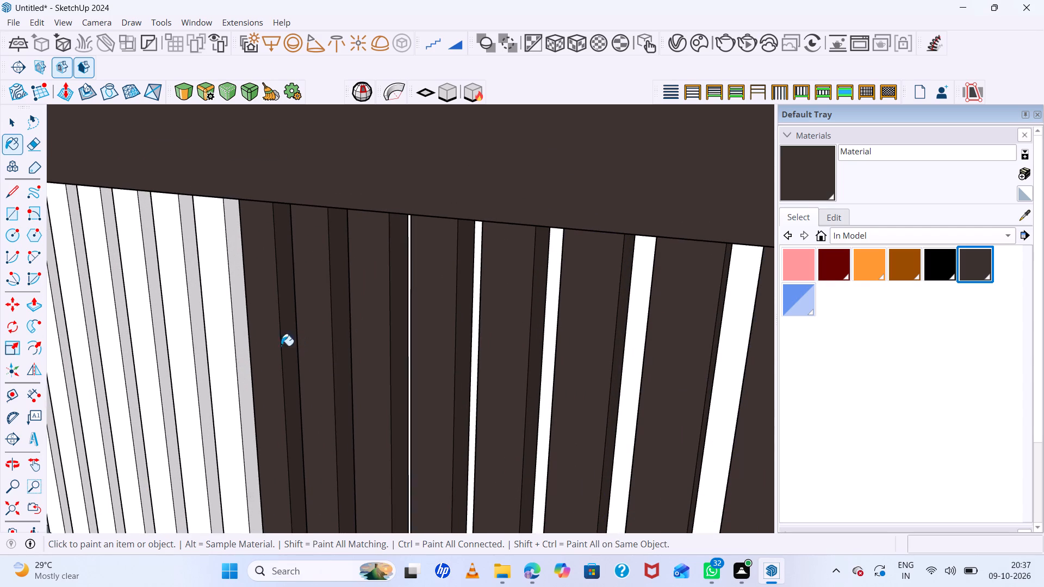
Paint the following four ribs of the wall dark brown on their front and entrance-facing side faces.
{"action": "left_click", "coordinate": [226, 338]}
{"action": "left_click", "coordinate": [239, 336]}
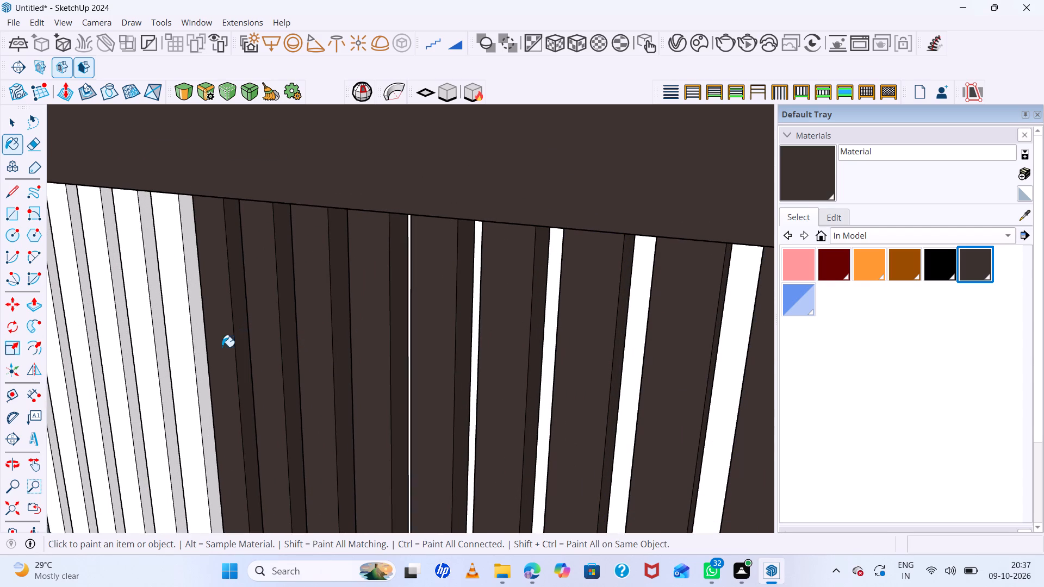
{"action": "double_click", "coordinate": [176, 334]}
{"action": "left_click", "coordinate": [200, 334]}
{"action": "scroll", "coordinate": [338, 360], "scroll_direction": "down", "scroll_amount": 6}
{"action": "scroll", "coordinate": [226, 333], "scroll_direction": "up", "scroll_amount": 9}
{"action": "left_click", "coordinate": [218, 326]}
{"action": "left_click", "coordinate": [238, 324]}
{"action": "scroll", "coordinate": [238, 324], "scroll_direction": "down", "scroll_amount": 6}
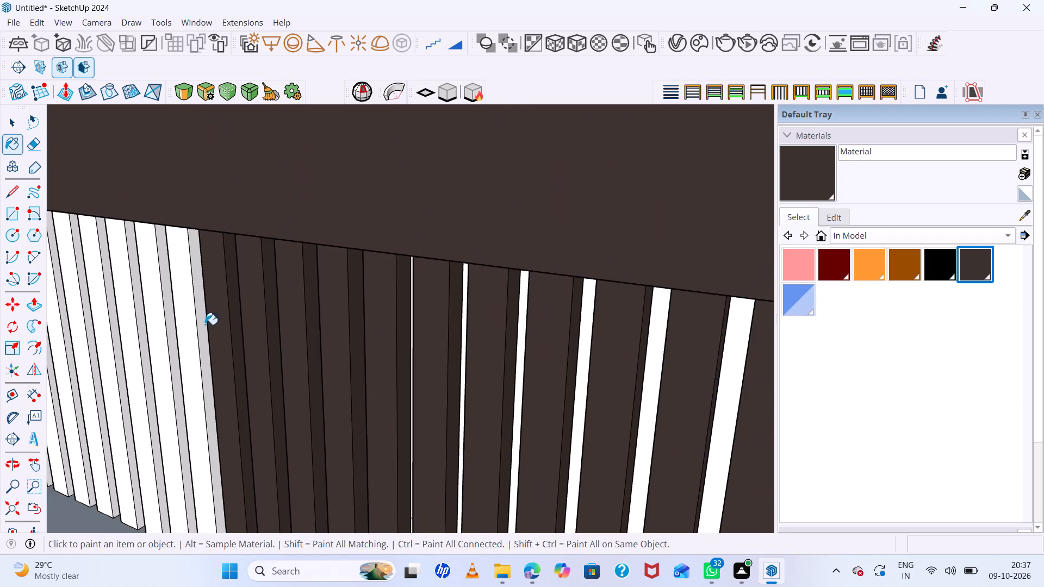
{"action": "scroll", "coordinate": [196, 322], "scroll_direction": "up", "scroll_amount": 6}
{"action": "left_click", "coordinate": [180, 316]}
{"action": "left_click", "coordinate": [208, 311]}
Apply the dark brown material to the front and entrance-facing sides of the next three white ribs.
{"action": "scroll", "coordinate": [211, 313], "scroll_direction": "down", "scroll_amount": 6}
{"action": "scroll", "coordinate": [169, 317], "scroll_direction": "up", "scroll_amount": 5}
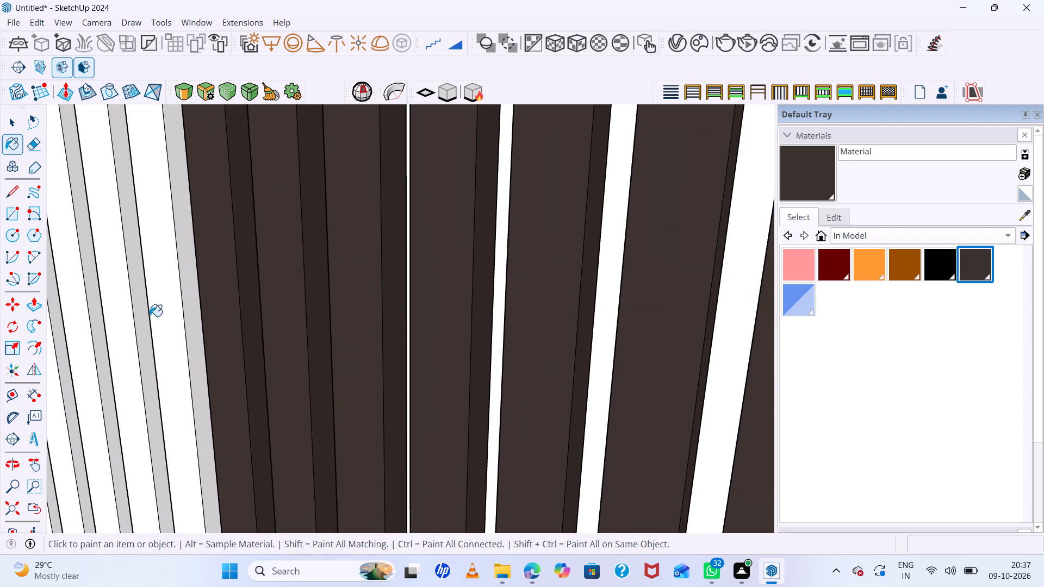
{"action": "left_click", "coordinate": [160, 312]}
{"action": "left_click", "coordinate": [189, 313]}
{"action": "left_click", "coordinate": [122, 317]}
{"action": "left_click", "coordinate": [141, 317]}
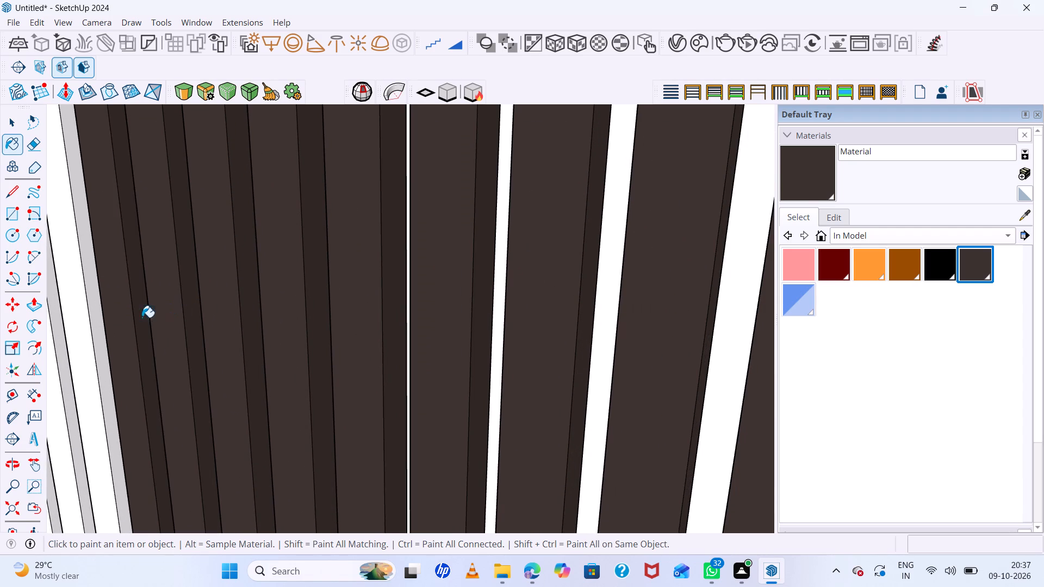
{"action": "scroll", "coordinate": [180, 329], "scroll_direction": "down", "scroll_amount": 7}
{"action": "scroll", "coordinate": [119, 322], "scroll_direction": "up", "scroll_amount": 11}
{"action": "left_click", "coordinate": [141, 313]}
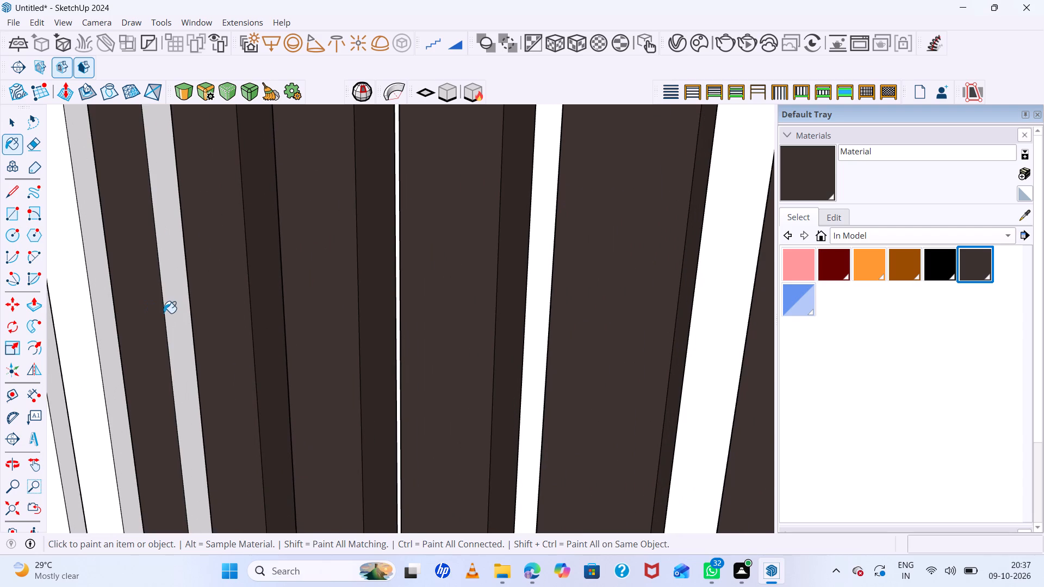
{"action": "left_click", "coordinate": [164, 313]}
{"action": "left_click", "coordinate": [173, 315]}
Paint four more ribs toward the frame's upright dark brown on their front and entrance-facing side faces.
{"action": "scroll", "coordinate": [192, 335], "scroll_direction": "down", "scroll_amount": 13}
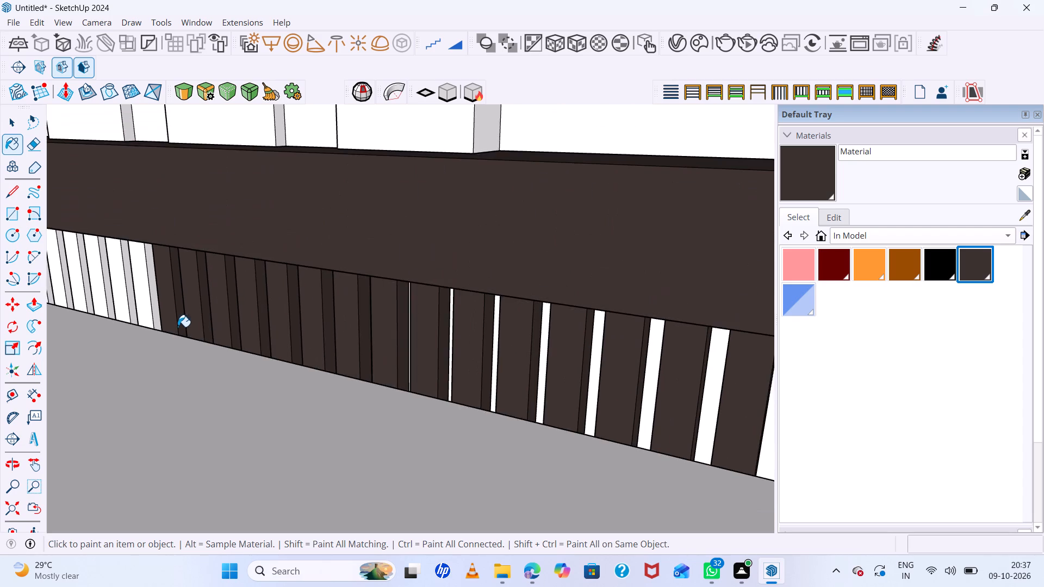
{"action": "scroll", "coordinate": [127, 313], "scroll_direction": "up", "scroll_amount": 10}
{"action": "left_click", "coordinate": [124, 302]}
{"action": "left_click", "coordinate": [147, 299]}
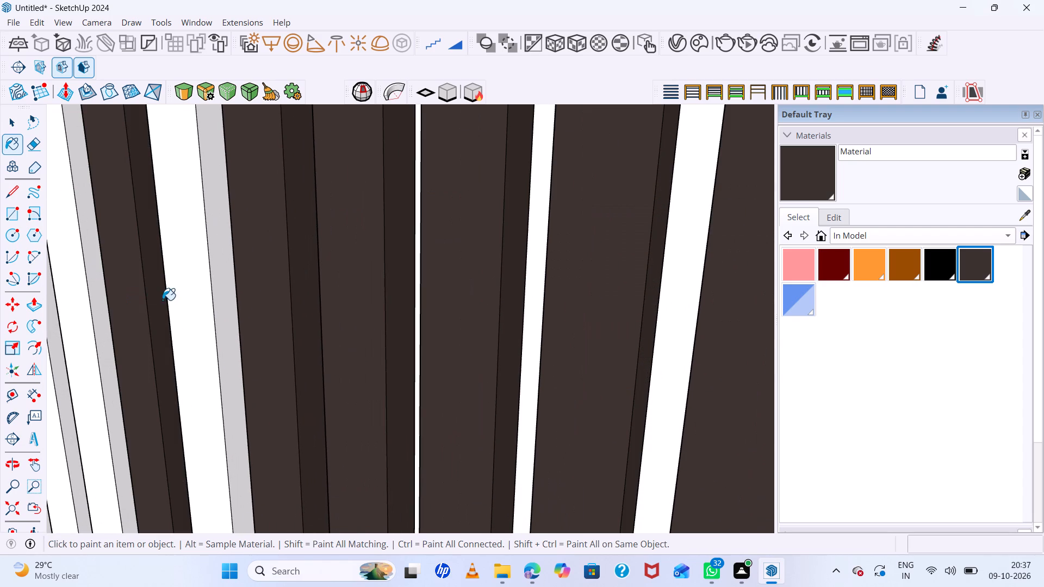
{"action": "left_click", "coordinate": [188, 302]}
{"action": "left_click", "coordinate": [223, 302]}
{"action": "scroll", "coordinate": [233, 329], "scroll_direction": "down", "scroll_amount": 7}
{"action": "scroll", "coordinate": [98, 300], "scroll_direction": "up", "scroll_amount": 2}
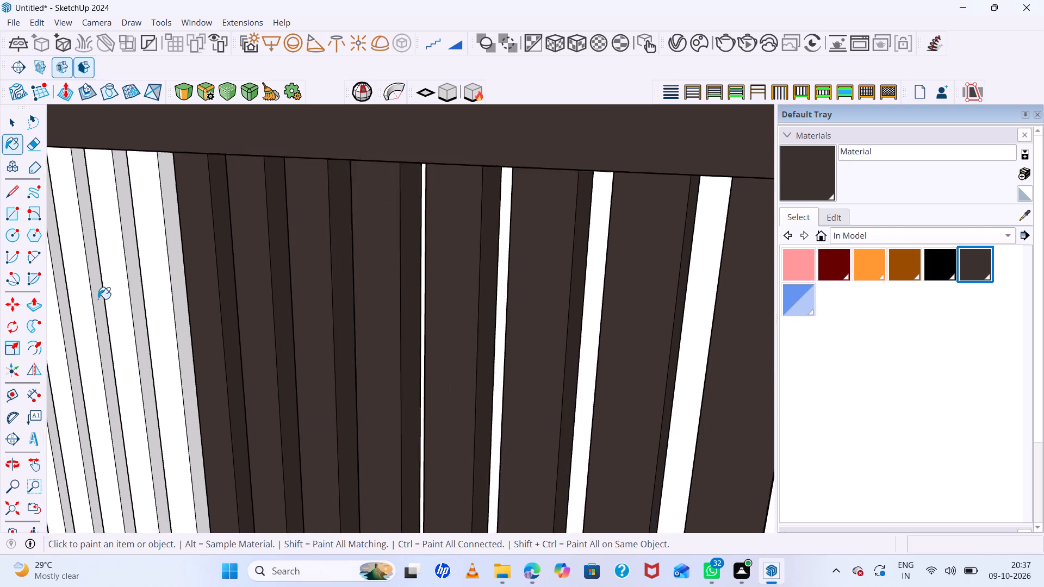
{"action": "scroll", "coordinate": [98, 299], "scroll_direction": "up", "scroll_amount": 7}
{"action": "double_click", "coordinate": [197, 291]}
{"action": "left_click", "coordinate": [226, 287]}
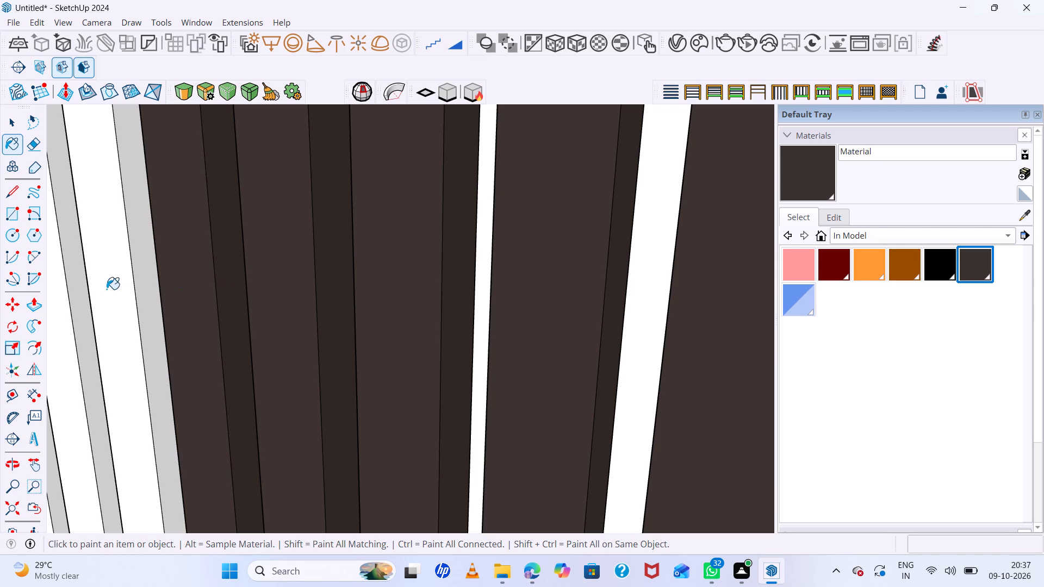
{"action": "left_click", "coordinate": [107, 289]}
{"action": "left_click", "coordinate": [149, 287]}
Paint the next two ribs toward the frame's upright dark brown, covering front and entrance-facing side faces.
{"action": "scroll", "coordinate": [163, 338], "scroll_direction": "down", "scroll_amount": 13}
{"action": "scroll", "coordinate": [272, 321], "scroll_direction": "up", "scroll_amount": 6}
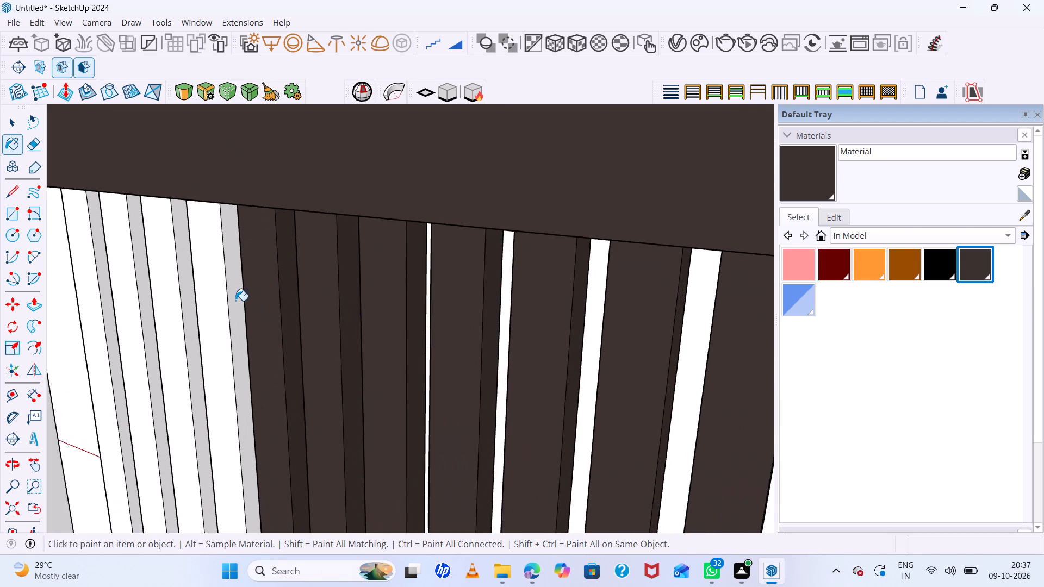
{"action": "scroll", "coordinate": [235, 301], "scroll_direction": "up", "scroll_amount": 4}
{"action": "left_click", "coordinate": [200, 298]}
{"action": "left_click", "coordinate": [234, 293]}
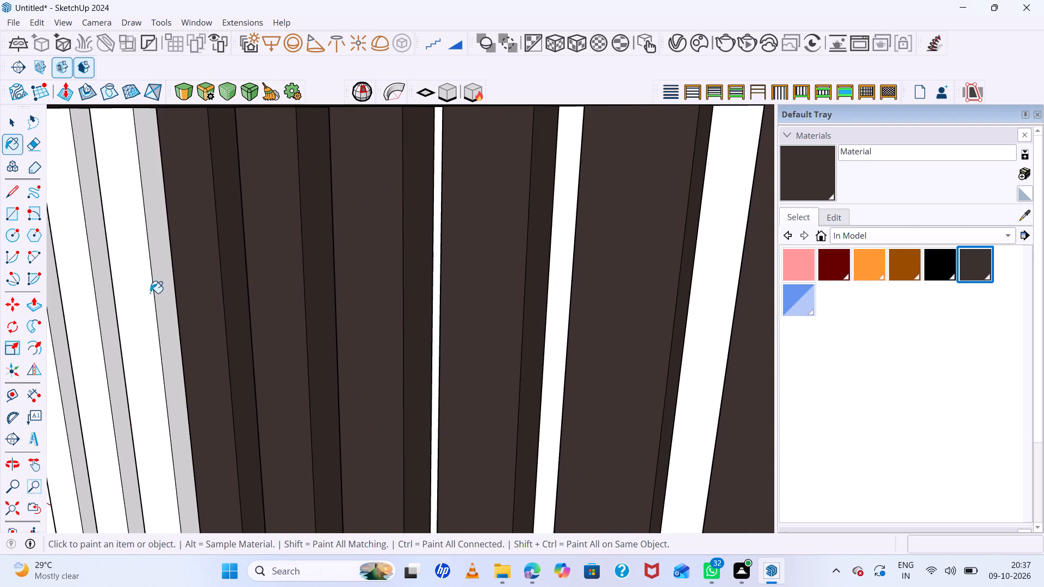
{"action": "left_click", "coordinate": [150, 293]}
{"action": "left_click", "coordinate": [165, 291]}
Paint the last white ribs below the foot of the frame's upright dark brown on front and side faces.
{"action": "scroll", "coordinate": [170, 295], "scroll_direction": "down", "scroll_amount": 7}
{"action": "scroll", "coordinate": [122, 292], "scroll_direction": "up", "scroll_amount": 7}
{"action": "left_click", "coordinate": [121, 286]}
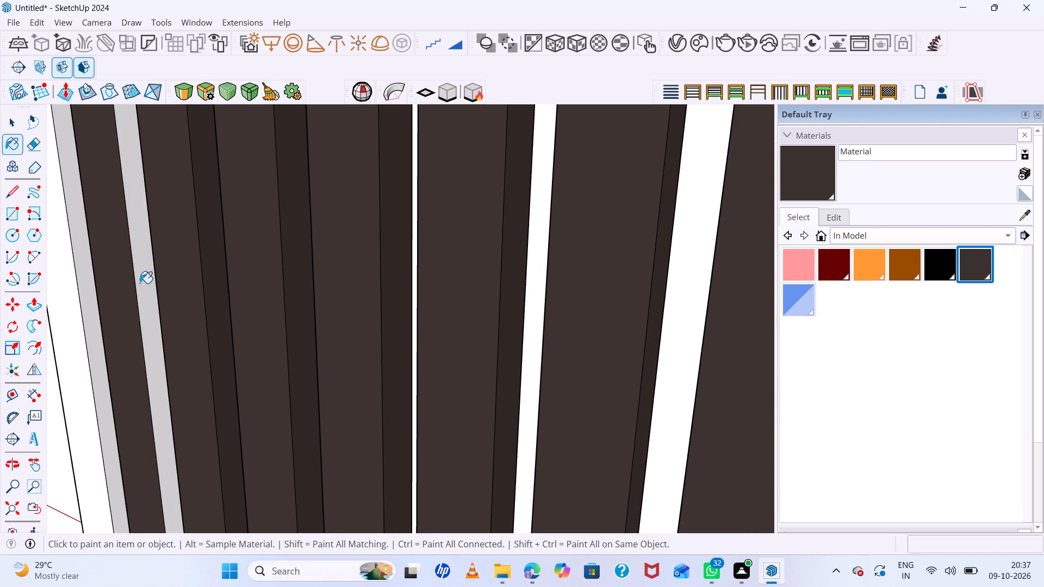
{"action": "left_click", "coordinate": [142, 283]}
{"action": "scroll", "coordinate": [175, 297], "scroll_direction": "down", "scroll_amount": 7}
{"action": "scroll", "coordinate": [97, 291], "scroll_direction": "up", "scroll_amount": 9}
{"action": "left_click", "coordinate": [118, 285]}
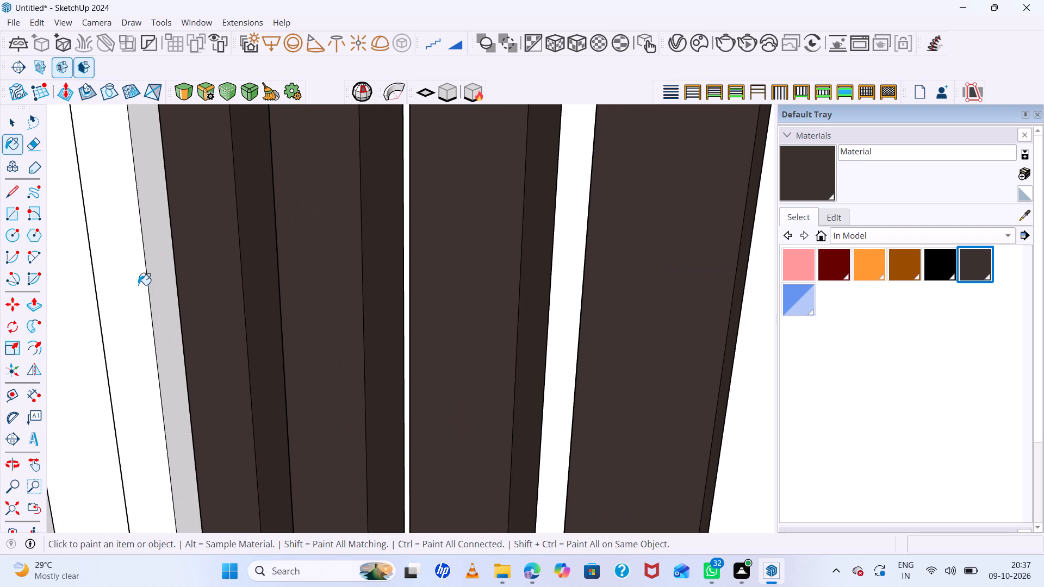
{"action": "left_click", "coordinate": [147, 284]}
{"action": "left_click", "coordinate": [164, 288]}
Paint the opposite, unpainted side faces of the first ribs near the foot of the frame's upright dark brown.
{"action": "scroll", "coordinate": [165, 302], "scroll_direction": "down", "scroll_amount": 7}
{"action": "scroll", "coordinate": [228, 322], "scroll_direction": "down", "scroll_amount": 7}
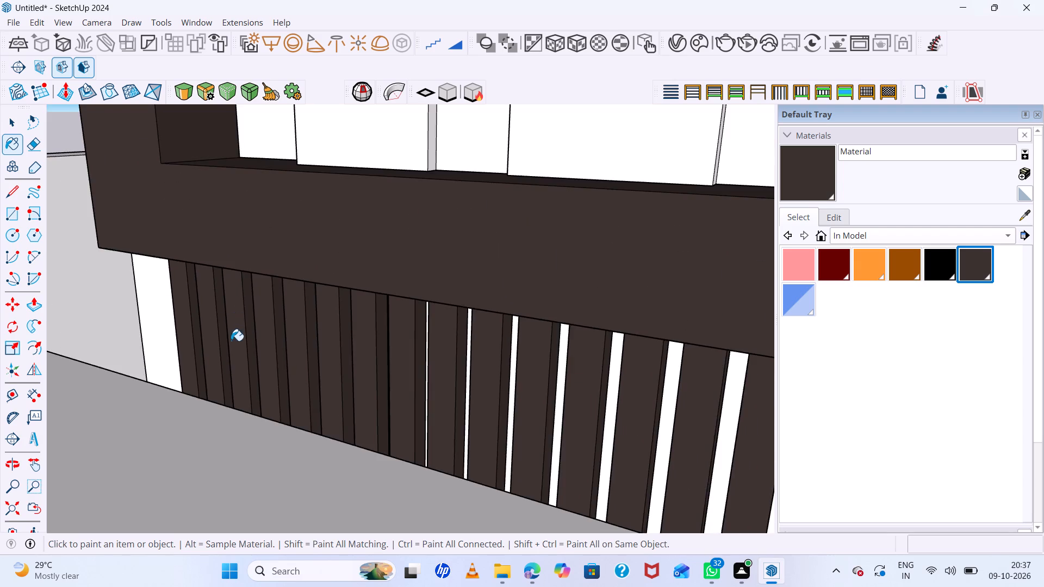
{"action": "middle_click_drag", "start_coordinate": [232, 342], "coordinate": [678, 405]}
{"action": "scroll", "coordinate": [512, 486], "scroll_direction": "up", "scroll_amount": 2}
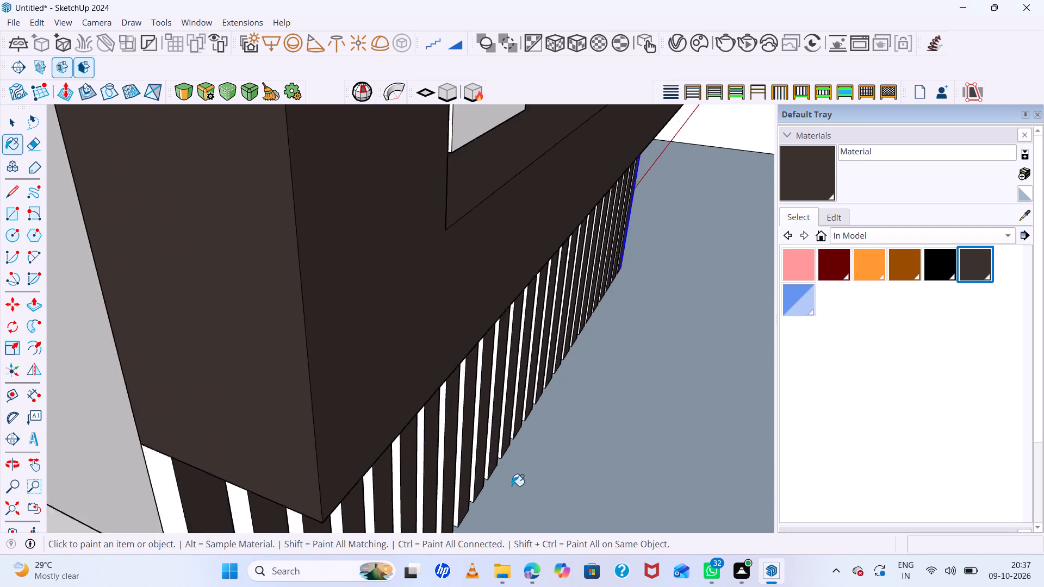
{"action": "scroll", "coordinate": [512, 486], "scroll_direction": "up", "scroll_amount": 3}
{"action": "scroll", "coordinate": [360, 334], "scroll_direction": "down", "scroll_amount": 12}
{"action": "scroll", "coordinate": [426, 360], "scroll_direction": "up", "scroll_amount": 2}
{"action": "middle_click_drag", "start_coordinate": [395, 391], "coordinate": [296, 446]}
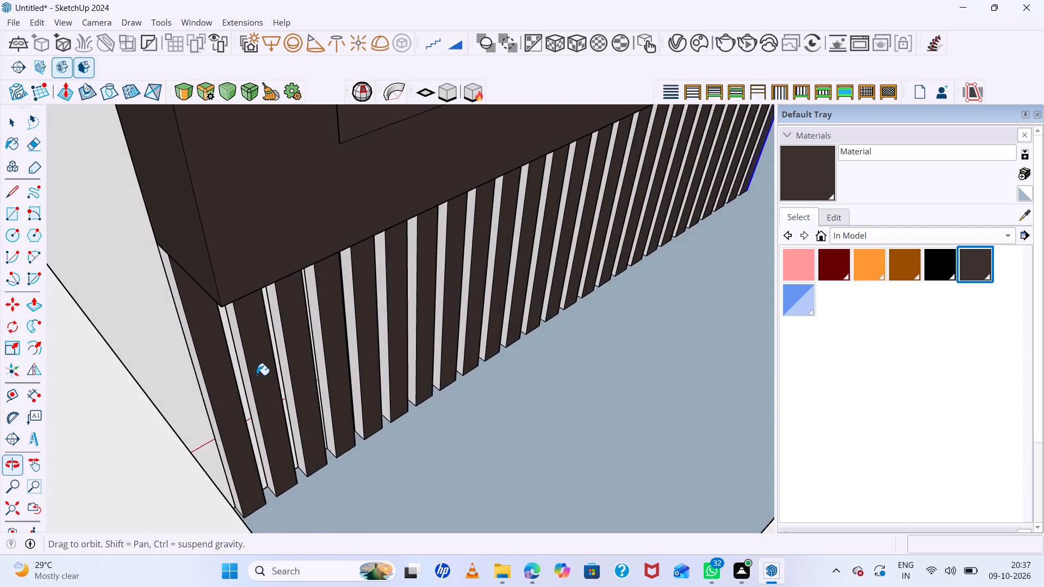
{"action": "scroll", "coordinate": [253, 369], "scroll_direction": "up", "scroll_amount": 12}
{"action": "left_click", "coordinate": [217, 335]}
{"action": "left_click", "coordinate": [340, 270]}
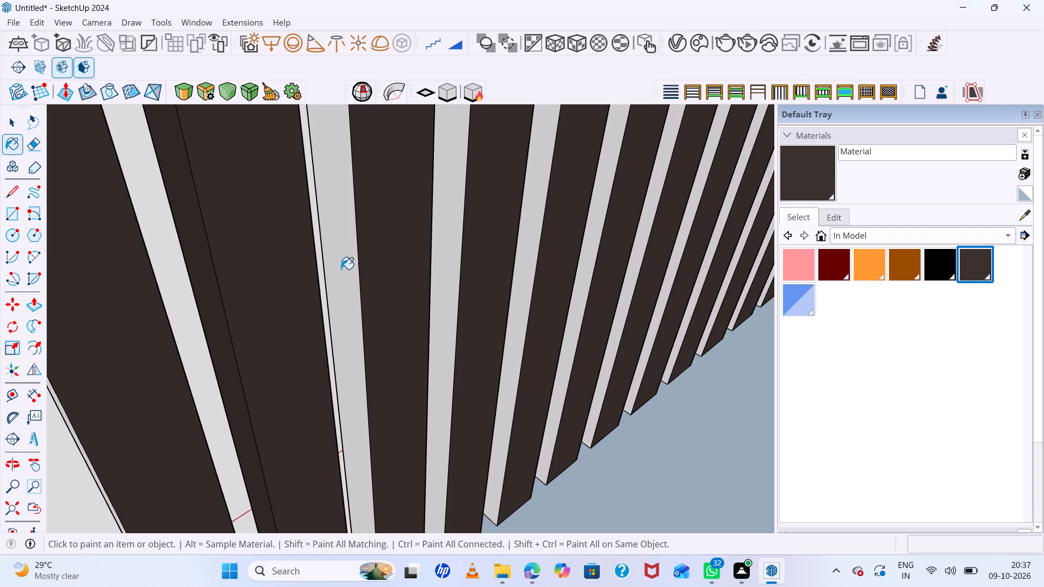
{"action": "left_click", "coordinate": [445, 237]}
Paint the next five ribs' unpainted side faces dark brown, continuing from the foot of the frame toward the entrance.
{"action": "scroll", "coordinate": [462, 271], "scroll_direction": "down", "scroll_amount": 5}
{"action": "scroll", "coordinate": [500, 254], "scroll_direction": "up", "scroll_amount": 4}
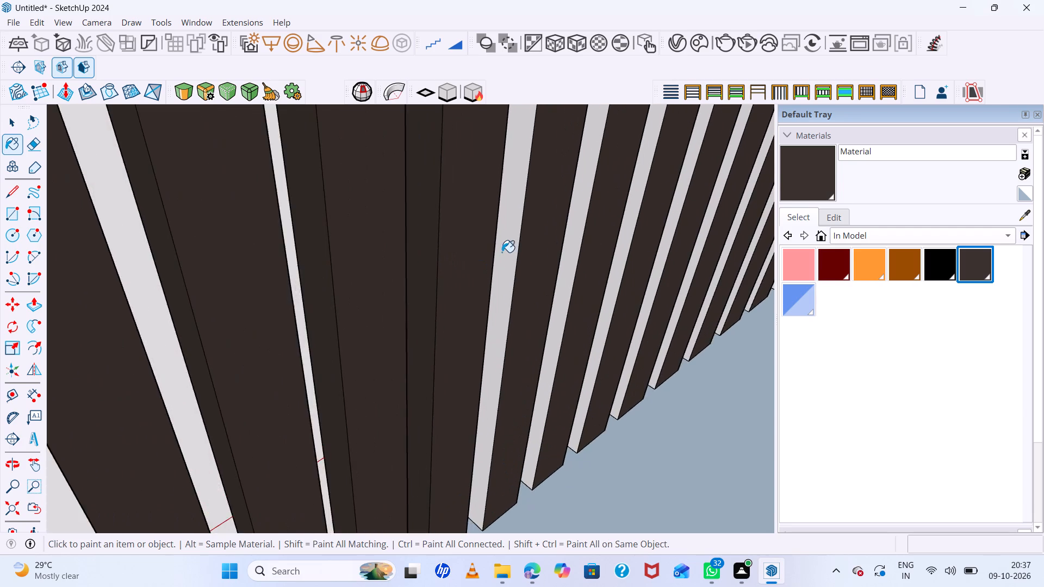
{"action": "middle_click_drag", "start_coordinate": [501, 252], "coordinate": [436, 248]}
{"action": "scroll", "coordinate": [438, 243], "scroll_direction": "up", "scroll_amount": 5}
{"action": "double_click", "coordinate": [416, 223]}
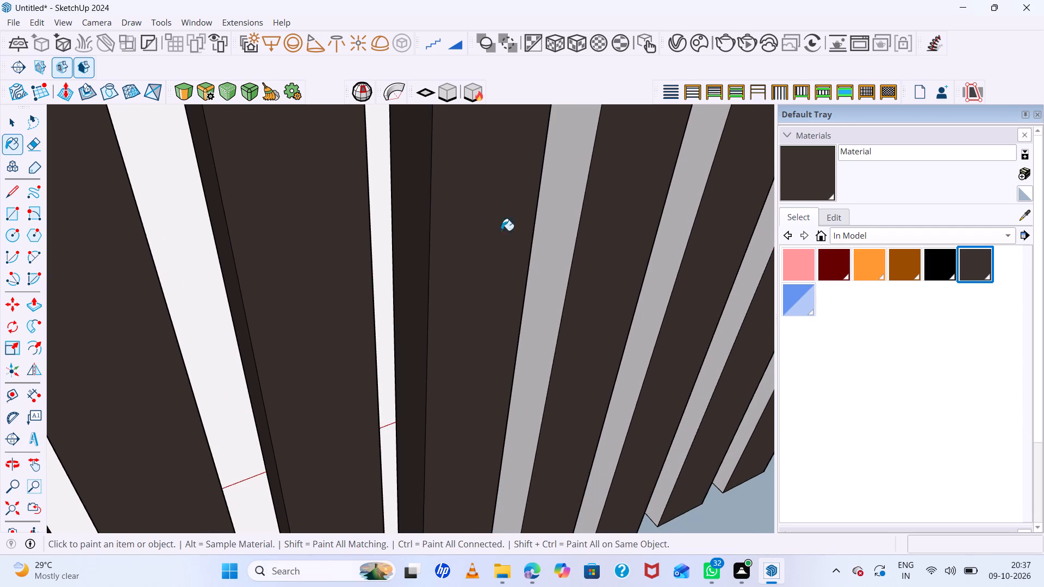
{"action": "left_click", "coordinate": [557, 225]}
{"action": "scroll", "coordinate": [491, 255], "scroll_direction": "down", "scroll_amount": 6}
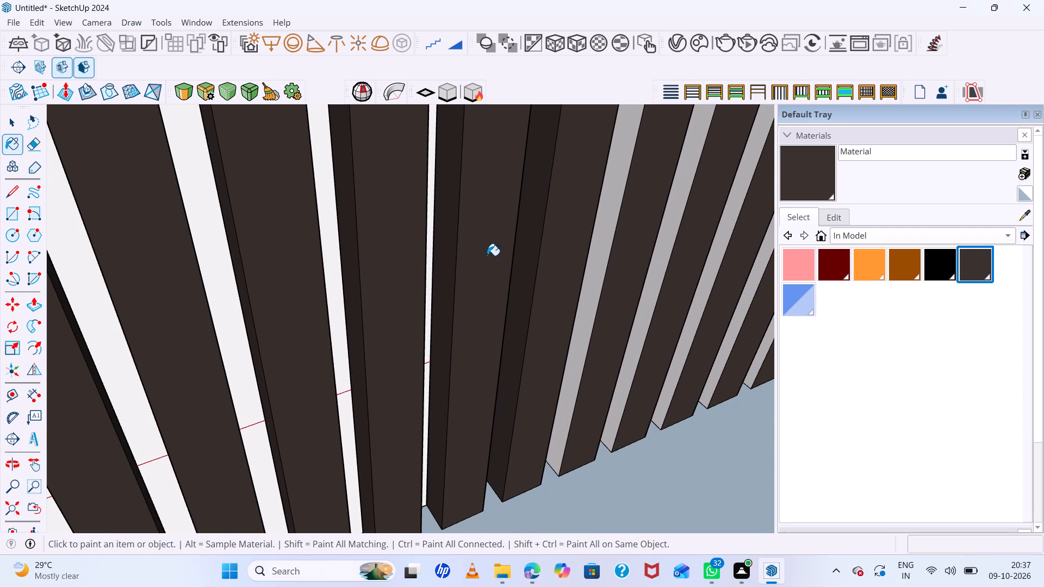
{"action": "scroll", "coordinate": [440, 265], "scroll_direction": "down", "scroll_amount": 6}
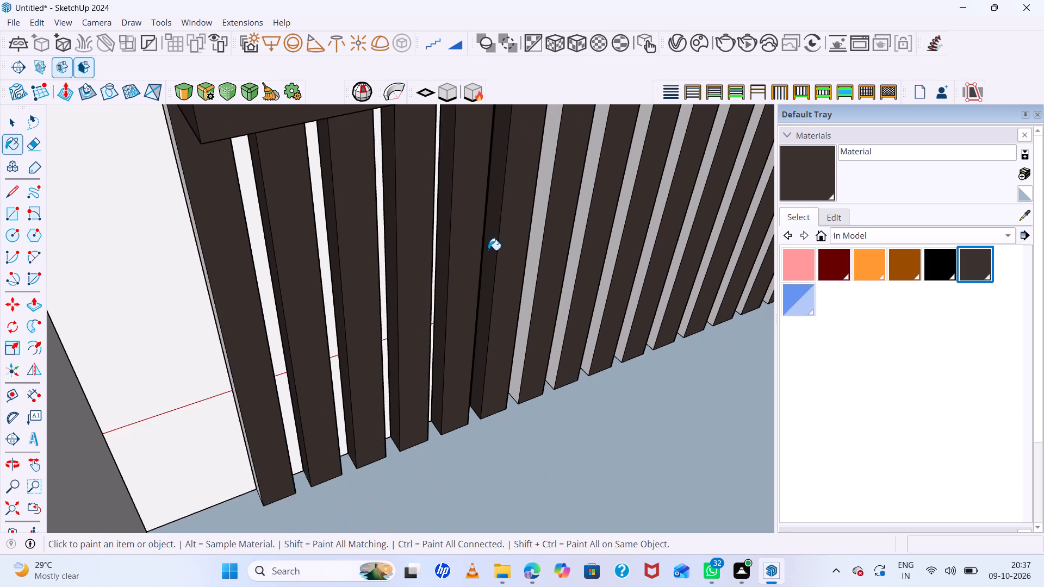
{"action": "scroll", "coordinate": [521, 242], "scroll_direction": "up", "scroll_amount": 10}
{"action": "left_click", "coordinate": [552, 235]}
{"action": "scroll", "coordinate": [355, 256], "scroll_direction": "down", "scroll_amount": 7}
{"action": "scroll", "coordinate": [530, 225], "scroll_direction": "up", "scroll_amount": 5}
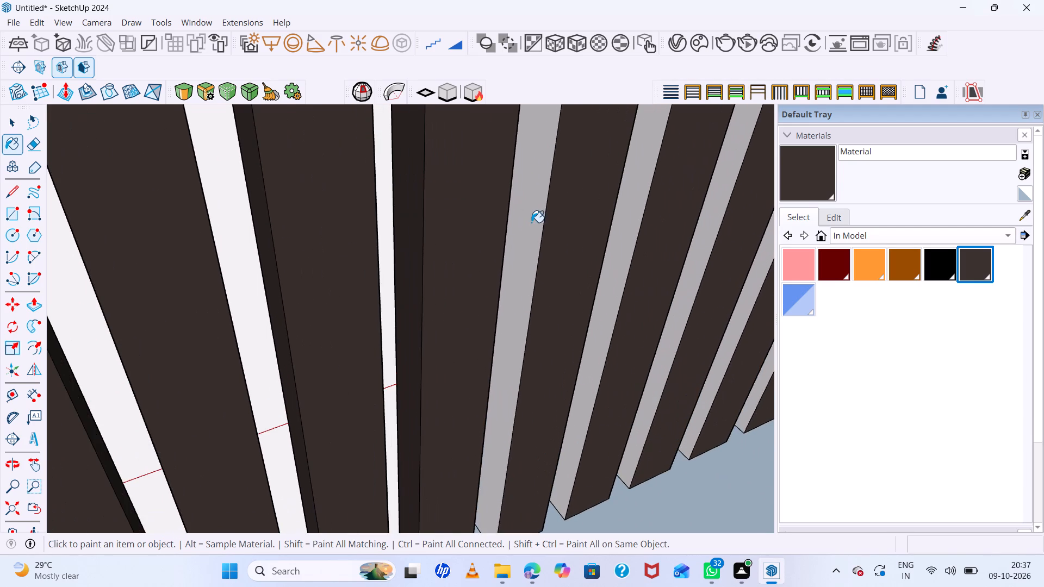
{"action": "left_click", "coordinate": [531, 221]}
{"action": "scroll", "coordinate": [154, 291], "scroll_direction": "down", "scroll_amount": 7}
{"action": "scroll", "coordinate": [430, 251], "scroll_direction": "up", "scroll_amount": 4}
{"action": "left_click", "coordinate": [464, 213]}
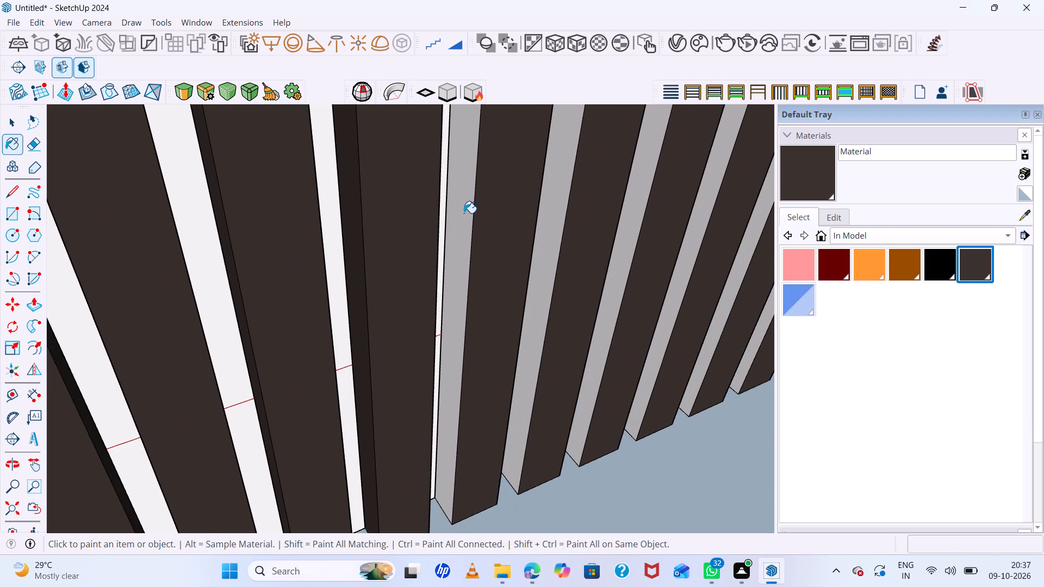
Paint the unpainted side faces of six more ribs dark brown, working along the row toward the entrance.
{"action": "scroll", "coordinate": [394, 268], "scroll_direction": "down", "scroll_amount": 6}
{"action": "scroll", "coordinate": [477, 243], "scroll_direction": "up", "scroll_amount": 5}
{"action": "left_click", "coordinate": [499, 222]}
{"action": "left_click", "coordinate": [581, 209]}
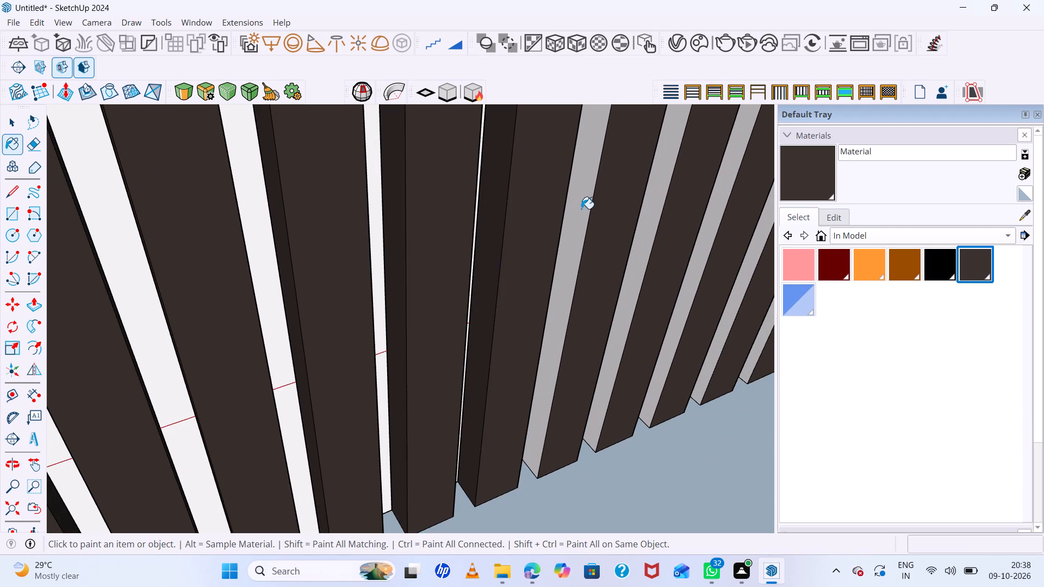
{"action": "scroll", "coordinate": [210, 295], "scroll_direction": "down", "scroll_amount": 7}
{"action": "scroll", "coordinate": [488, 225], "scroll_direction": "up", "scroll_amount": 10}
{"action": "left_click", "coordinate": [473, 197]}
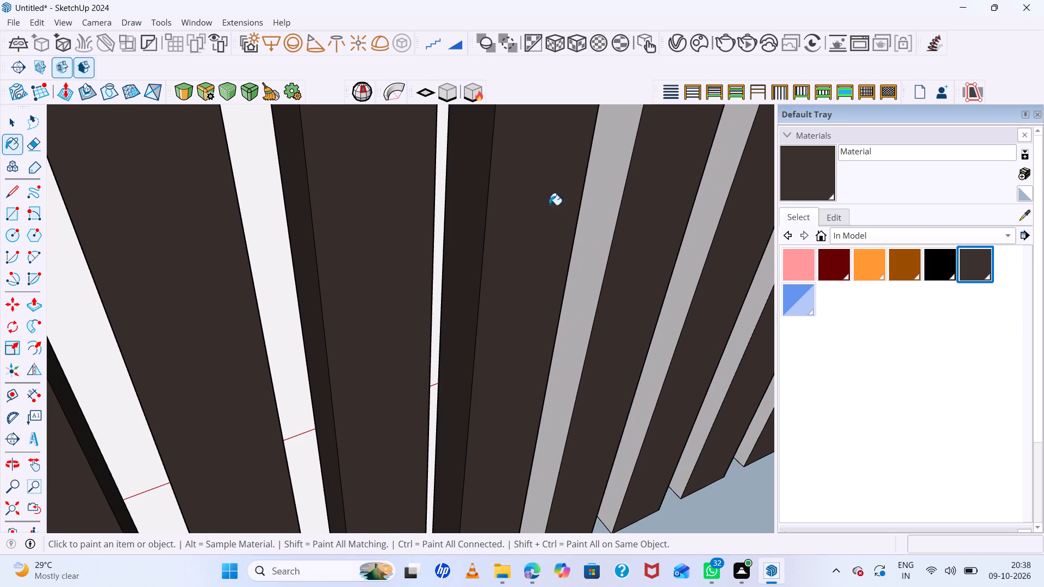
{"action": "left_click", "coordinate": [600, 187]}
{"action": "scroll", "coordinate": [237, 285], "scroll_direction": "down", "scroll_amount": 14}
{"action": "scroll", "coordinate": [462, 219], "scroll_direction": "up", "scroll_amount": 6}
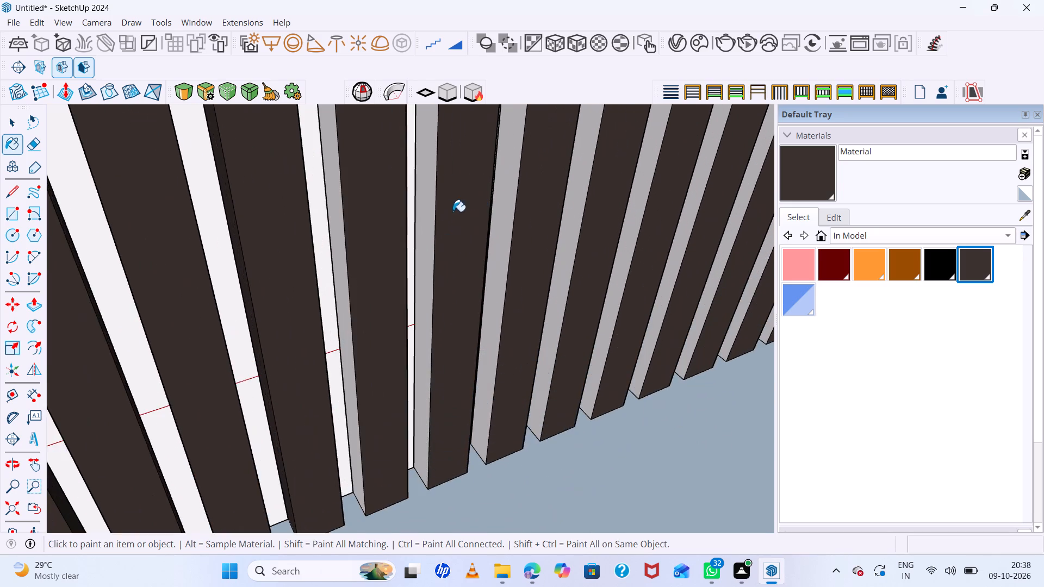
{"action": "scroll", "coordinate": [368, 207], "scroll_direction": "up", "scroll_amount": 10}
{"action": "left_click", "coordinate": [313, 208]}
{"action": "left_click", "coordinate": [523, 220]}
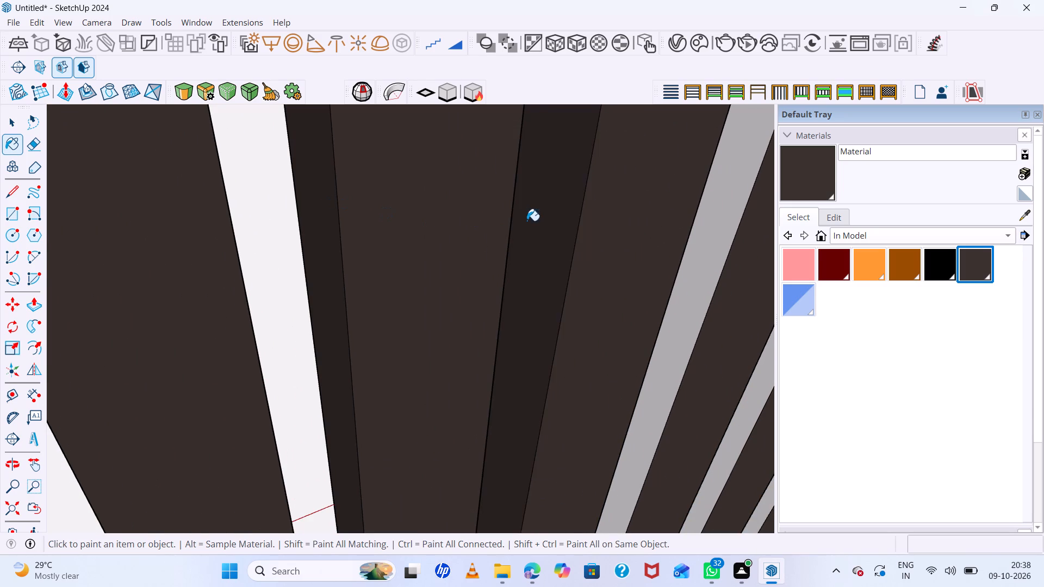
Continue painting unpainted rib side faces dark brown, covering the following six ribs toward the entrance-side end.
{"action": "scroll", "coordinate": [198, 270], "scroll_direction": "down", "scroll_amount": 8}
{"action": "scroll", "coordinate": [115, 271], "scroll_direction": "down", "scroll_amount": 6}
{"action": "scroll", "coordinate": [330, 229], "scroll_direction": "up", "scroll_amount": 5}
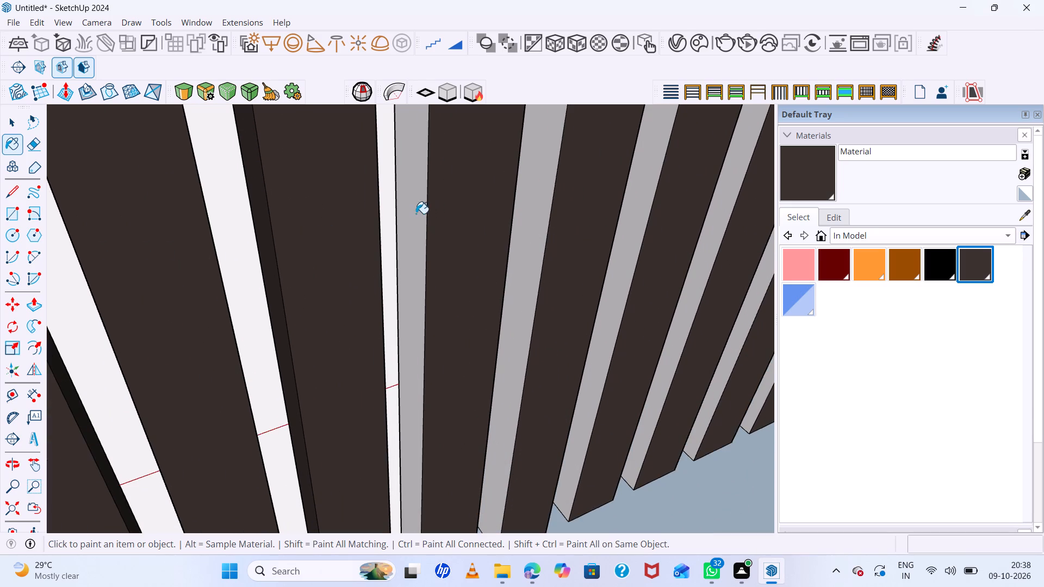
{"action": "left_click", "coordinate": [416, 214]}
{"action": "left_click", "coordinate": [533, 220]}
{"action": "scroll", "coordinate": [213, 307], "scroll_direction": "down", "scroll_amount": 14}
{"action": "scroll", "coordinate": [358, 236], "scroll_direction": "up", "scroll_amount": 6}
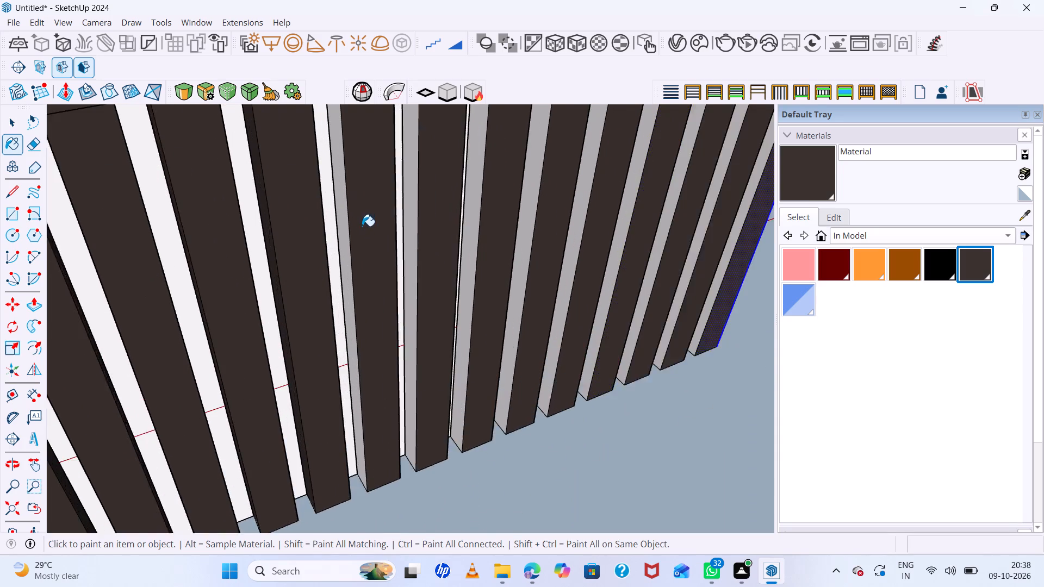
{"action": "scroll", "coordinate": [349, 229], "scroll_direction": "up", "scroll_amount": 5}
{"action": "left_click", "coordinate": [341, 231]}
{"action": "left_click", "coordinate": [457, 219]}
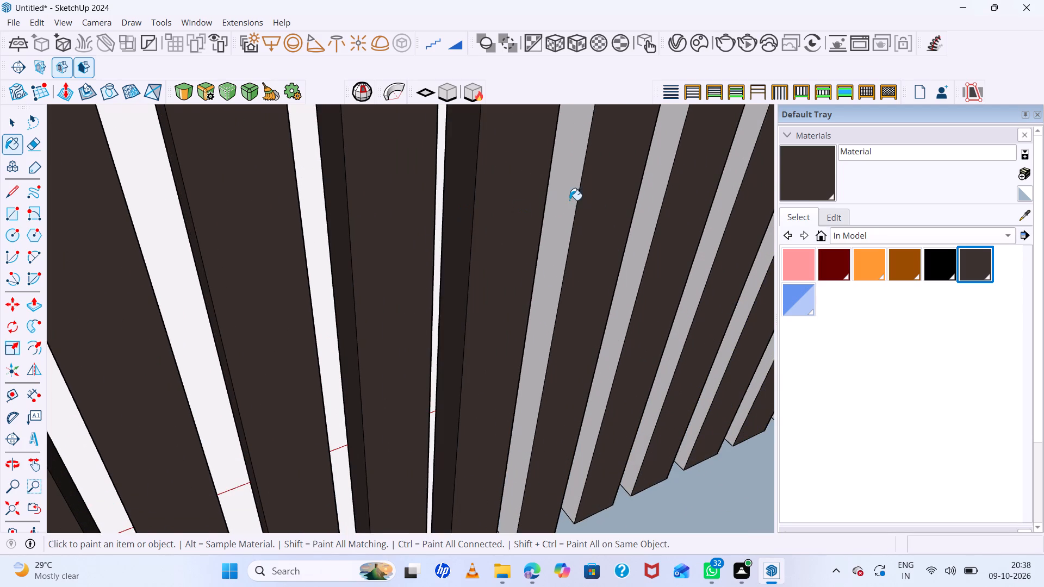
{"action": "left_click", "coordinate": [570, 199]}
{"action": "scroll", "coordinate": [187, 286], "scroll_direction": "down", "scroll_amount": 7}
{"action": "scroll", "coordinate": [387, 230], "scroll_direction": "up", "scroll_amount": 6}
{"action": "left_click", "coordinate": [507, 207]}
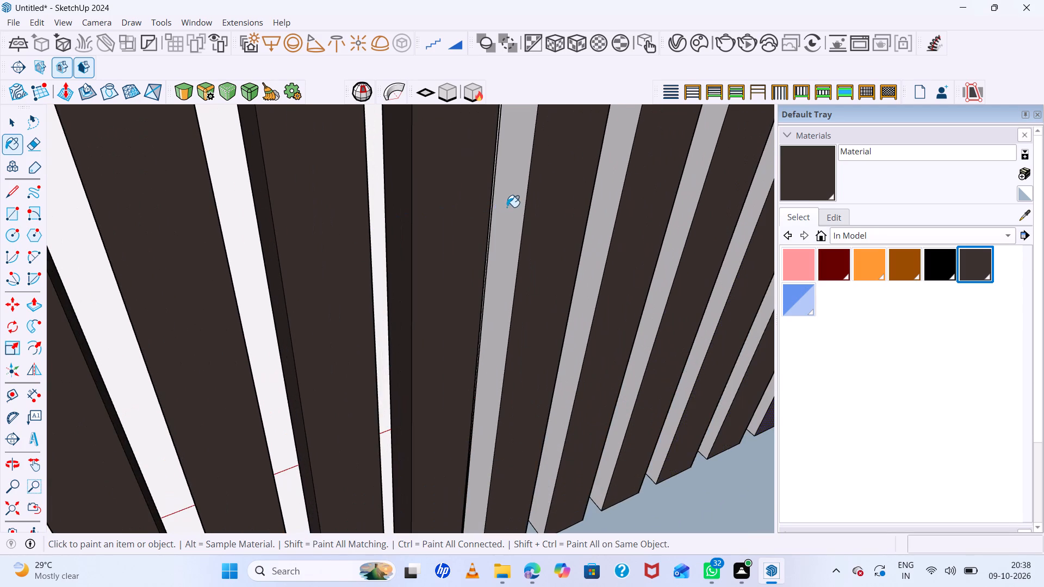
Paint the remaining unpainted rib side faces dark brown, up to the last rib at the entrance-side end.
{"action": "scroll", "coordinate": [222, 280], "scroll_direction": "down", "scroll_amount": 7}
{"action": "scroll", "coordinate": [406, 232], "scroll_direction": "up", "scroll_amount": 5}
{"action": "left_click", "coordinate": [473, 213]}
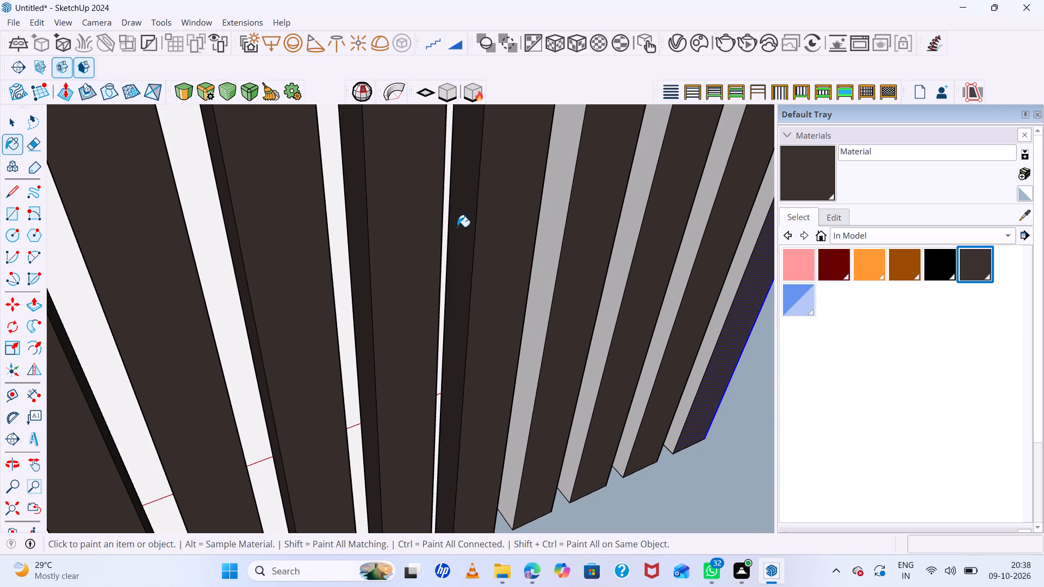
{"action": "left_click", "coordinate": [555, 211]}
{"action": "scroll", "coordinate": [10, 343], "scroll_direction": "down", "scroll_amount": 7}
{"action": "scroll", "coordinate": [178, 249], "scroll_direction": "down", "scroll_amount": 6}
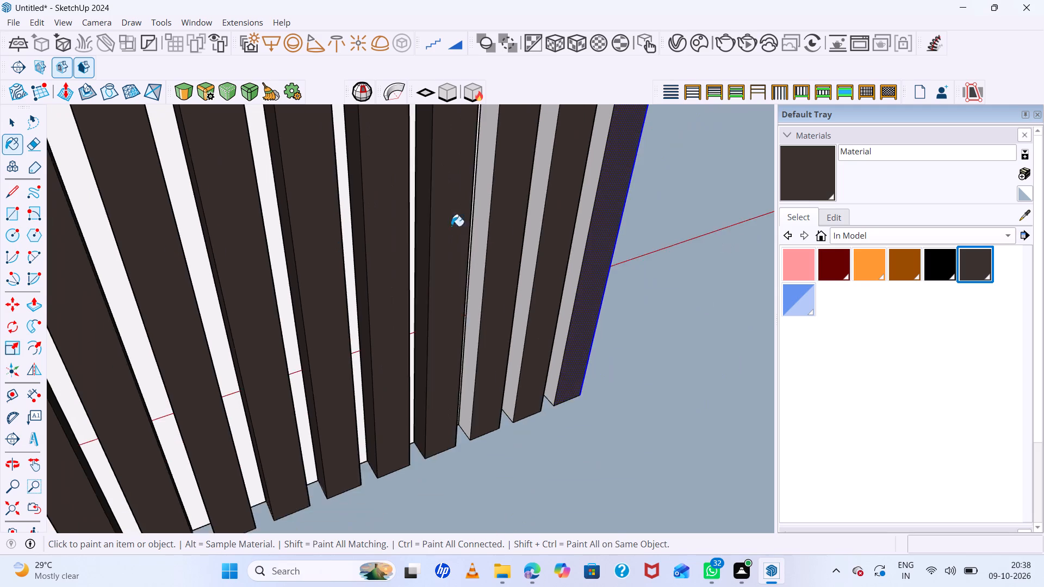
{"action": "scroll", "coordinate": [490, 207], "scroll_direction": "up", "scroll_amount": 11}
{"action": "left_click", "coordinate": [481, 204]}
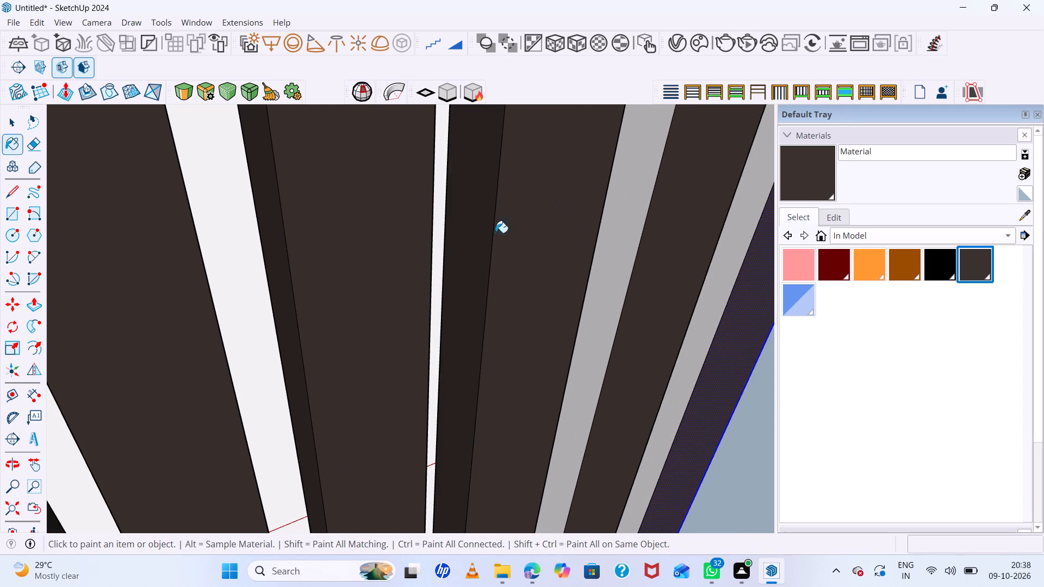
{"action": "scroll", "coordinate": [375, 249], "scroll_direction": "down", "scroll_amount": 7}
{"action": "scroll", "coordinate": [612, 197], "scroll_direction": "down", "scroll_amount": 7}
{"action": "middle_click_drag", "start_coordinate": [378, 193], "coordinate": [201, 177]}
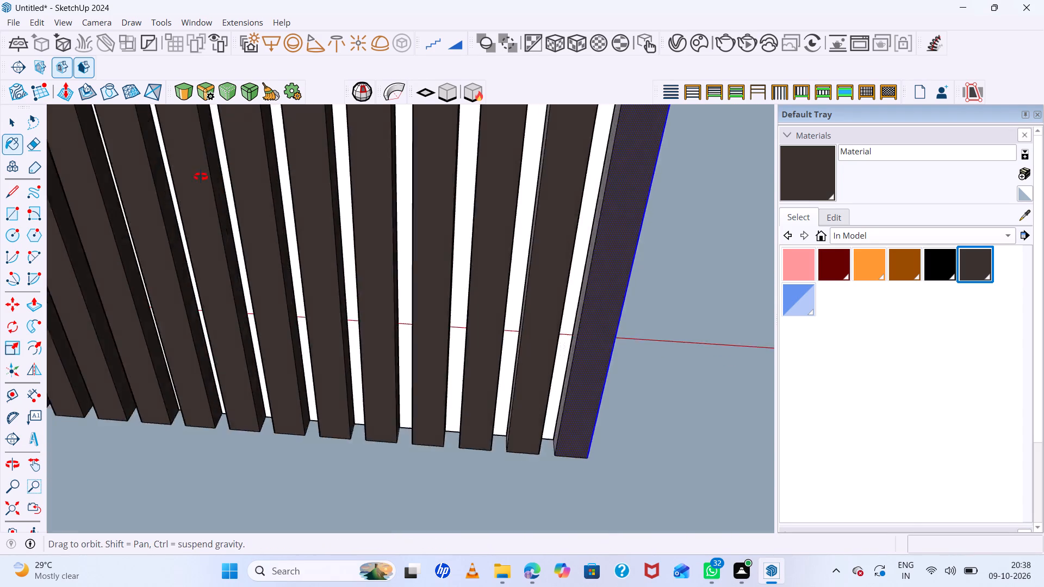
{"action": "middle_click_drag", "start_coordinate": [201, 177], "coordinate": [401, 199]}
{"action": "scroll", "coordinate": [413, 189], "scroll_direction": "down", "scroll_amount": 1}
{"action": "scroll", "coordinate": [539, 166], "scroll_direction": "up", "scroll_amount": 6}
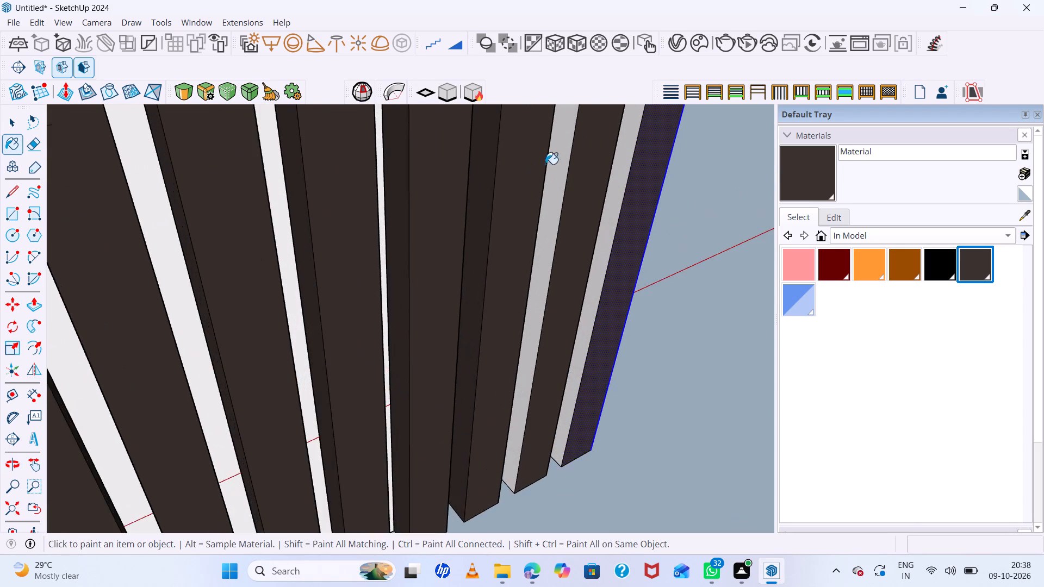
{"action": "scroll", "coordinate": [576, 165], "scroll_direction": "up", "scroll_amount": 5}
{"action": "left_click", "coordinate": [550, 163]}
{"action": "double_click", "coordinate": [672, 157]}
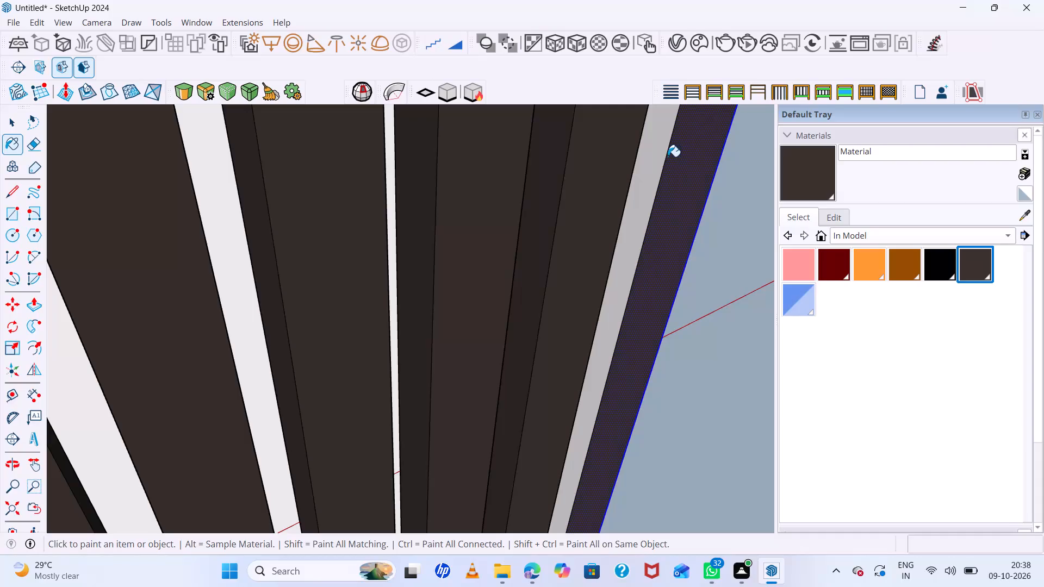
{"action": "left_click", "coordinate": [660, 154]}
Draw an inset rectangle on the front face of the balcony's solid parapet wall, beside the black railing.
{"action": "scroll", "coordinate": [560, 180], "scroll_direction": "down", "scroll_amount": 7}
{"action": "scroll", "coordinate": [300, 221], "scroll_direction": "down", "scroll_amount": 14}
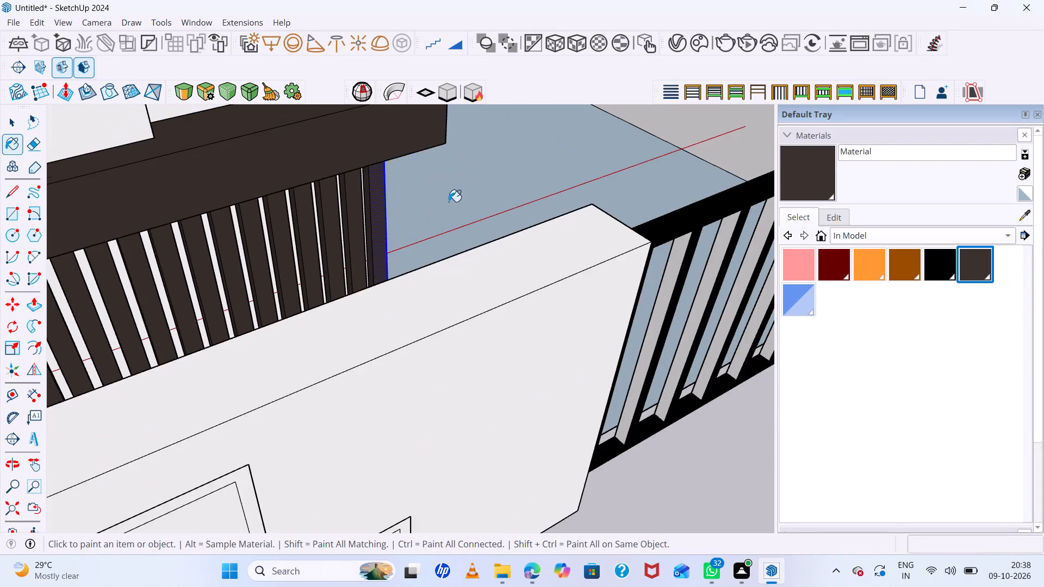
{"action": "middle_click_drag", "start_coordinate": [445, 199], "coordinate": [54, 183]}
{"action": "scroll", "coordinate": [536, 288], "scroll_direction": "down", "scroll_amount": 13}
{"action": "scroll", "coordinate": [518, 327], "scroll_direction": "up", "scroll_amount": 5}
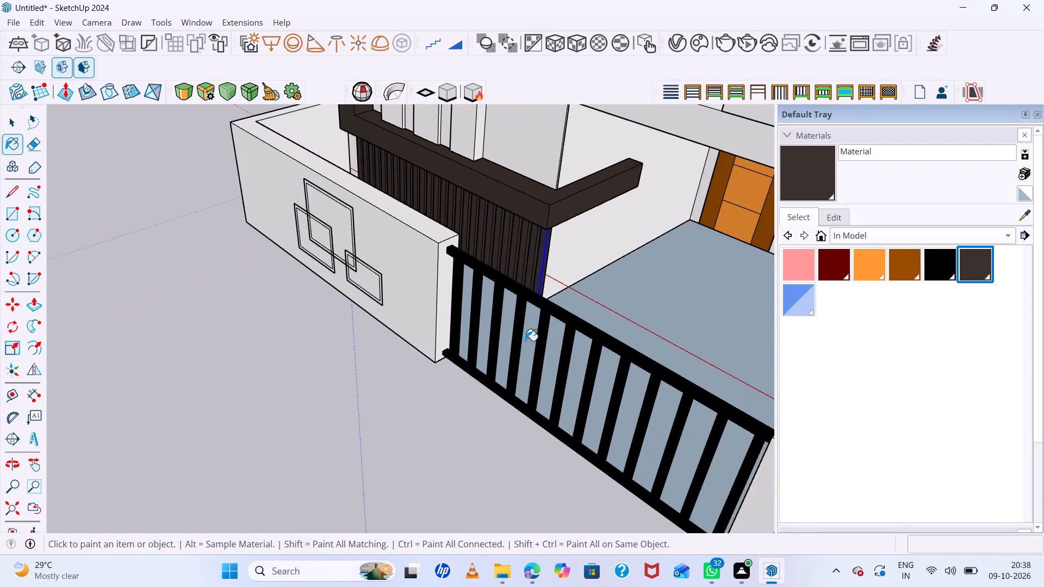
{"action": "middle_click_drag", "start_coordinate": [530, 341], "coordinate": [495, 394]}
{"action": "scroll", "coordinate": [482, 392], "scroll_direction": "up", "scroll_amount": 1}
{"action": "scroll", "coordinate": [381, 374], "scroll_direction": "down", "scroll_amount": 6}
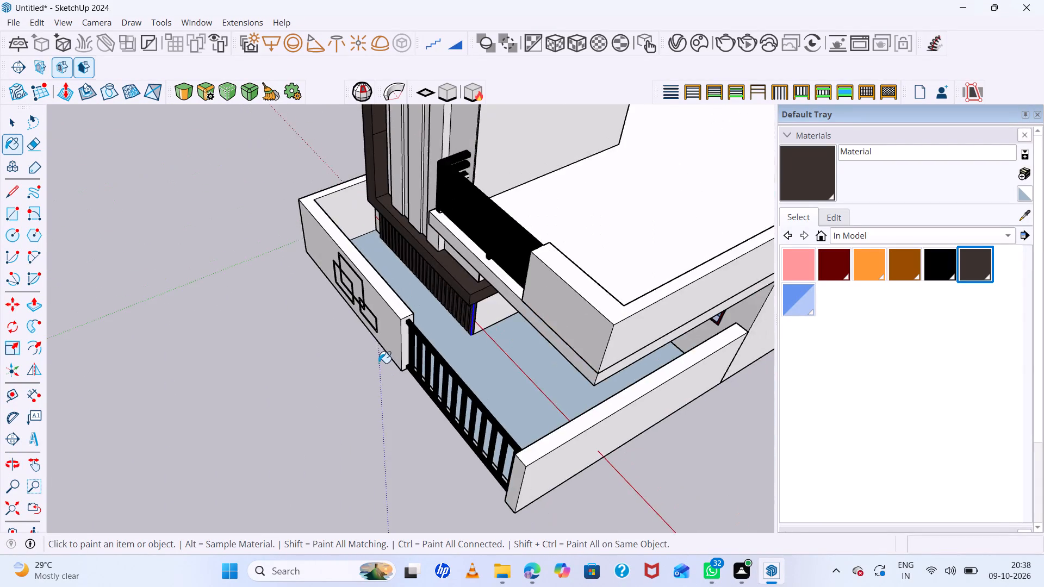
{"action": "scroll", "coordinate": [378, 363], "scroll_direction": "down", "scroll_amount": 8}
{"action": "middle_click_drag", "start_coordinate": [484, 425], "coordinate": [766, 232]}
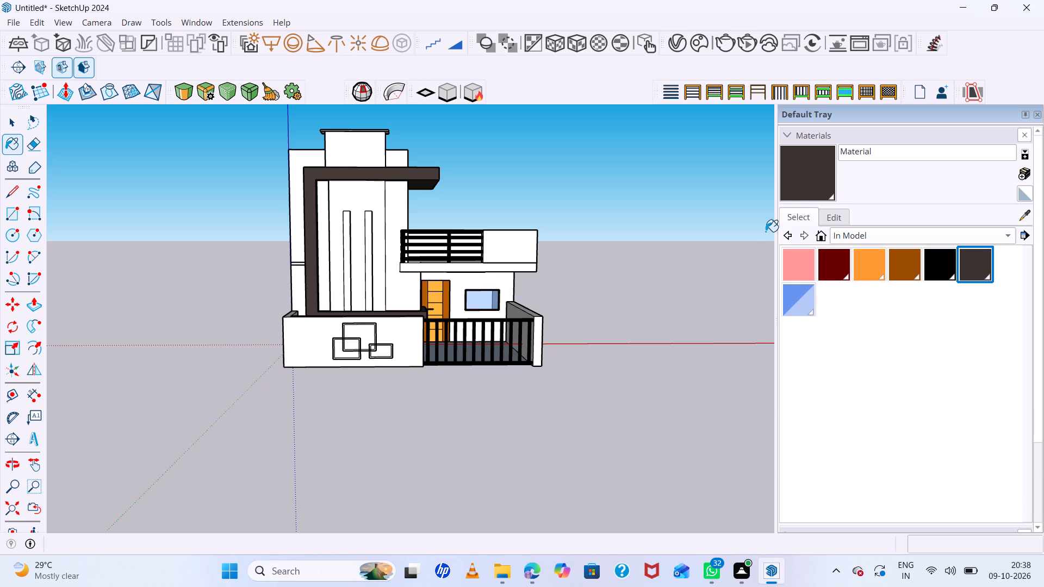
{"action": "scroll", "coordinate": [657, 244], "scroll_direction": "up", "scroll_amount": 5}
{"action": "scroll", "coordinate": [452, 272], "scroll_direction": "up", "scroll_amount": 5}
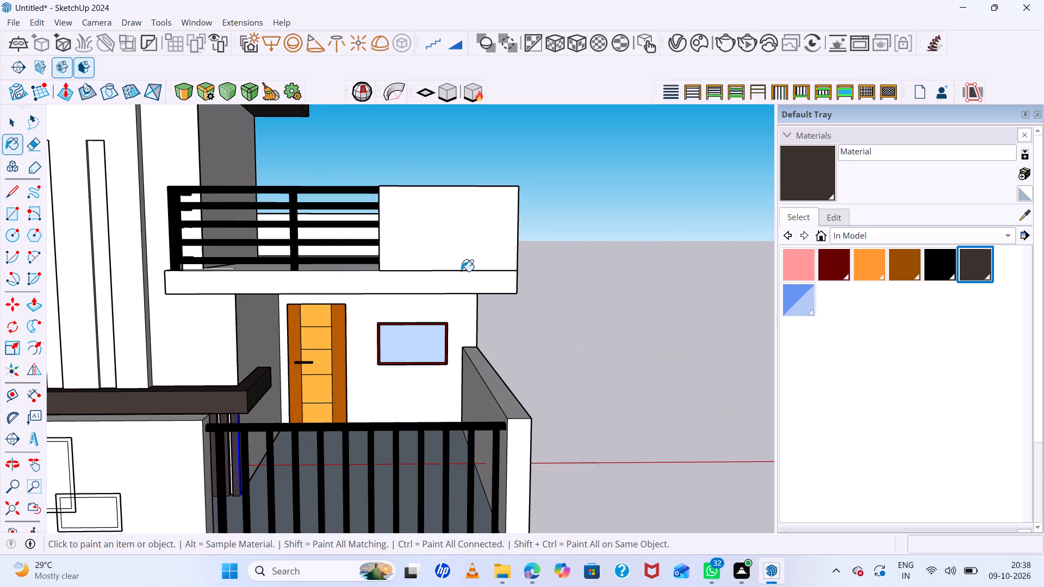
{"action": "middle_click_drag", "start_coordinate": [463, 273], "coordinate": [464, 289]}
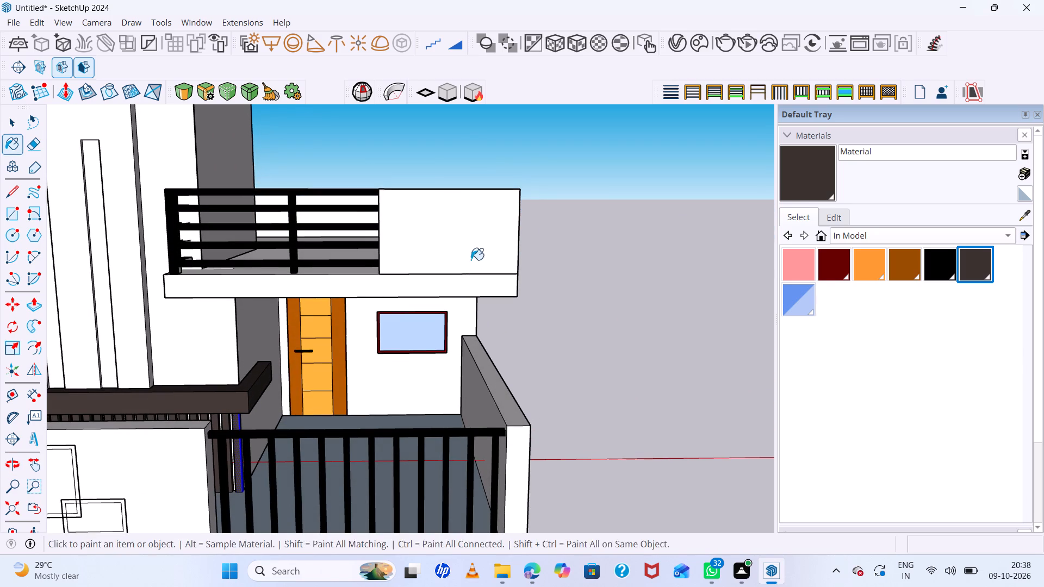
{"action": "key", "text": "space"}
{"action": "scroll", "coordinate": [427, 250], "scroll_direction": "up", "scroll_amount": 5}
{"action": "left_click", "coordinate": [428, 248]}
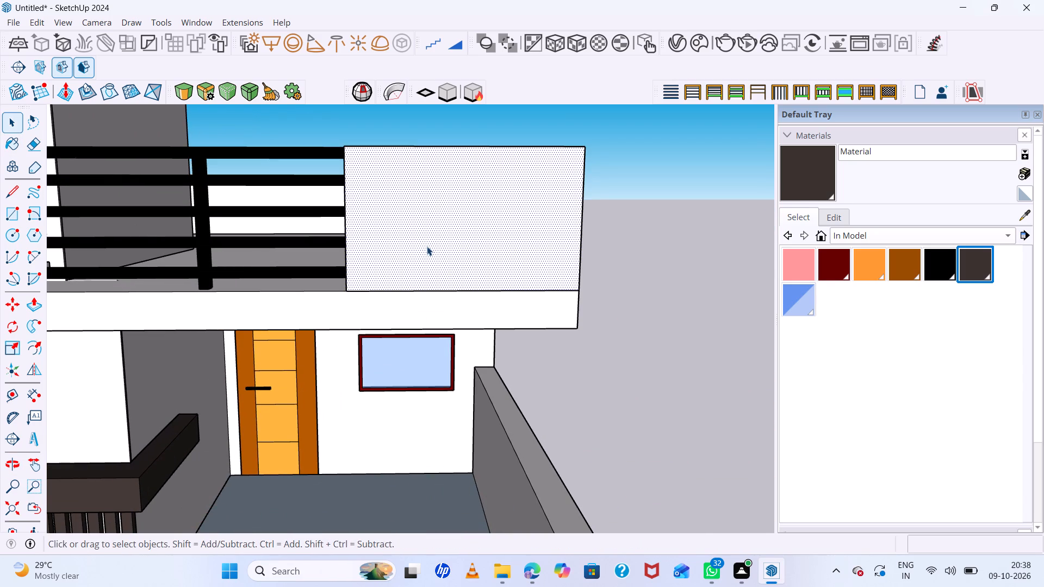
{"action": "key", "text": "r"}
{"action": "left_click", "coordinate": [387, 185]}
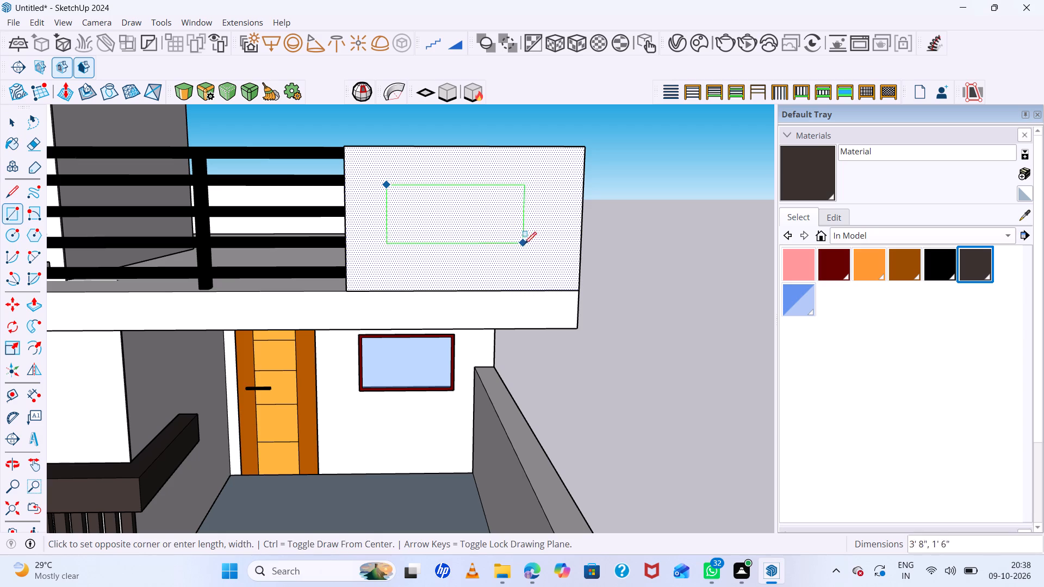
{"action": "left_click", "coordinate": [551, 258]}
Push the inset rectangle back through the parapet wall's thickness to cut a rectangular opening.
{"action": "key", "text": "space"}
{"action": "left_click", "coordinate": [477, 220]}
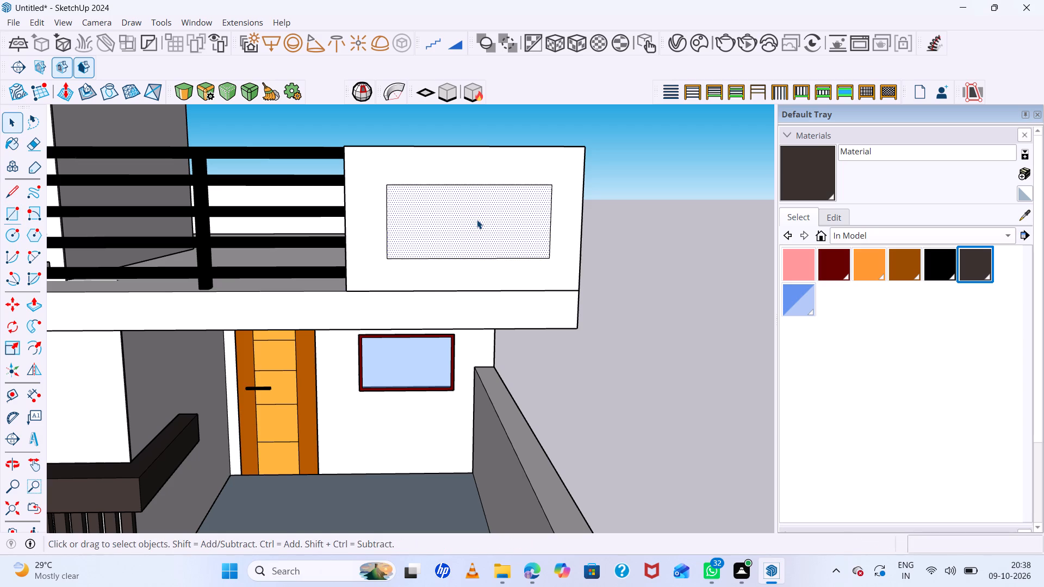
{"action": "key", "text": "p"}
{"action": "left_click", "coordinate": [477, 220]}
{"action": "middle_click_drag", "start_coordinate": [463, 178], "coordinate": [471, 297]}
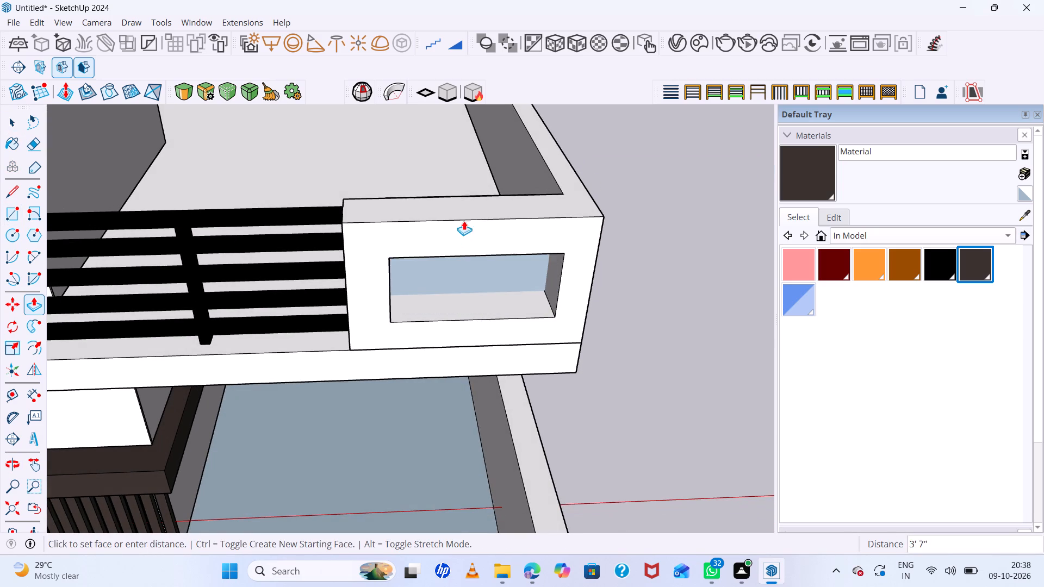
{"action": "left_click", "coordinate": [467, 197]}
Draw a small rectangle, about 5" by 4", on the bottom face of the parapet opening near its railing-side end.
{"action": "middle_click_drag", "start_coordinate": [561, 297], "coordinate": [472, 208]}
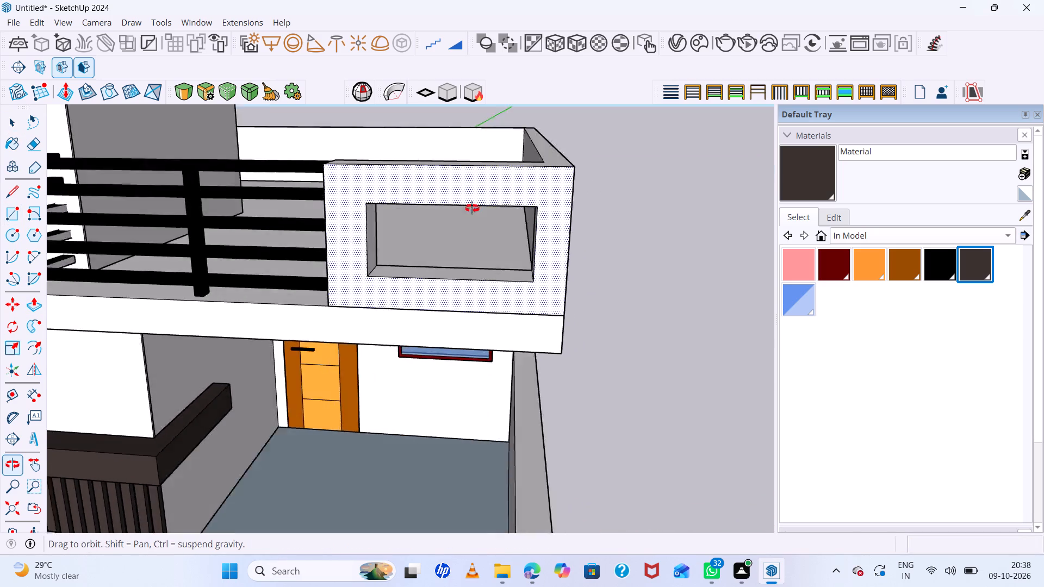
{"action": "middle_click_drag", "start_coordinate": [472, 208], "coordinate": [368, 205]}
{"action": "scroll", "coordinate": [345, 260], "scroll_direction": "down", "scroll_amount": 5}
{"action": "scroll", "coordinate": [361, 265], "scroll_direction": "up", "scroll_amount": 9}
{"action": "middle_click_drag", "start_coordinate": [359, 270], "coordinate": [411, 297]}
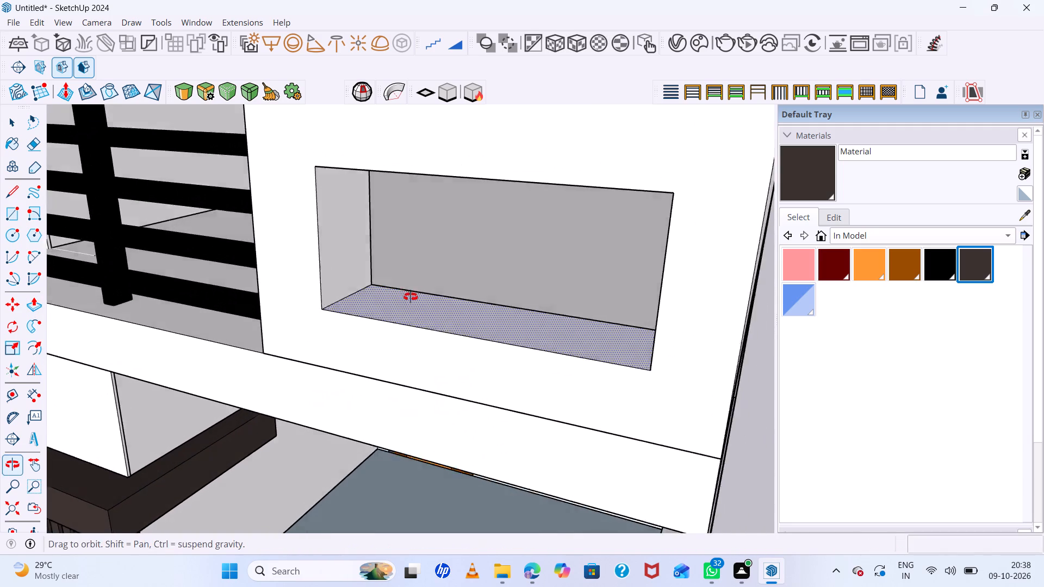
{"action": "middle_click_drag", "start_coordinate": [411, 297], "coordinate": [412, 298]}
{"action": "key", "text": "space"}
{"action": "middle_click_drag", "start_coordinate": [400, 314], "coordinate": [438, 369]}
{"action": "key", "text": "r"}
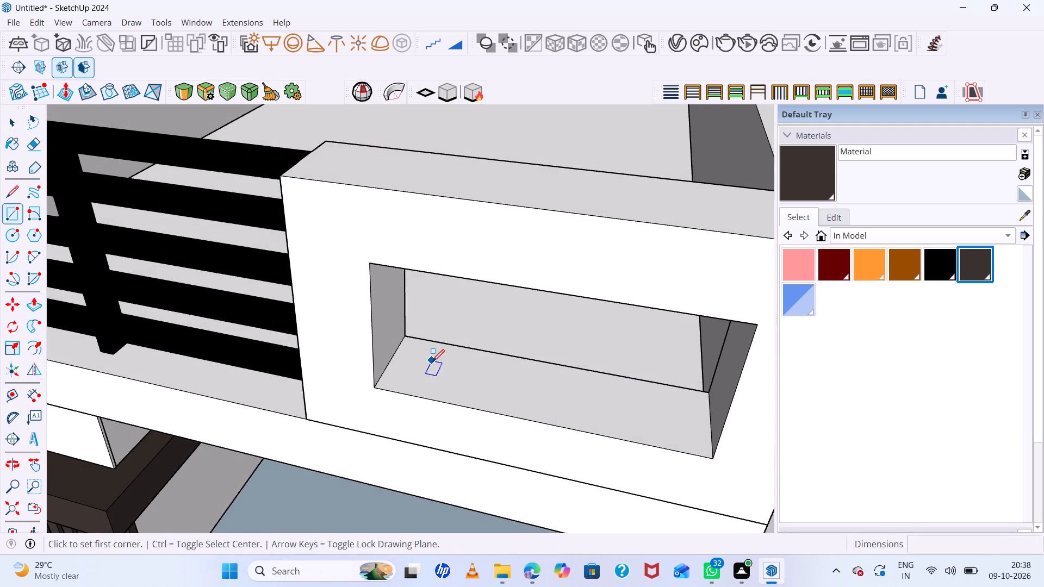
{"action": "scroll", "coordinate": [432, 361], "scroll_direction": "up", "scroll_amount": 3}
{"action": "left_click", "coordinate": [427, 364]}
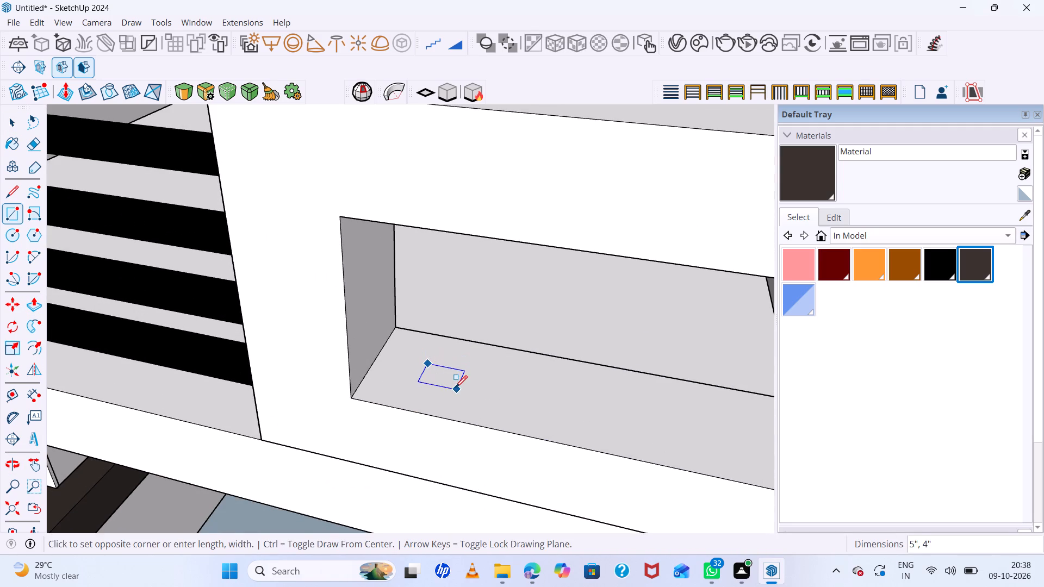
{"action": "left_click", "coordinate": [455, 389]}
Copy the small rectangle 3' along the parapet opening's bottom face and divide the spacing into three, giving four evenly spaced rectangles.
{"action": "key", "text": "space"}
{"action": "left_click", "coordinate": [444, 377]}
{"action": "key", "text": "m"}
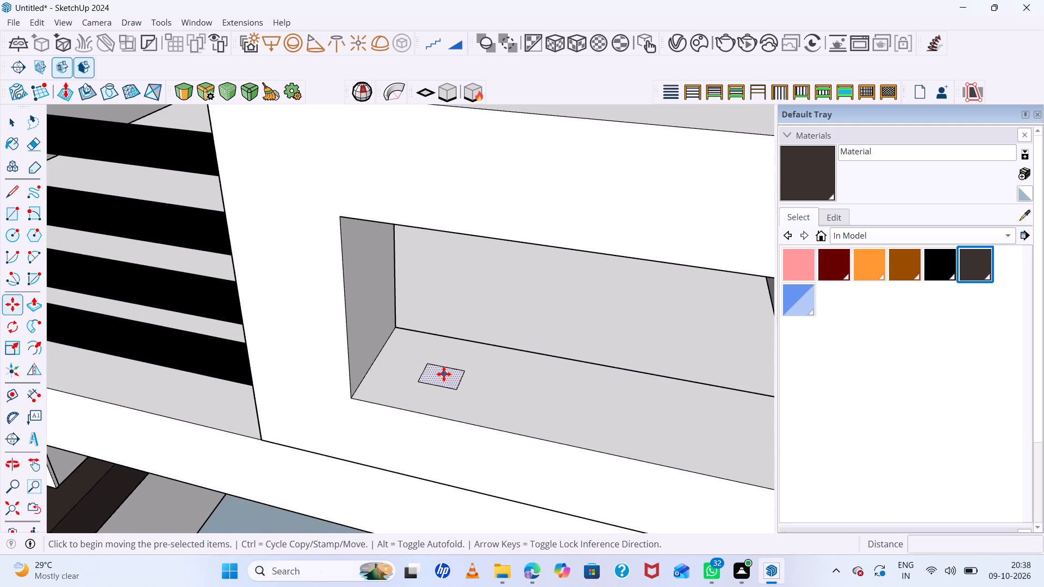
{"action": "scroll", "coordinate": [450, 382], "scroll_direction": "up", "scroll_amount": 5}
{"action": "left_click", "coordinate": [461, 392]}
{"action": "scroll", "coordinate": [347, 362], "scroll_direction": "down", "scroll_amount": 11}
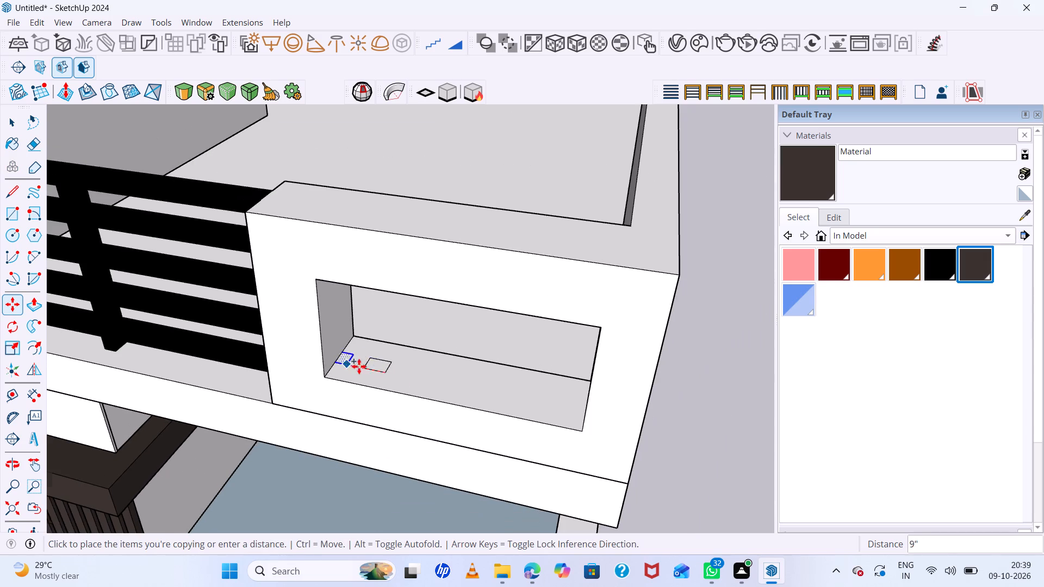
{"action": "left_click", "coordinate": [553, 408]}
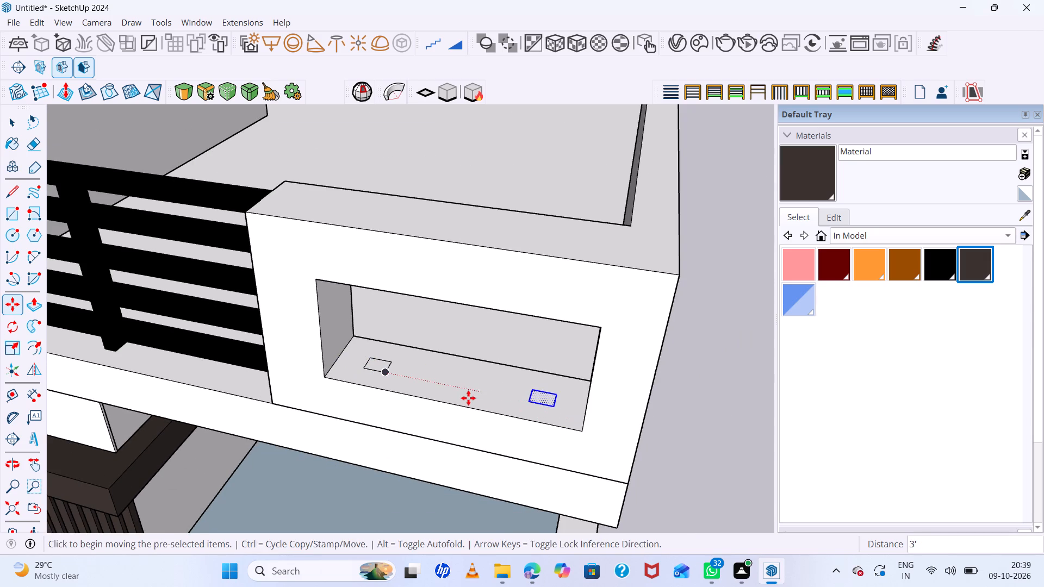
{"action": "type", "text": "3/"}
{"action": "key", "text": "Return"}
{"action": "key", "text": "space"}
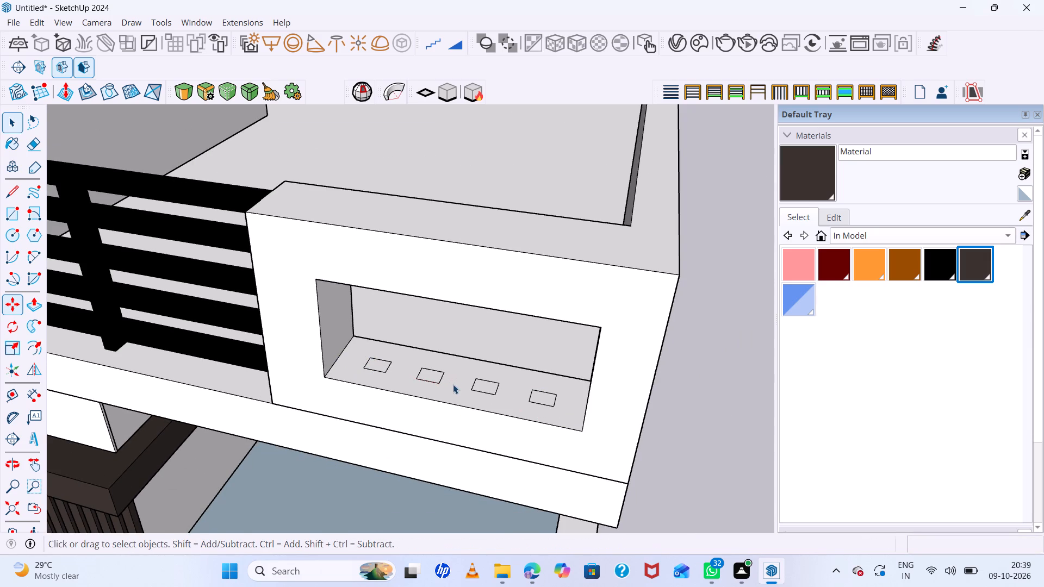
Extrude the four small rectangles up 2' to the top of the parapet opening as vertical posts.
{"action": "scroll", "coordinate": [383, 357], "scroll_direction": "up", "scroll_amount": 4}
{"action": "double_click", "coordinate": [382, 370]}
{"action": "key", "text": "p"}
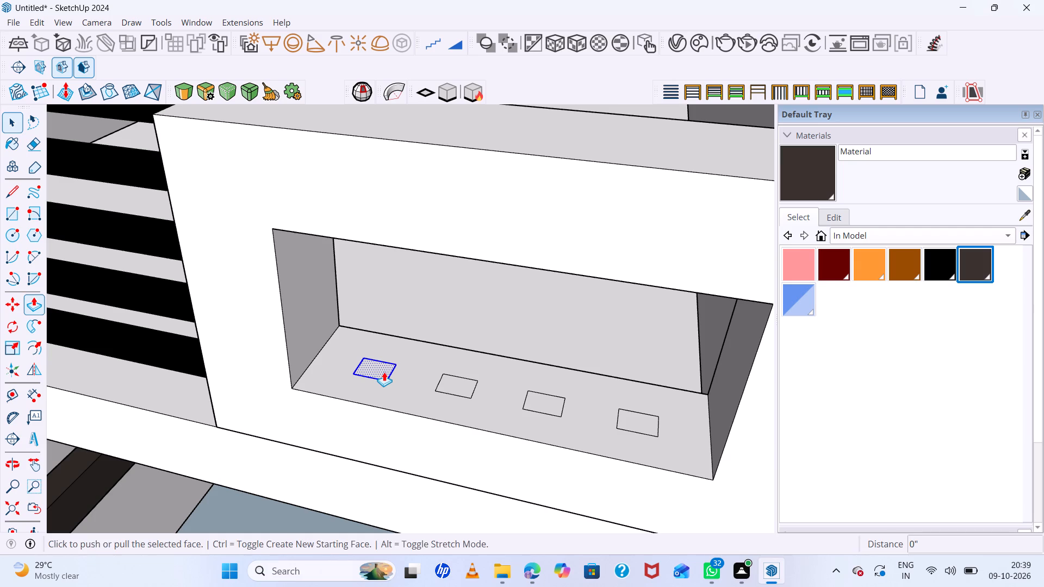
{"action": "left_click", "coordinate": [384, 372]}
{"action": "left_click", "coordinate": [389, 246]}
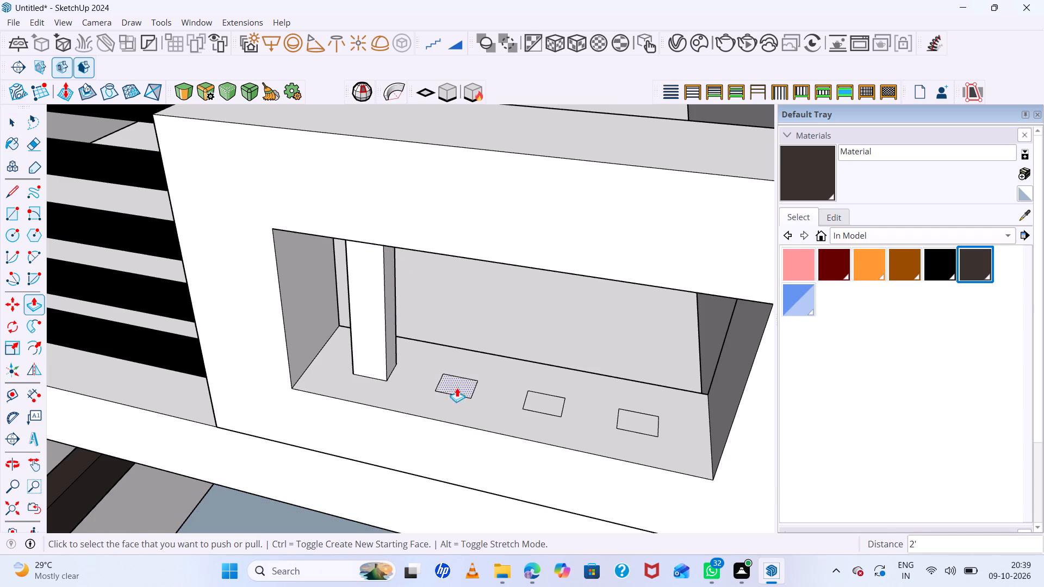
{"action": "key", "text": "space"}
{"action": "key", "text": "p"}
{"action": "double_click", "coordinate": [457, 388]}
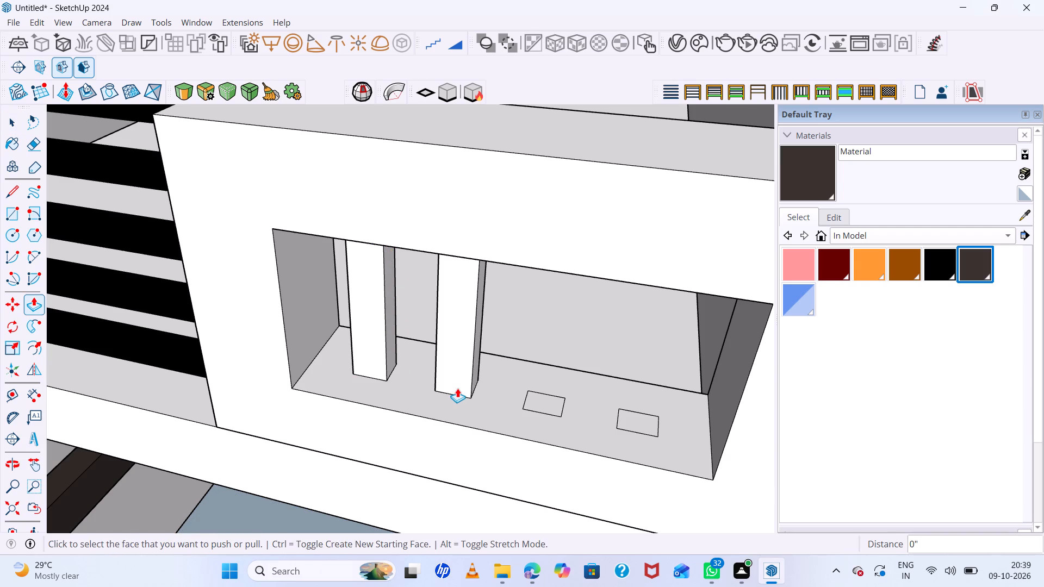
{"action": "left_click", "coordinate": [539, 401]}
{"action": "double_click", "coordinate": [539, 401]}
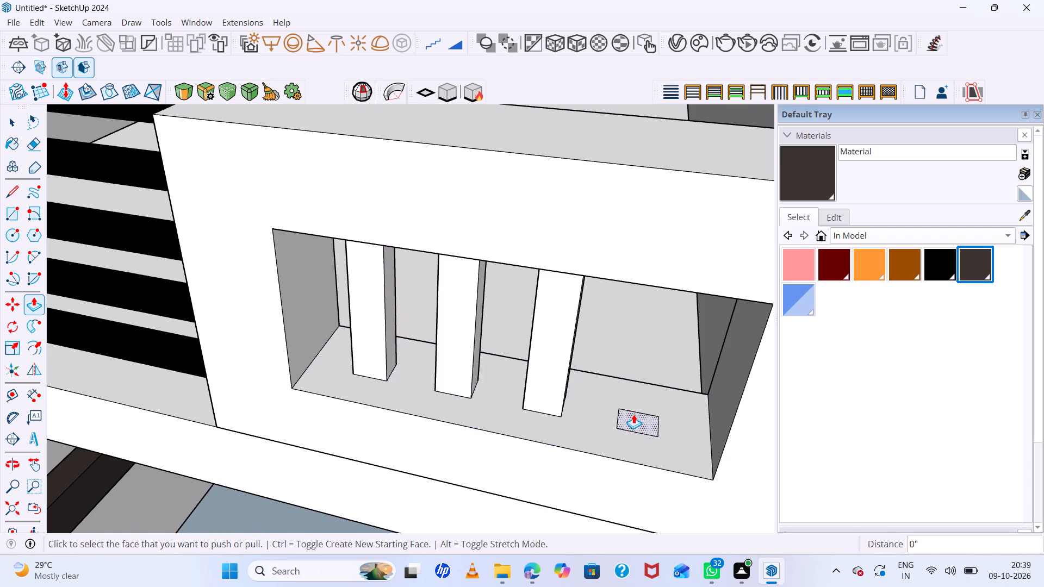
{"action": "double_click", "coordinate": [633, 414]}
{"action": "double_click", "coordinate": [634, 420]}
Examine the four posts in the parapet opening and the surrounding balcony from several angles.
{"action": "scroll", "coordinate": [432, 393], "scroll_direction": "down", "scroll_amount": 5}
{"action": "middle_click_drag", "start_coordinate": [524, 423], "coordinate": [352, 262]}
{"action": "scroll", "coordinate": [351, 273], "scroll_direction": "up", "scroll_amount": 1}
{"action": "scroll", "coordinate": [388, 324], "scroll_direction": "down", "scroll_amount": 13}
{"action": "middle_click_drag", "start_coordinate": [482, 361], "coordinate": [619, 386]}
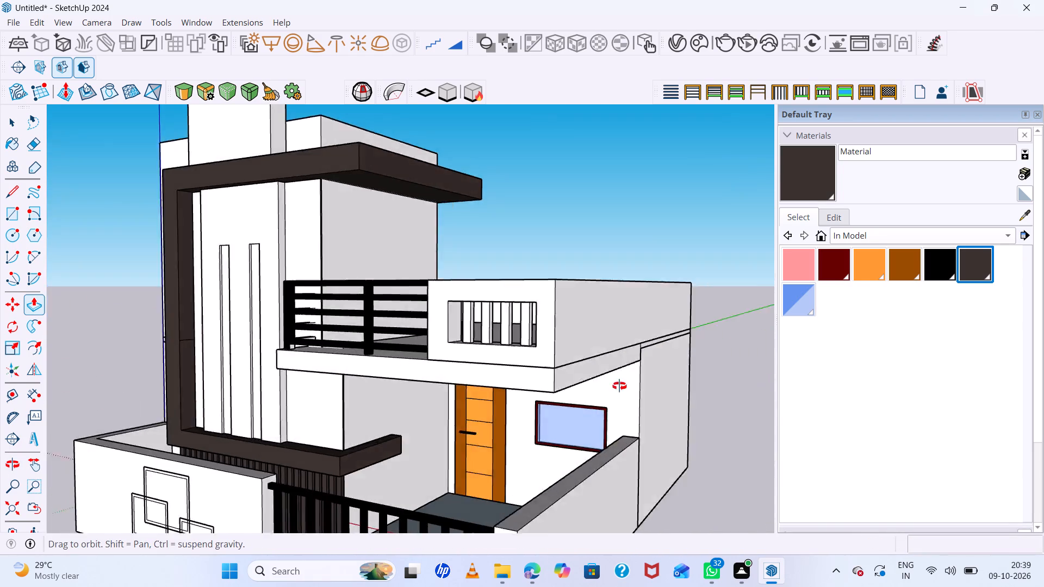
{"action": "middle_click_drag", "start_coordinate": [619, 386], "coordinate": [661, 388]}
{"action": "middle_click", "coordinate": [661, 388]}
{"action": "middle_click", "coordinate": [661, 388]}
{"action": "scroll", "coordinate": [593, 253], "scroll_direction": "up", "scroll_amount": 3}
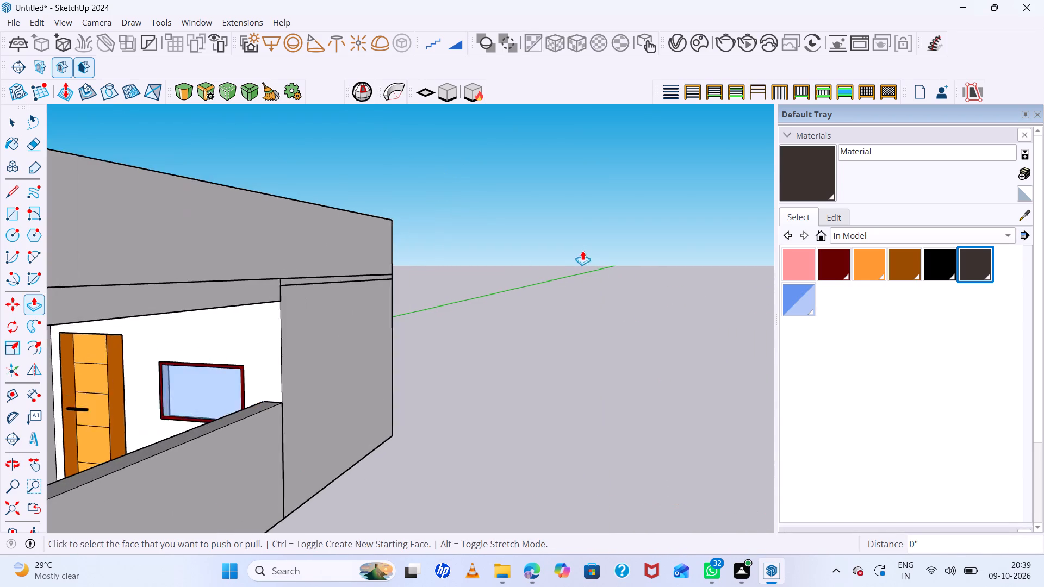
{"action": "scroll", "coordinate": [582, 251], "scroll_direction": "up", "scroll_amount": 2}
{"action": "scroll", "coordinate": [519, 247], "scroll_direction": "down", "scroll_amount": 6}
{"action": "middle_click_drag", "start_coordinate": [543, 277], "coordinate": [614, 440]}
{"action": "middle_click_drag", "start_coordinate": [613, 436], "coordinate": [608, 427]}
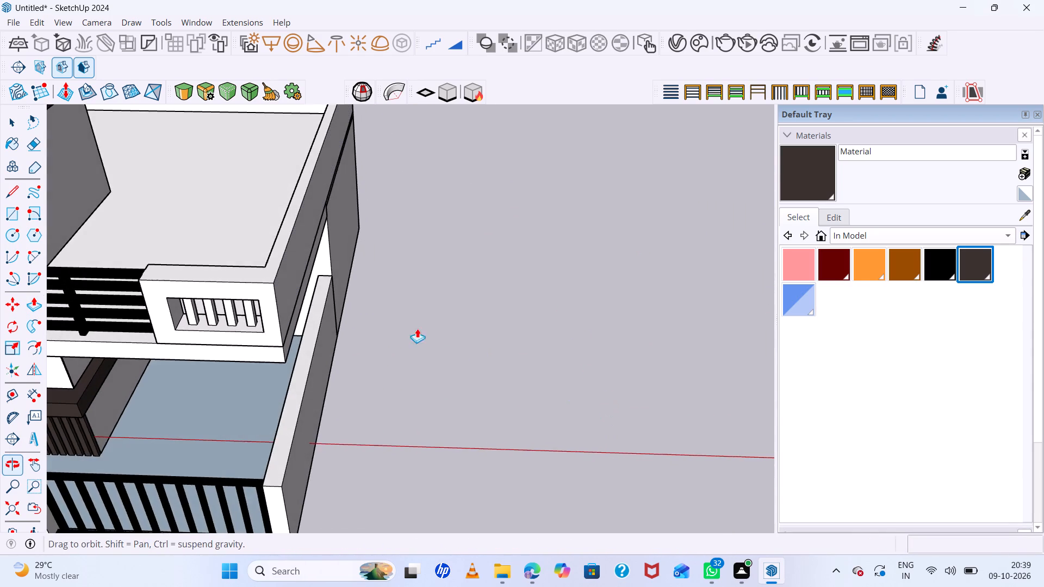
{"action": "scroll", "coordinate": [180, 264], "scroll_direction": "up", "scroll_amount": 9}
{"action": "middle_click_drag", "start_coordinate": [243, 295], "coordinate": [350, 231]}
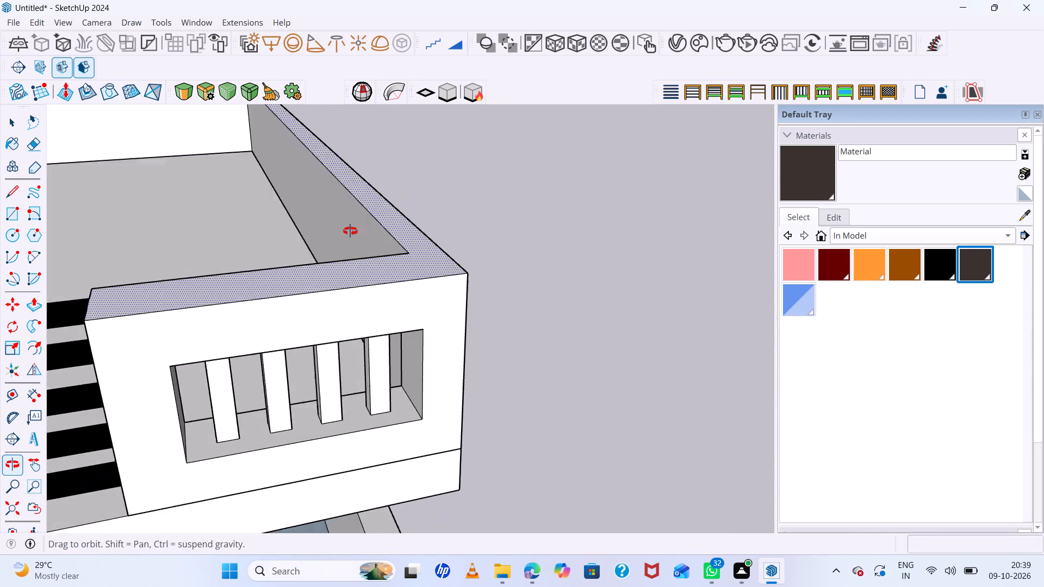
{"action": "middle_click_drag", "start_coordinate": [350, 231], "coordinate": [360, 223]}
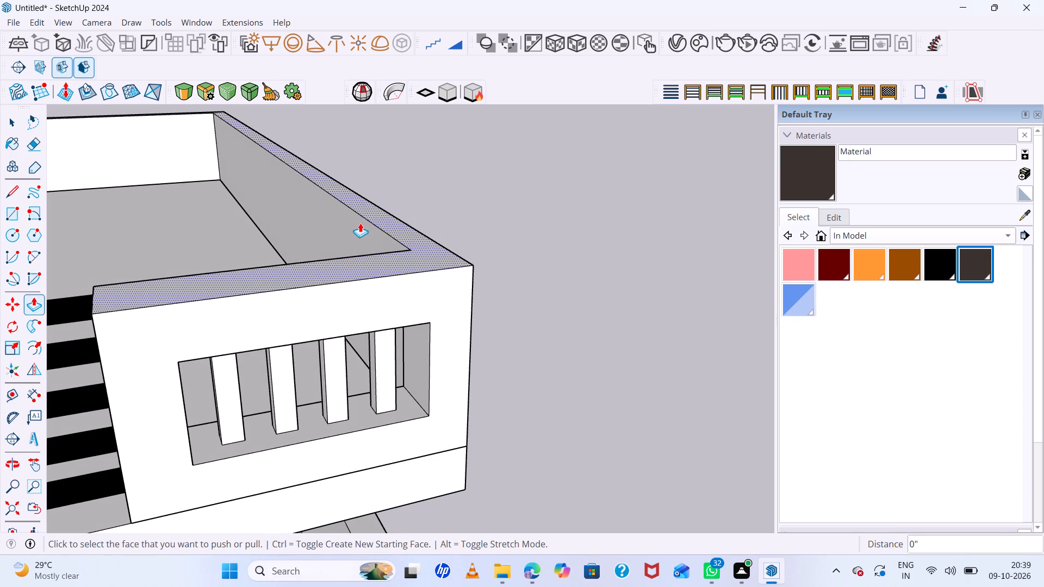
{"action": "scroll", "coordinate": [361, 223], "scroll_direction": "down", "scroll_amount": 4}
{"action": "middle_click_drag", "start_coordinate": [411, 289], "coordinate": [355, 227]}
{"action": "middle_click", "coordinate": [352, 227]}
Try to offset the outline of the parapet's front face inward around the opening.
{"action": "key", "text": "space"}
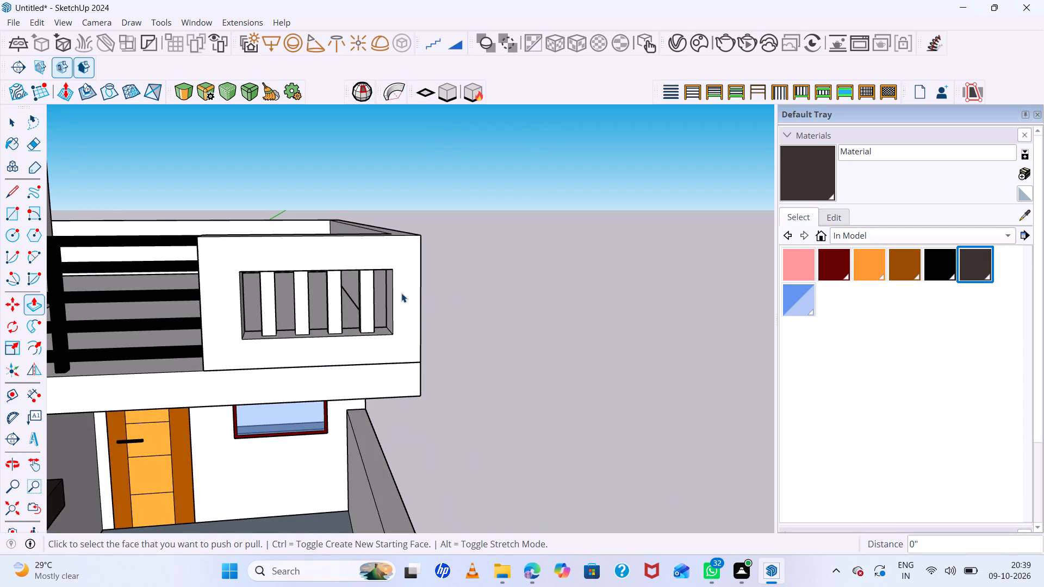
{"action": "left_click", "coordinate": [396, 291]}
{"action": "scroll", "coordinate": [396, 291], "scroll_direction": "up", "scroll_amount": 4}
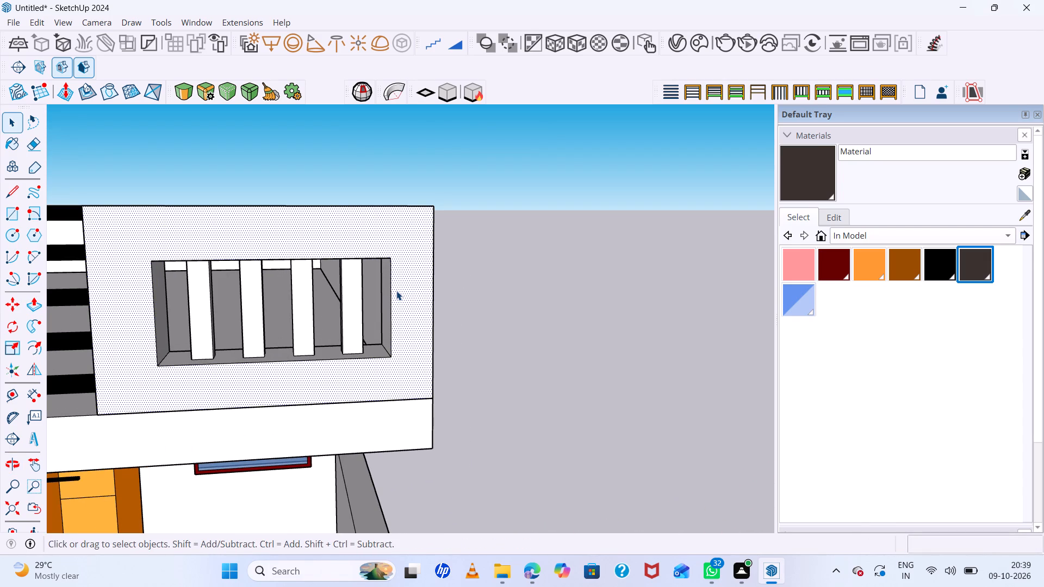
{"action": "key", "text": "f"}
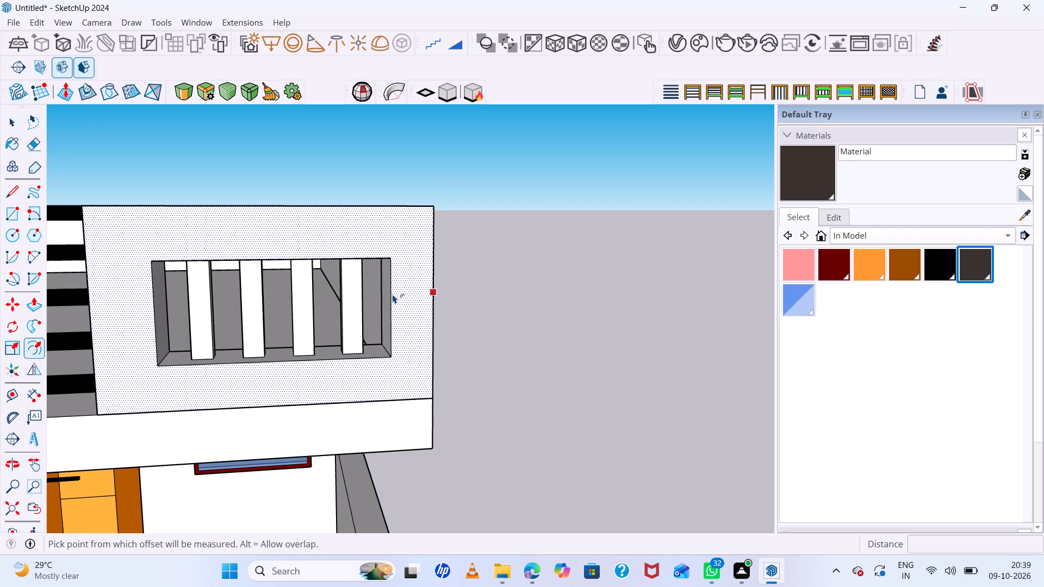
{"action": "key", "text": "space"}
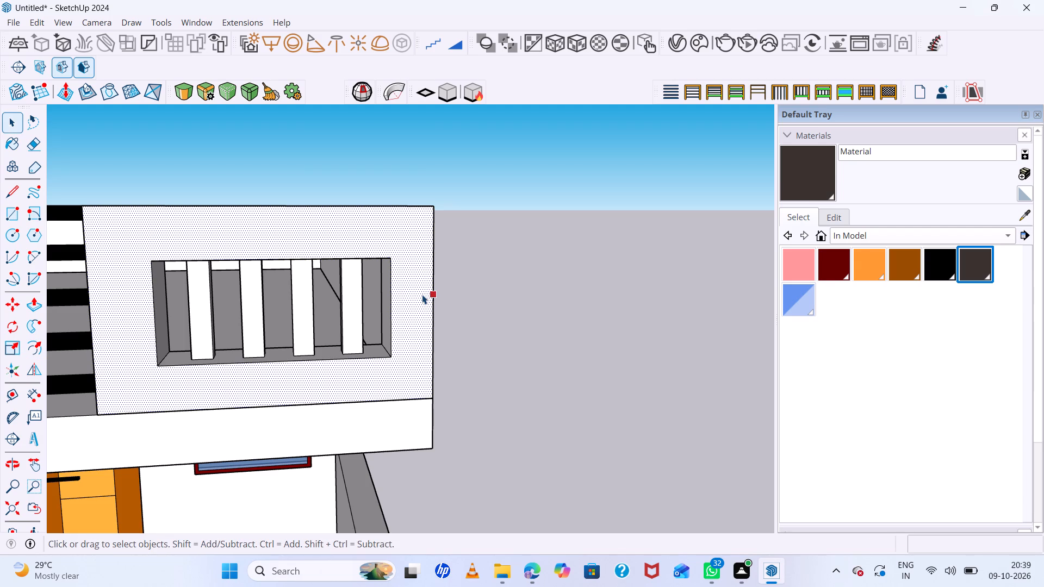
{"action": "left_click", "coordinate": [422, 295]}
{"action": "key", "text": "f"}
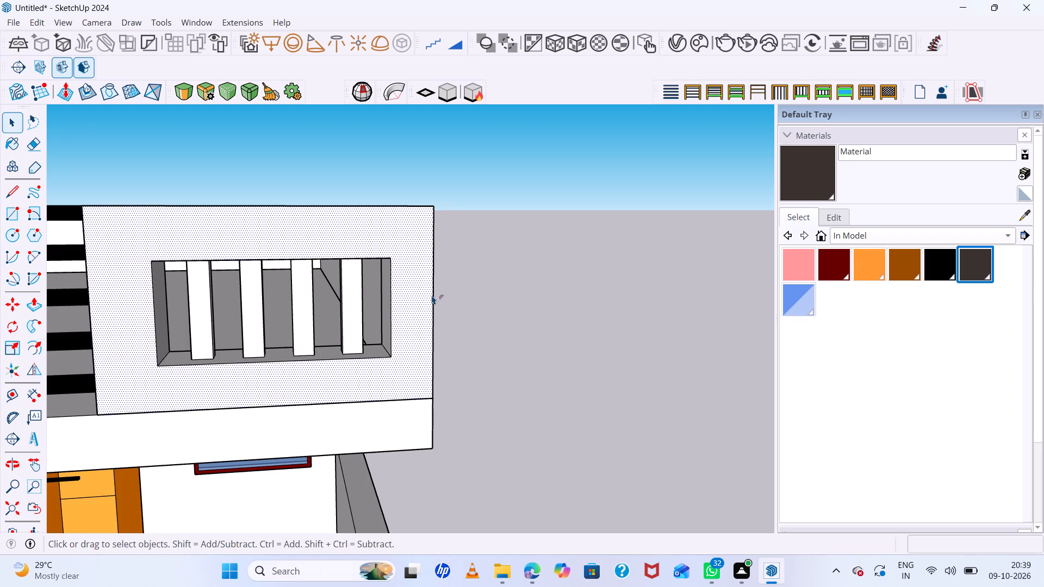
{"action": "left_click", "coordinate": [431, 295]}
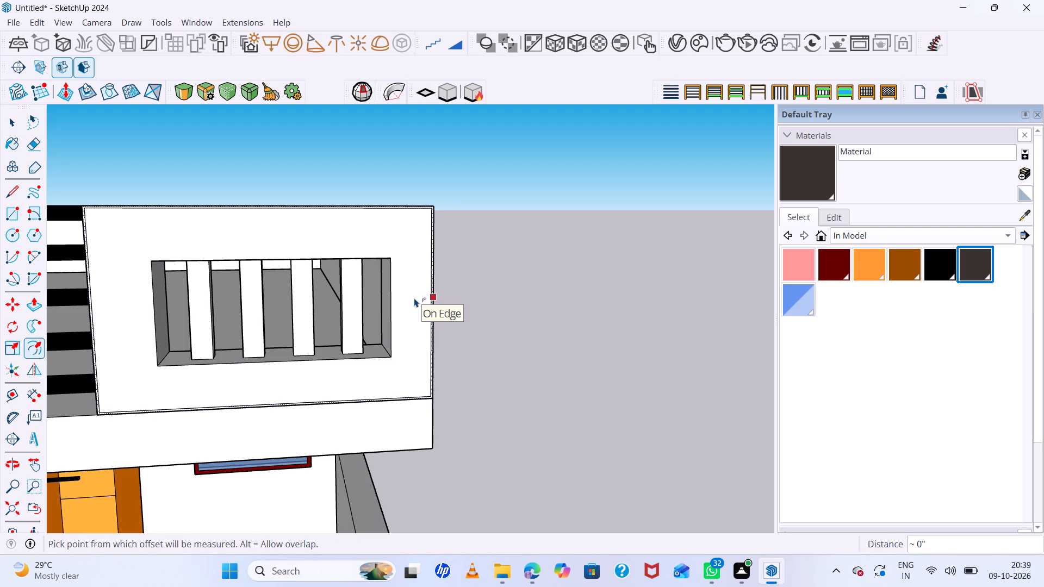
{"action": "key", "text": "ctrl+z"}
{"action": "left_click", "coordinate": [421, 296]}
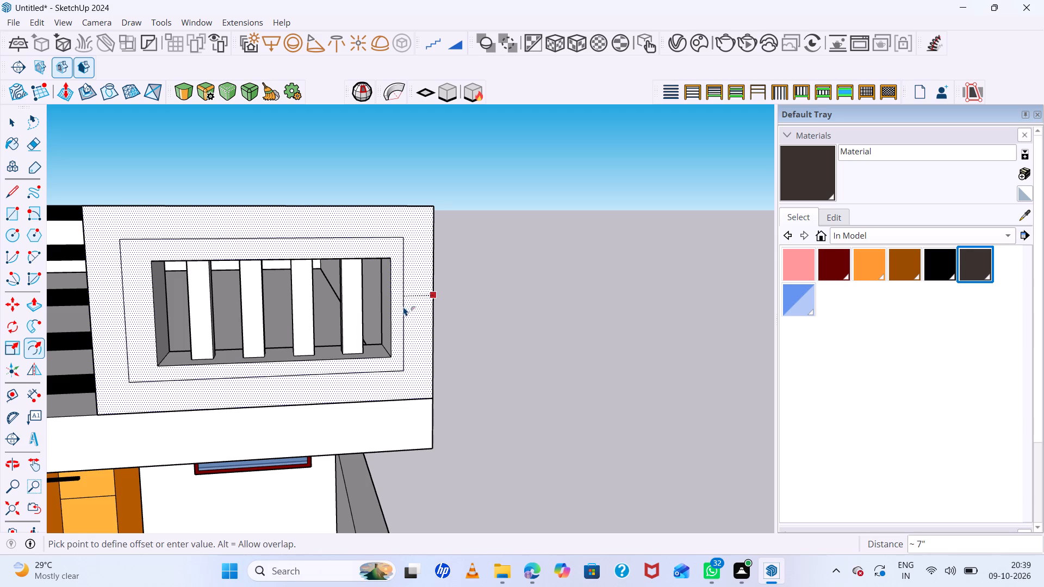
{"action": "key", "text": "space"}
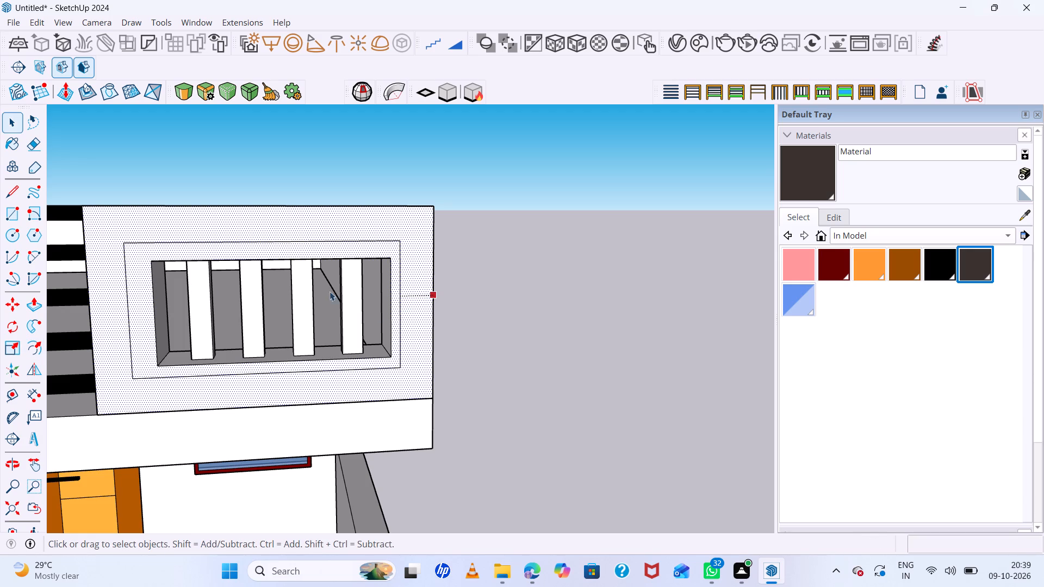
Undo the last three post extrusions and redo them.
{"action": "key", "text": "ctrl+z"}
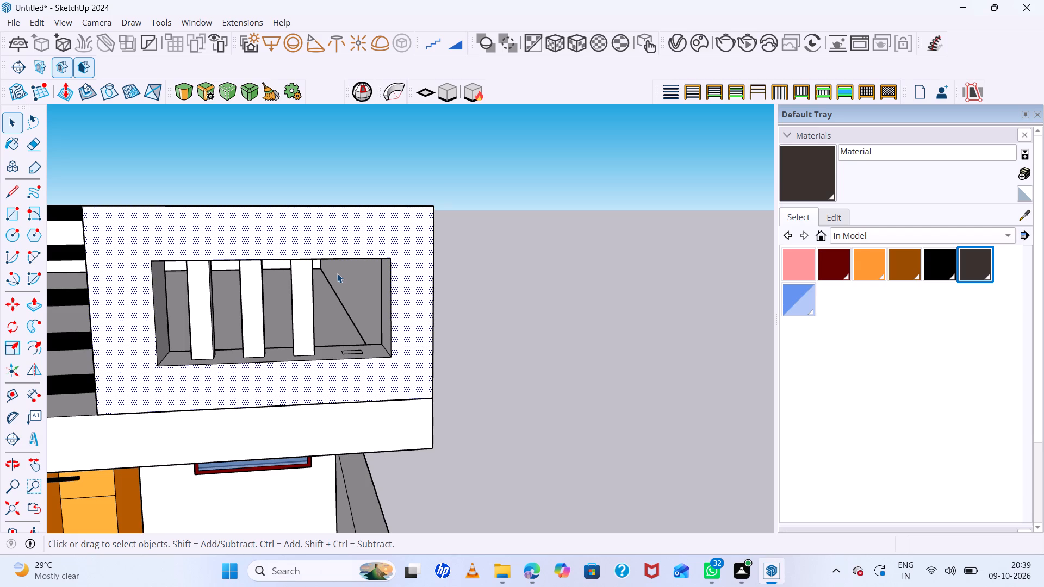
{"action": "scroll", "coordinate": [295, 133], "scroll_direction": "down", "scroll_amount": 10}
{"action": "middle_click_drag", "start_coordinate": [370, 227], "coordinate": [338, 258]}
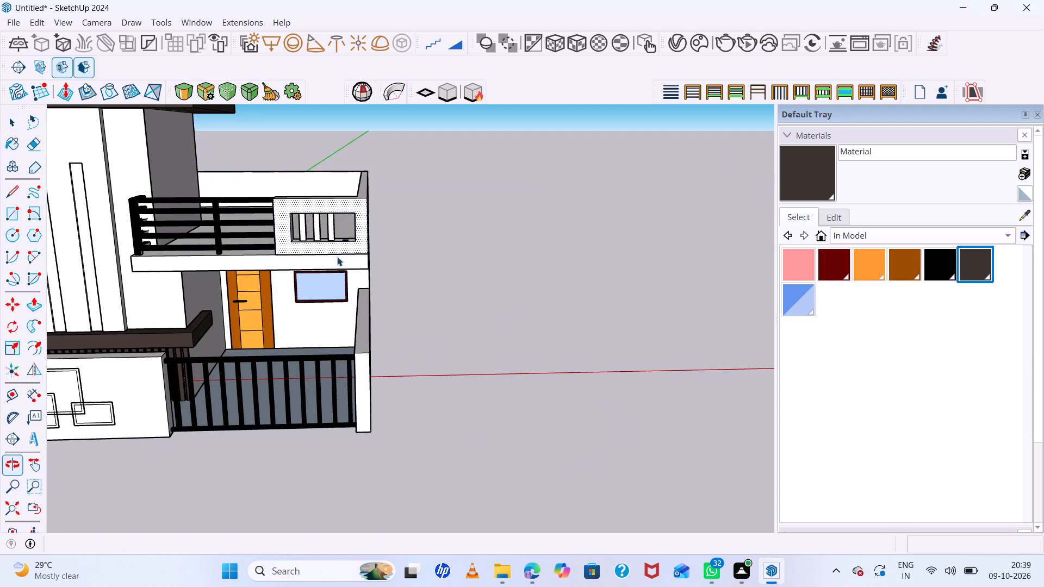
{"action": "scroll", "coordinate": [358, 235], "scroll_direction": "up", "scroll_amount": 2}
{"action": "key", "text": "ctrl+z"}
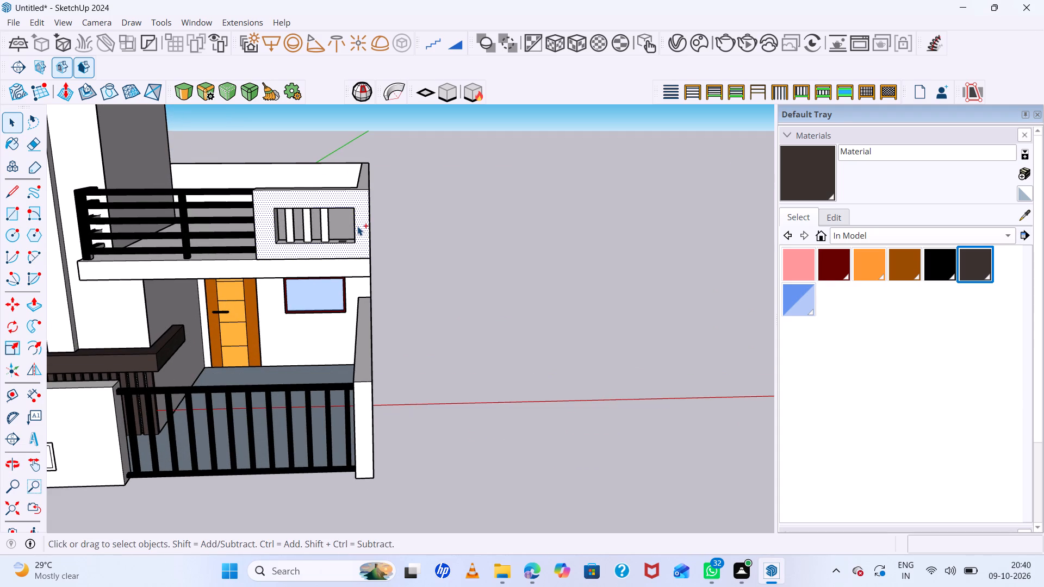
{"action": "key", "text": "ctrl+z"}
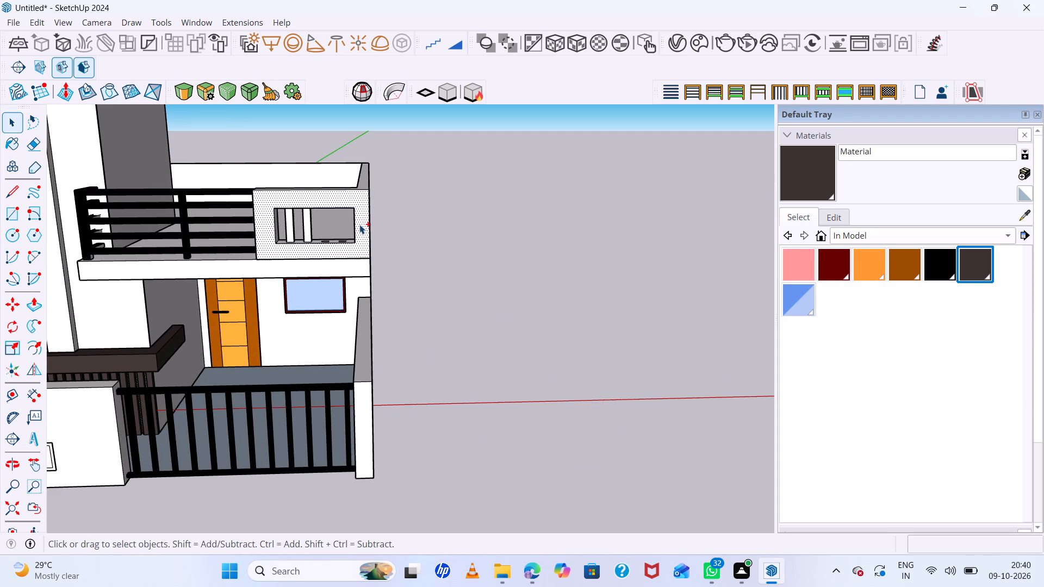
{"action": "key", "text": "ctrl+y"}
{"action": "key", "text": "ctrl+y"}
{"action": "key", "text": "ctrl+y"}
Draw a rectangle about 4' 10" by 2' 4" on the parapet's front face, forming a narrow border around the opening.
{"action": "scroll", "coordinate": [283, 189], "scroll_direction": "up", "scroll_amount": 3}
{"action": "scroll", "coordinate": [282, 188], "scroll_direction": "down", "scroll_amount": 6}
{"action": "scroll", "coordinate": [332, 209], "scroll_direction": "up", "scroll_amount": 1}
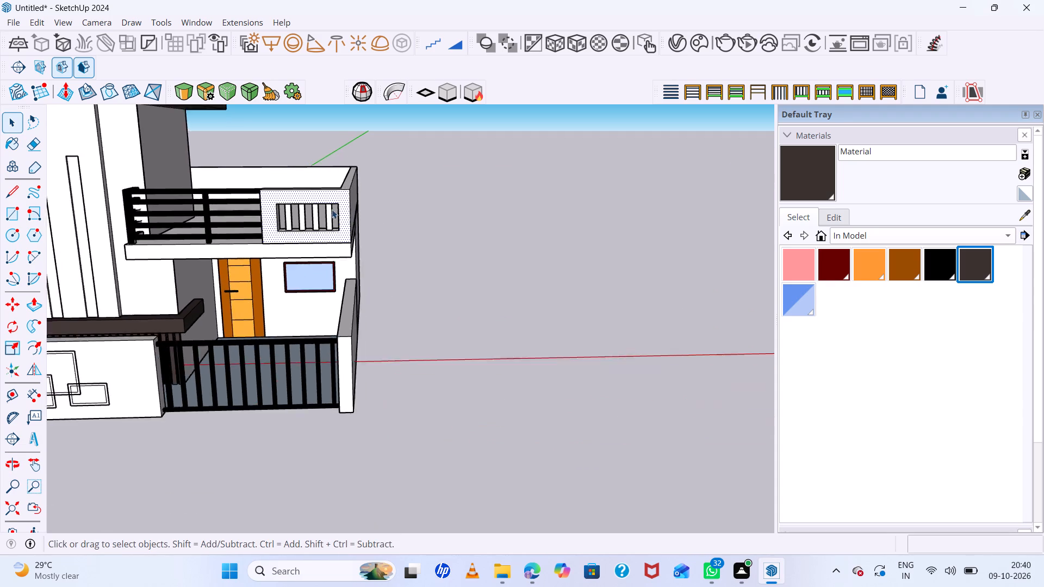
{"action": "scroll", "coordinate": [332, 209], "scroll_direction": "up", "scroll_amount": 3}
{"action": "middle_click_drag", "start_coordinate": [333, 204], "coordinate": [339, 148]}
{"action": "scroll", "coordinate": [261, 188], "scroll_direction": "up", "scroll_amount": 7}
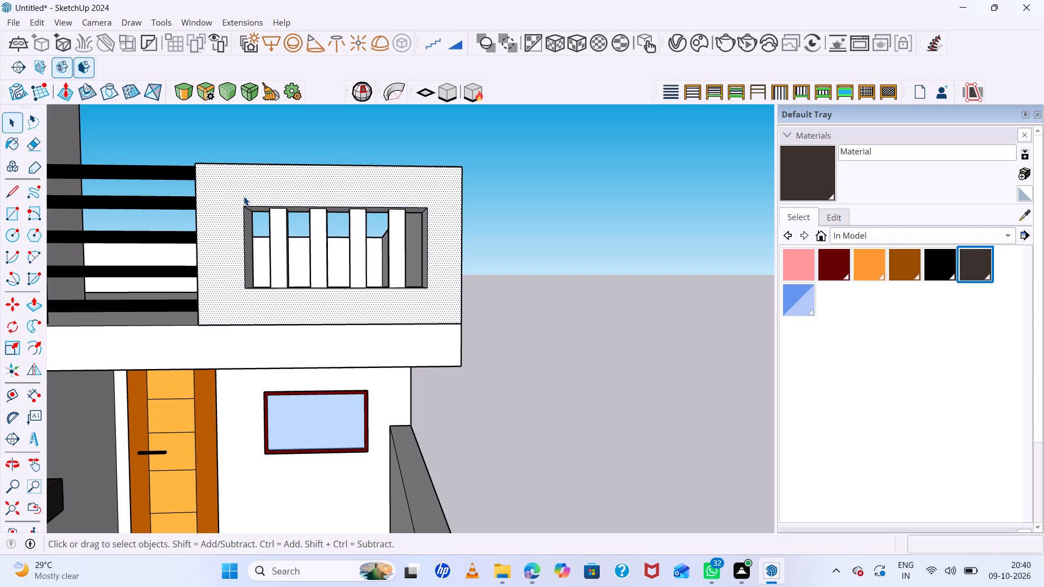
{"action": "key", "text": "r"}
{"action": "left_click", "coordinate": [236, 201]}
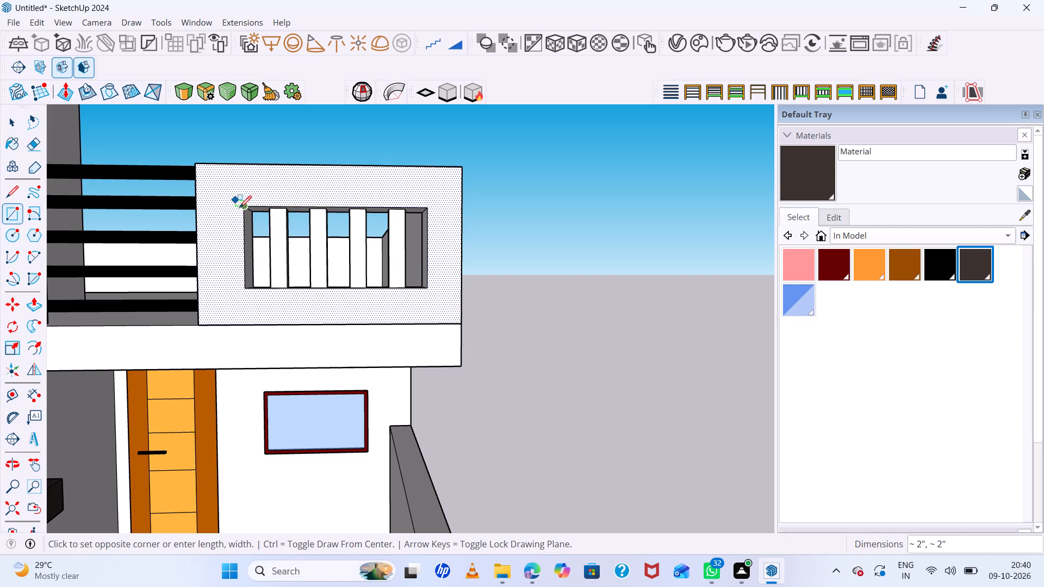
{"action": "key", "text": "space"}
{"action": "key", "text": "r"}
{"action": "scroll", "coordinate": [233, 202], "scroll_direction": "up", "scroll_amount": 5}
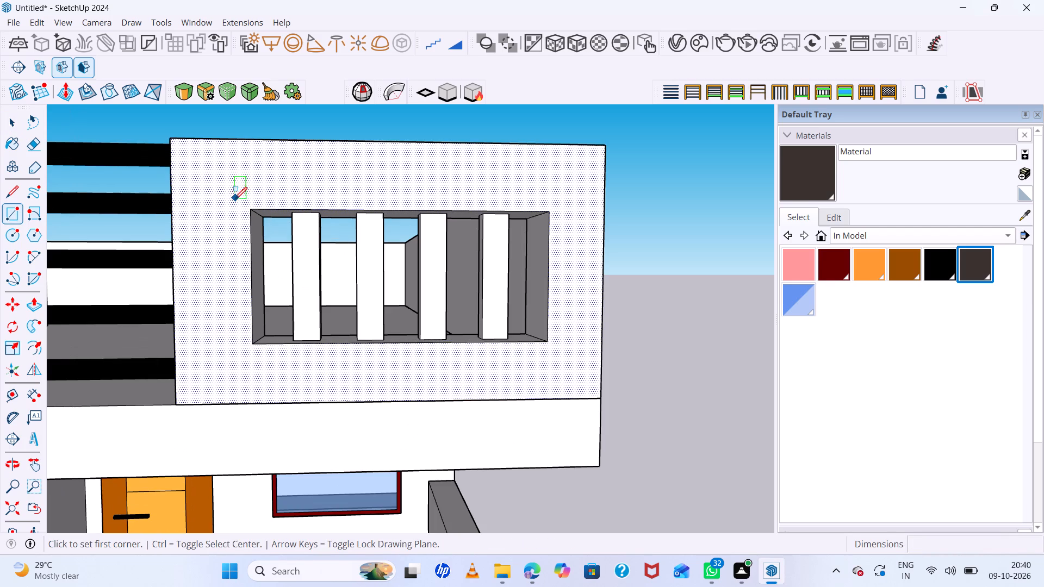
{"action": "left_click", "coordinate": [243, 201]}
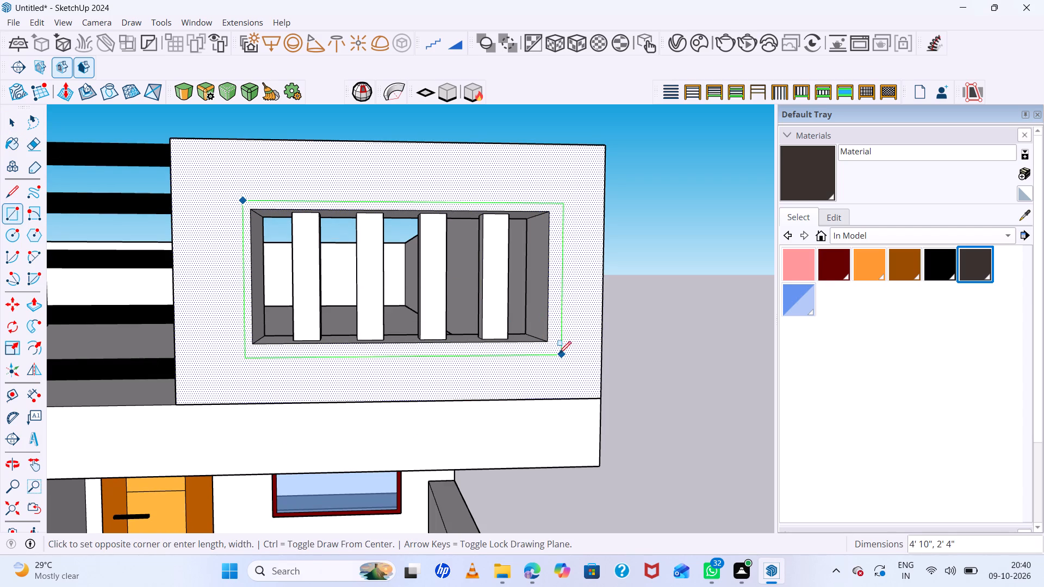
{"action": "left_click", "coordinate": [558, 352]}
{"action": "key", "text": "space"}
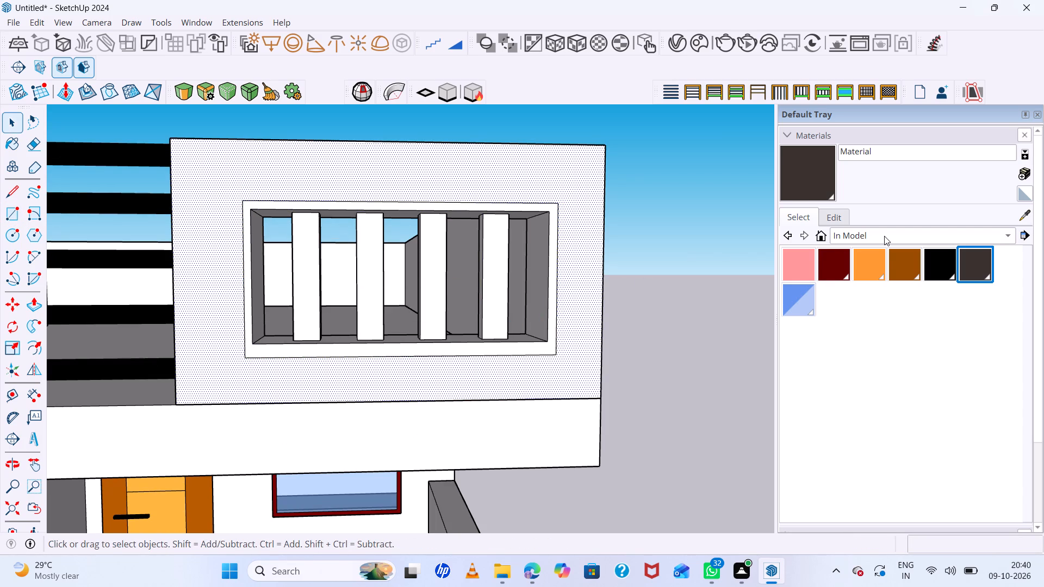
Paint the narrow border around the parapet opening brown with Color C07.
{"action": "left_click", "coordinate": [906, 261]}
{"action": "scroll", "coordinate": [568, 201], "scroll_direction": "up", "scroll_amount": 5}
{"action": "left_click", "coordinate": [538, 211]}
{"action": "scroll", "coordinate": [570, 215], "scroll_direction": "down", "scroll_amount": 4}
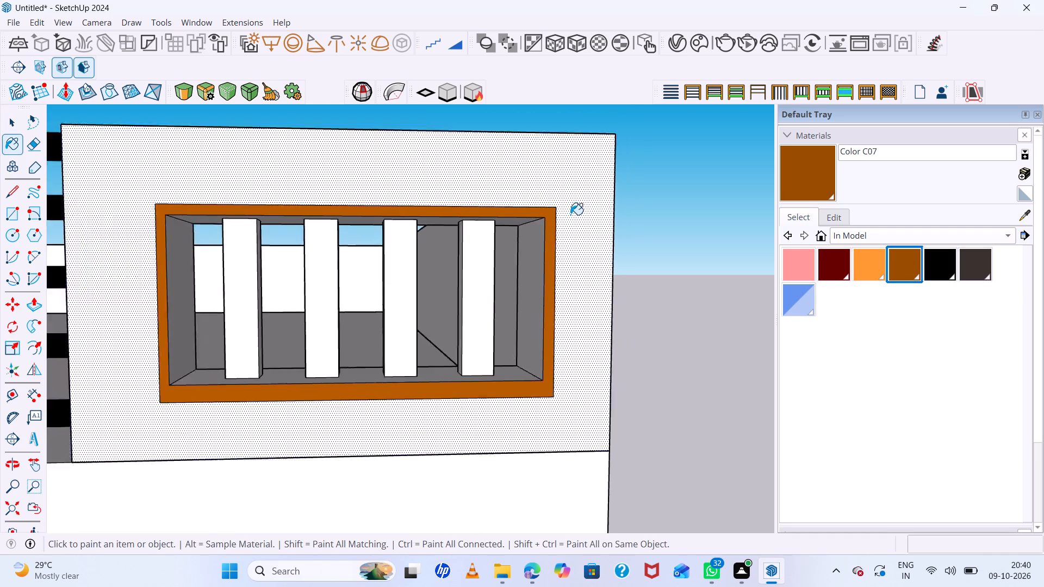
Paint the parapet's front face outside the brown border with the dark brown material.
{"action": "scroll", "coordinate": [570, 215], "scroll_direction": "down", "scroll_amount": 3}
{"action": "key", "text": "space"}
{"action": "double_click", "coordinate": [579, 208]}
{"action": "left_click", "coordinate": [973, 270]}
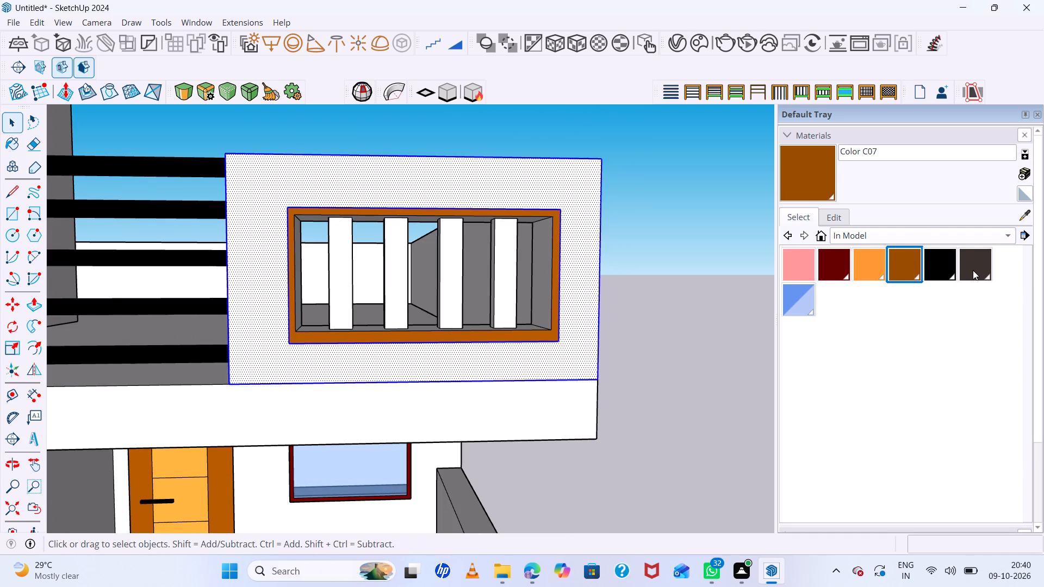
{"action": "left_click", "coordinate": [586, 207]}
{"action": "scroll", "coordinate": [402, 182], "scroll_direction": "down", "scroll_amount": 6}
{"action": "middle_click_drag", "start_coordinate": [598, 294], "coordinate": [564, 374]}
{"action": "key", "text": "space"}
{"action": "left_click", "coordinate": [599, 273]}
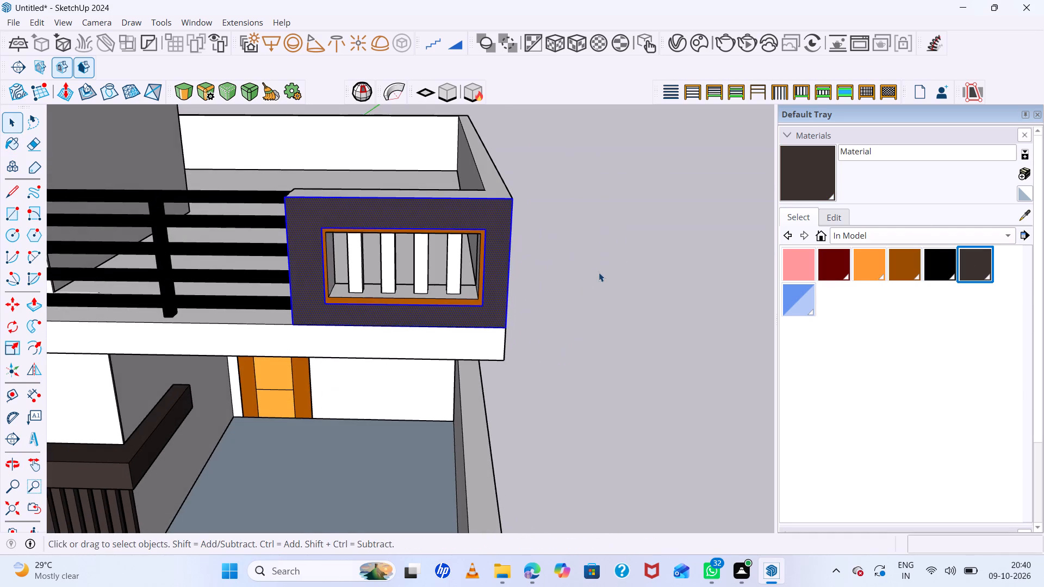
Review the painted parapet within the whole front of the house.
{"action": "scroll", "coordinate": [471, 252], "scroll_direction": "down", "scroll_amount": 8}
{"action": "middle_click_drag", "start_coordinate": [518, 299], "coordinate": [505, 166]}
{"action": "scroll", "coordinate": [511, 229], "scroll_direction": "up", "scroll_amount": 1}
{"action": "middle_click", "coordinate": [505, 164]}
{"action": "scroll", "coordinate": [368, 167], "scroll_direction": "up", "scroll_amount": 5}
{"action": "scroll", "coordinate": [366, 167], "scroll_direction": "down", "scroll_amount": 9}
{"action": "scroll", "coordinate": [506, 240], "scroll_direction": "down", "scroll_amount": 6}
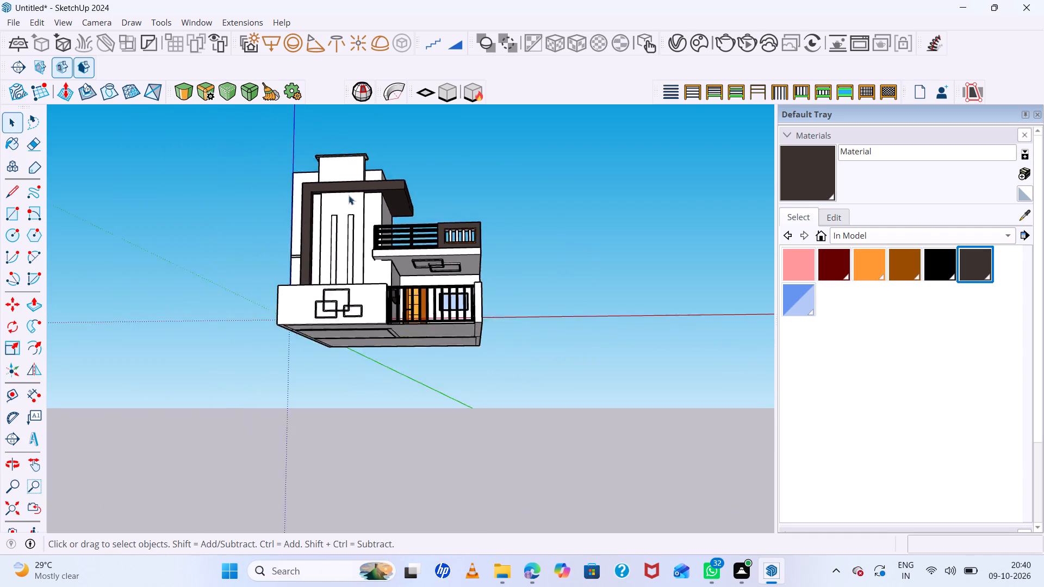
Paint the balcony parapet's end face beside the railing and its top faces with the dark brown material.
{"action": "scroll", "coordinate": [280, 177], "scroll_direction": "up", "scroll_amount": 7}
{"action": "middle_click_drag", "start_coordinate": [335, 199], "coordinate": [377, 298]}
{"action": "scroll", "coordinate": [474, 310], "scroll_direction": "up", "scroll_amount": 4}
{"action": "scroll", "coordinate": [696, 232], "scroll_direction": "up", "scroll_amount": 2}
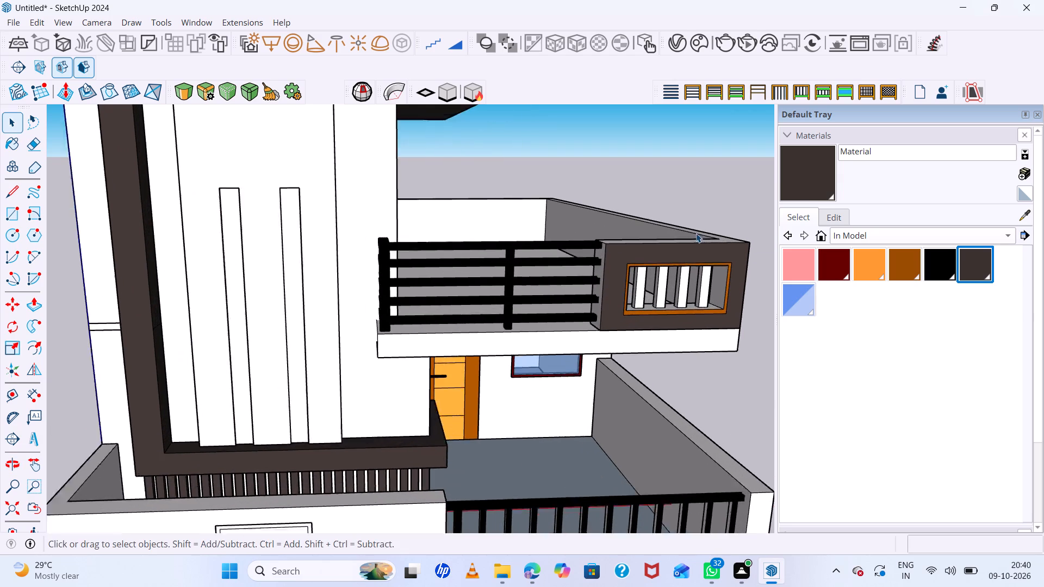
{"action": "scroll", "coordinate": [696, 233], "scroll_direction": "up", "scroll_amount": 1}
{"action": "left_click", "coordinate": [984, 265]}
{"action": "scroll", "coordinate": [660, 317], "scroll_direction": "up", "scroll_amount": 4}
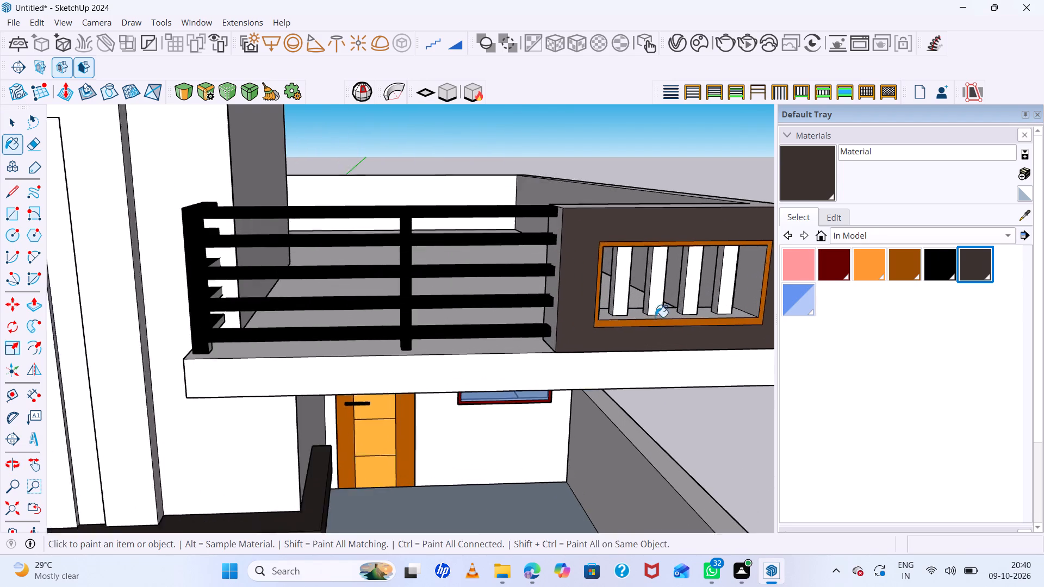
{"action": "scroll", "coordinate": [655, 317], "scroll_direction": "up", "scroll_amount": 1}
{"action": "left_click", "coordinate": [545, 257]}
{"action": "scroll", "coordinate": [477, 267], "scroll_direction": "down", "scroll_amount": 7}
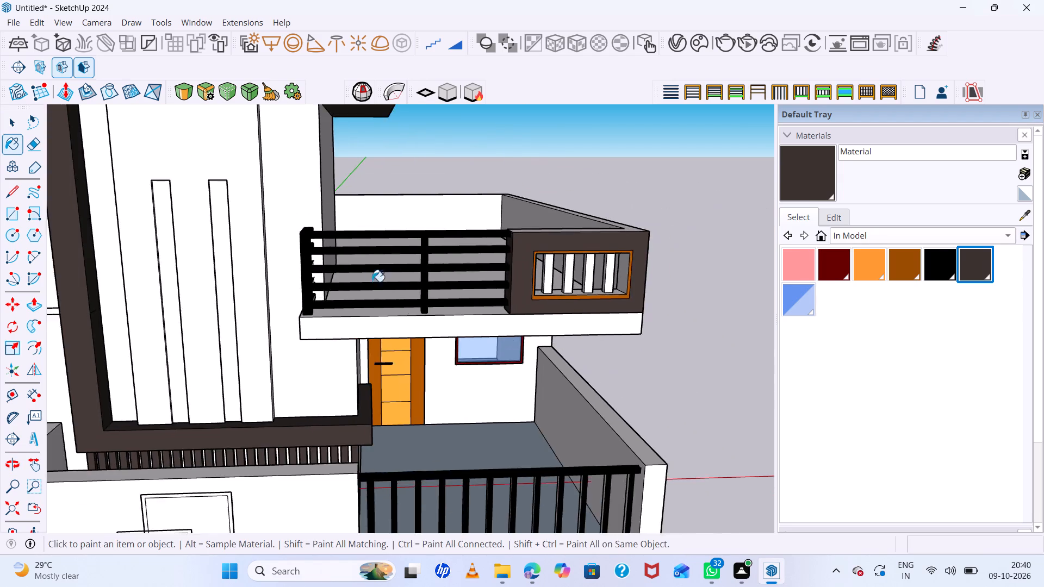
{"action": "scroll", "coordinate": [316, 282], "scroll_direction": "up", "scroll_amount": 6}
{"action": "scroll", "coordinate": [250, 272], "scroll_direction": "down", "scroll_amount": 7}
{"action": "scroll", "coordinate": [557, 227], "scroll_direction": "up", "scroll_amount": 5}
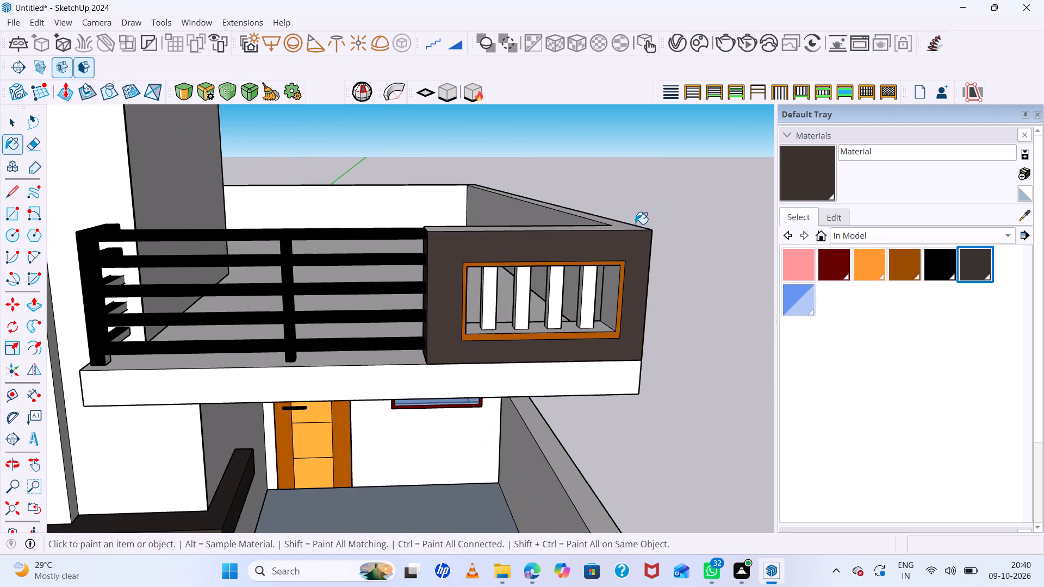
{"action": "left_click", "coordinate": [633, 226]}
{"action": "left_click", "coordinate": [622, 229]}
{"action": "middle_click_drag", "start_coordinate": [599, 245], "coordinate": [560, 410]}
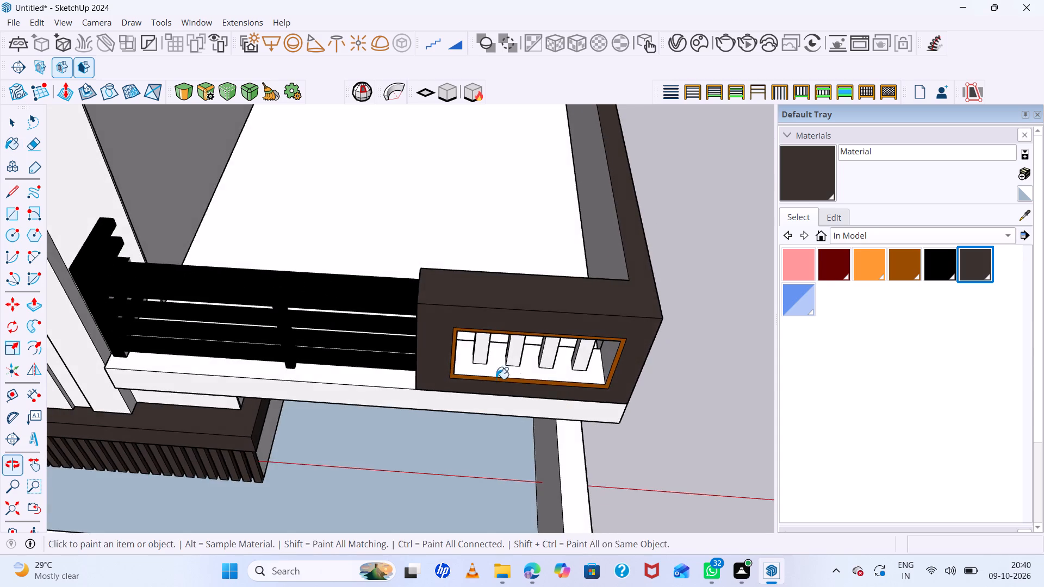
{"action": "scroll", "coordinate": [483, 375], "scroll_direction": "down", "scroll_amount": 8}
{"action": "middle_click_drag", "start_coordinate": [520, 333], "coordinate": [540, 115]}
{"action": "scroll", "coordinate": [473, 171], "scroll_direction": "down", "scroll_amount": 5}
{"action": "scroll", "coordinate": [499, 237], "scroll_direction": "up", "scroll_amount": 6}
{"action": "key", "text": "space"}
{"action": "left_click", "coordinate": [579, 294]}
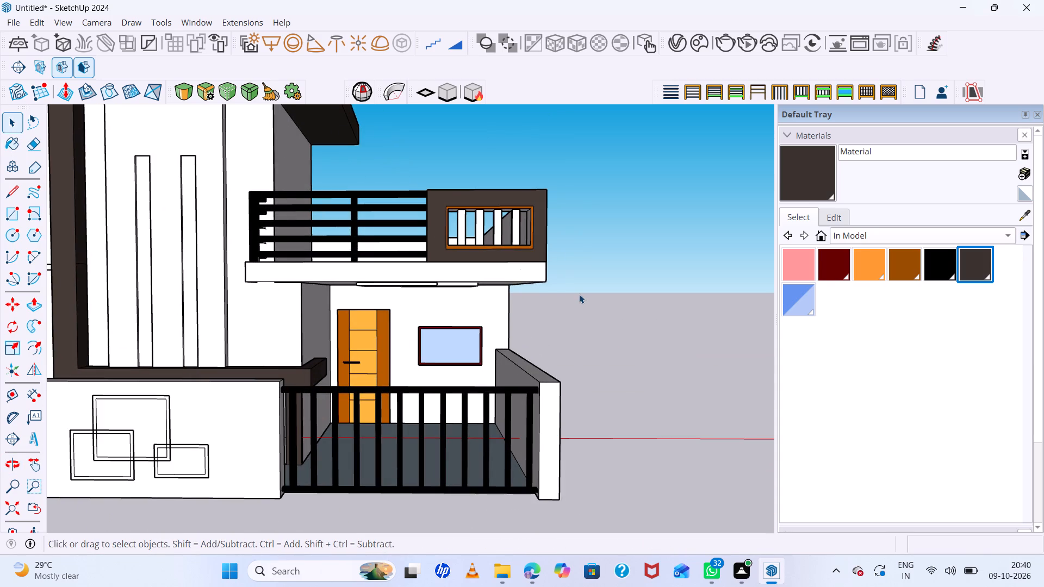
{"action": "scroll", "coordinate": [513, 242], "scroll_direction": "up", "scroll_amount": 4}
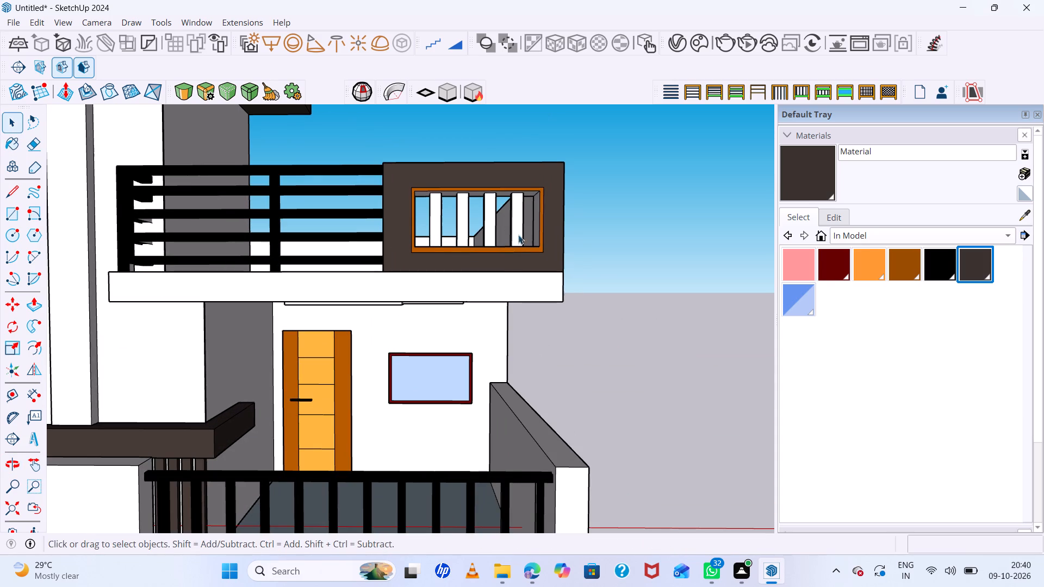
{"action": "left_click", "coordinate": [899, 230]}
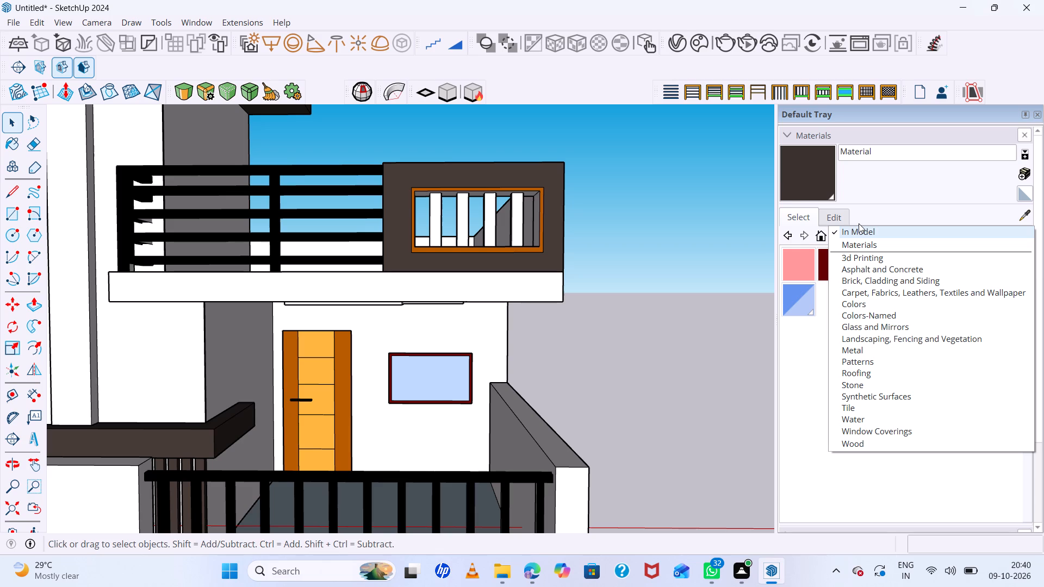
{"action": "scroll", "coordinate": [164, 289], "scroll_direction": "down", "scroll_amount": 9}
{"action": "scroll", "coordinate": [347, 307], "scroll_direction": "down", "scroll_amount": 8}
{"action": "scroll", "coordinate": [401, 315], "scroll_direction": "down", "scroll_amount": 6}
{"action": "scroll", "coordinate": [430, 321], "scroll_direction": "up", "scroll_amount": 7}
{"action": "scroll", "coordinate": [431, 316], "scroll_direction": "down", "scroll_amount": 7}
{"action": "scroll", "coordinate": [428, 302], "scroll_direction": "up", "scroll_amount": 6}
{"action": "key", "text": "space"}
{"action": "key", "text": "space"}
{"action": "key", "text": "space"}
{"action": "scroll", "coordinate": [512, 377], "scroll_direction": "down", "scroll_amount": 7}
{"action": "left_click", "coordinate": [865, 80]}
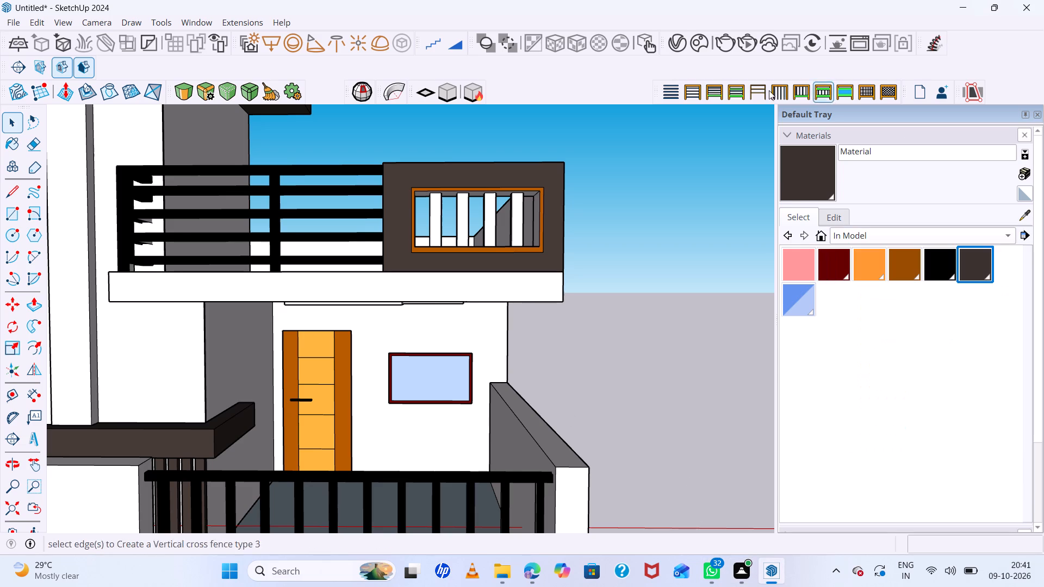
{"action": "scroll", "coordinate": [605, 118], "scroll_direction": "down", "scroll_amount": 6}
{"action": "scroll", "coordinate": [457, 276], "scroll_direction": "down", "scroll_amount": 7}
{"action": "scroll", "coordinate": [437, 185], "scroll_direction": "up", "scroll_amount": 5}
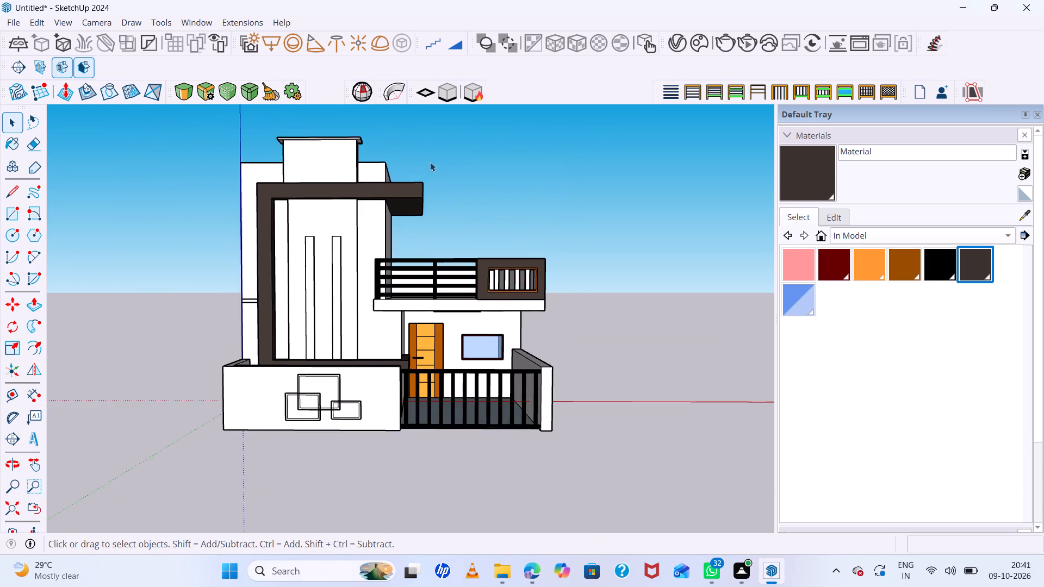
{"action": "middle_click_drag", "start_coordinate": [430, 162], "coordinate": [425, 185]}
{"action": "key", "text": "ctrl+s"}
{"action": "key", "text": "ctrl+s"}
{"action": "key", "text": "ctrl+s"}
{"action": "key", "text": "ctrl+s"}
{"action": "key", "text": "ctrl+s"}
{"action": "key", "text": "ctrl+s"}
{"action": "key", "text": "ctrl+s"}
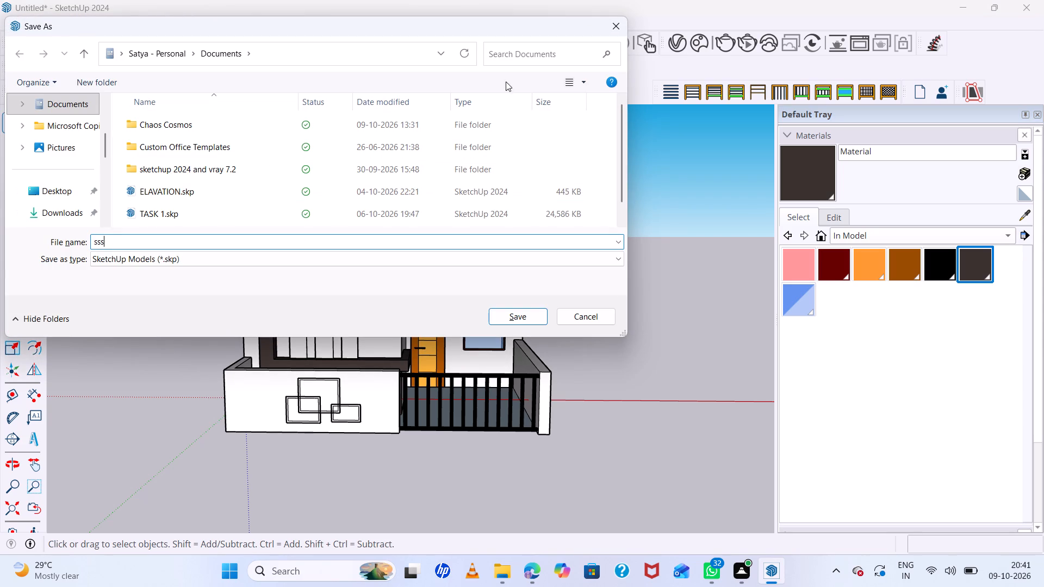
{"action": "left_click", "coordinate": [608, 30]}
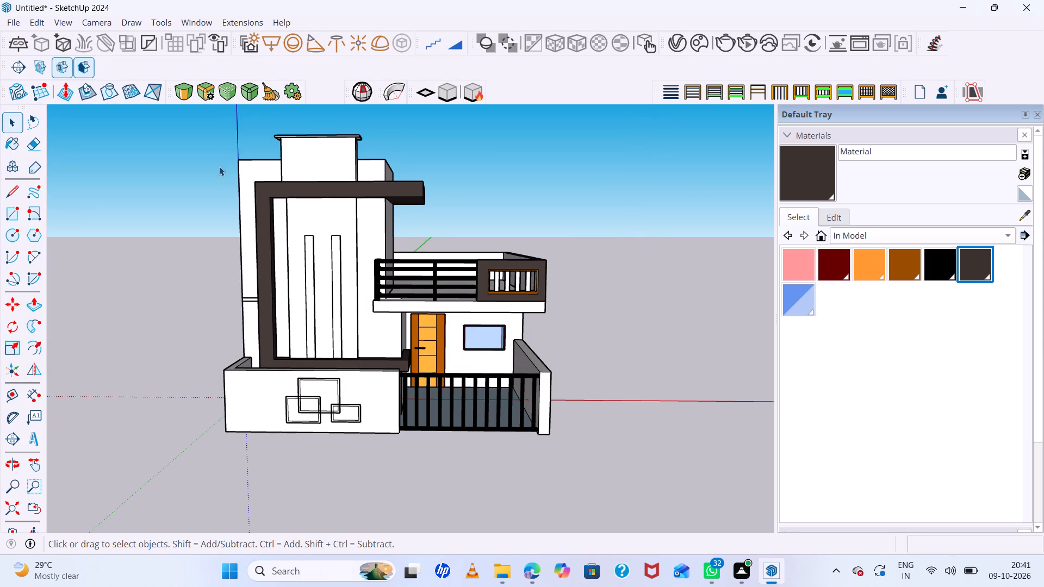
Save the model under the name exterior in the skup files folder on the Desktop.
{"action": "key", "text": "ctrl+s"}
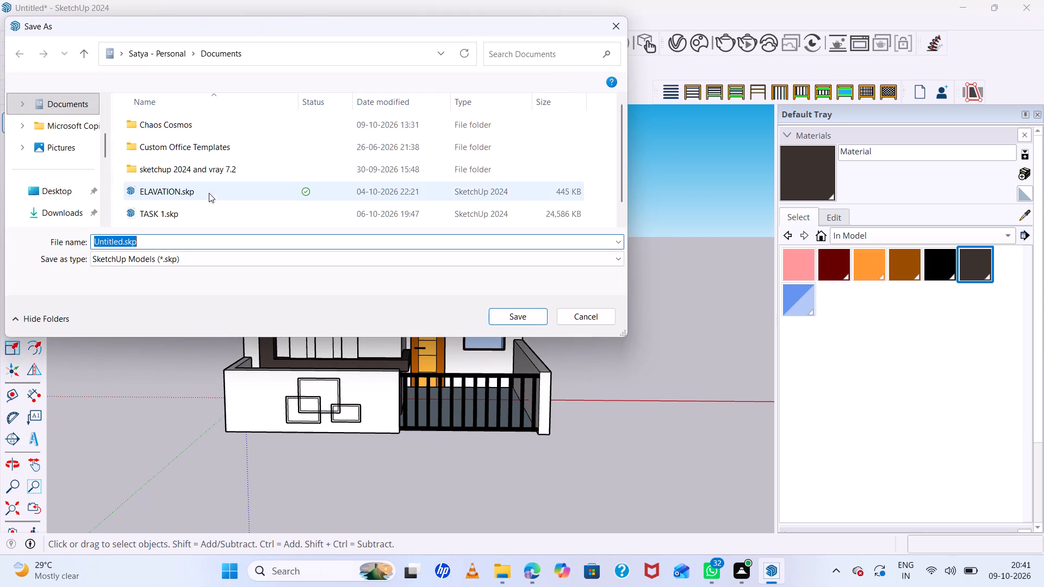
{"action": "left_click", "coordinate": [66, 185]}
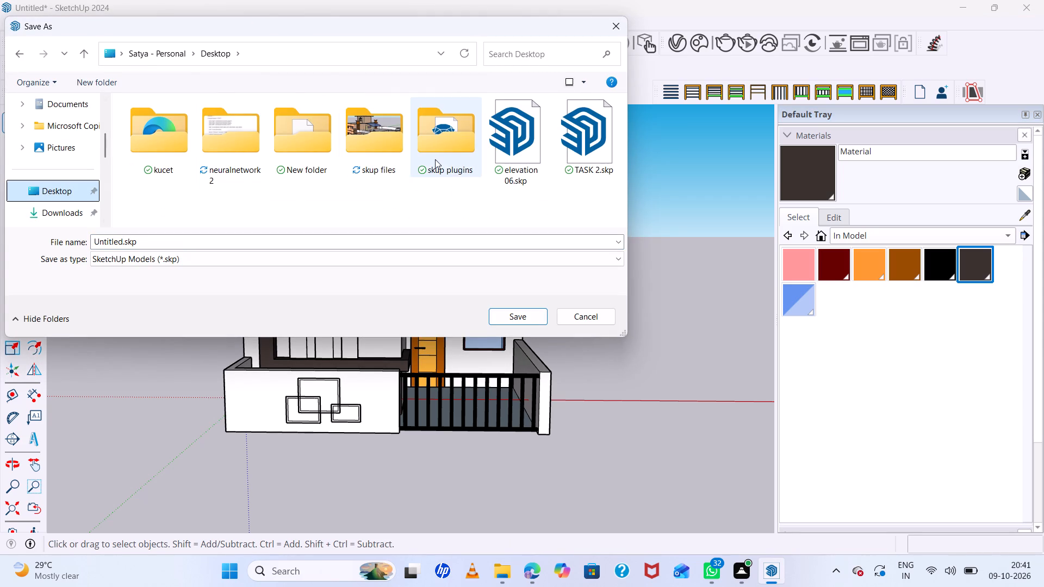
{"action": "left_click", "coordinate": [447, 157]}
{"action": "double_click", "coordinate": [372, 142]}
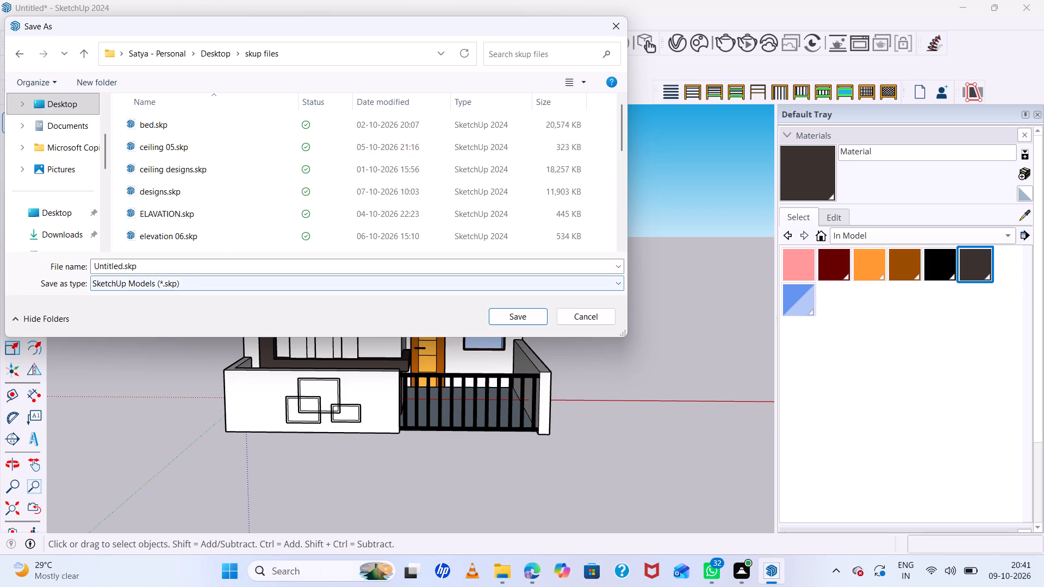
{"action": "double_click", "coordinate": [174, 263]}
{"action": "key", "text": "BackSpace"}
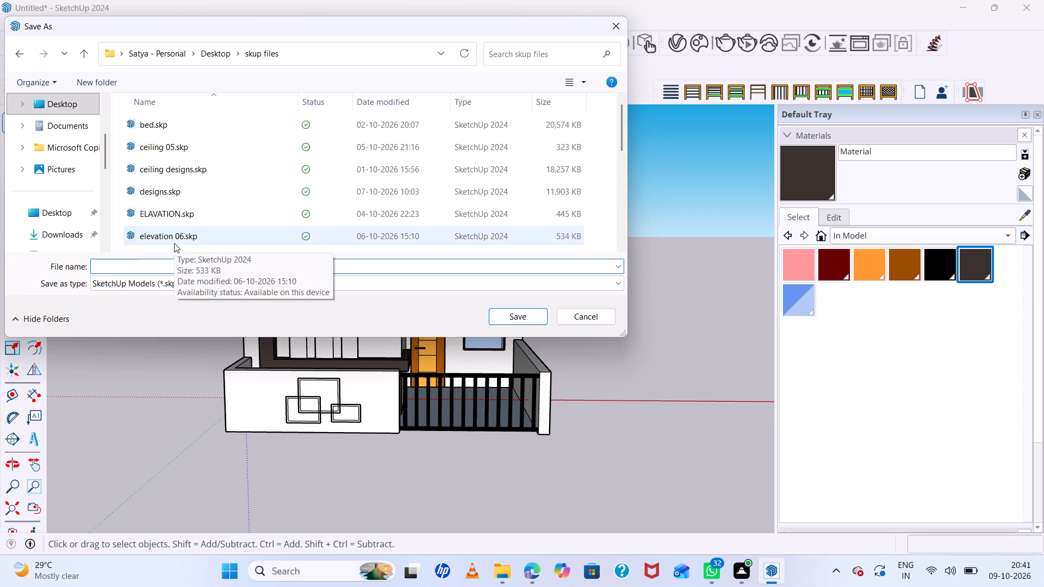
{"action": "type", "text": "el"}
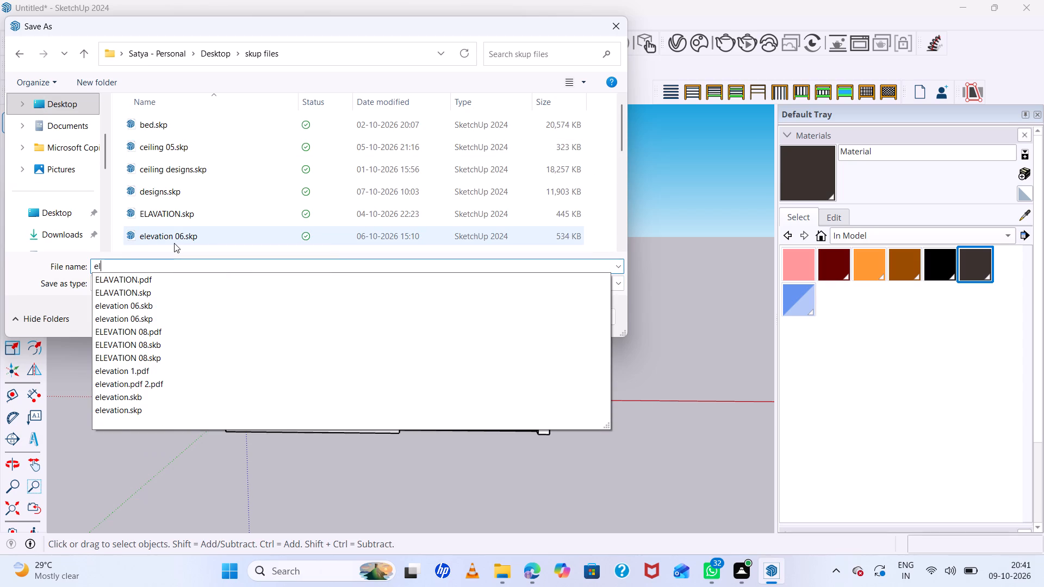
{"action": "key", "text": "e"}
{"action": "type", "text": "va"}
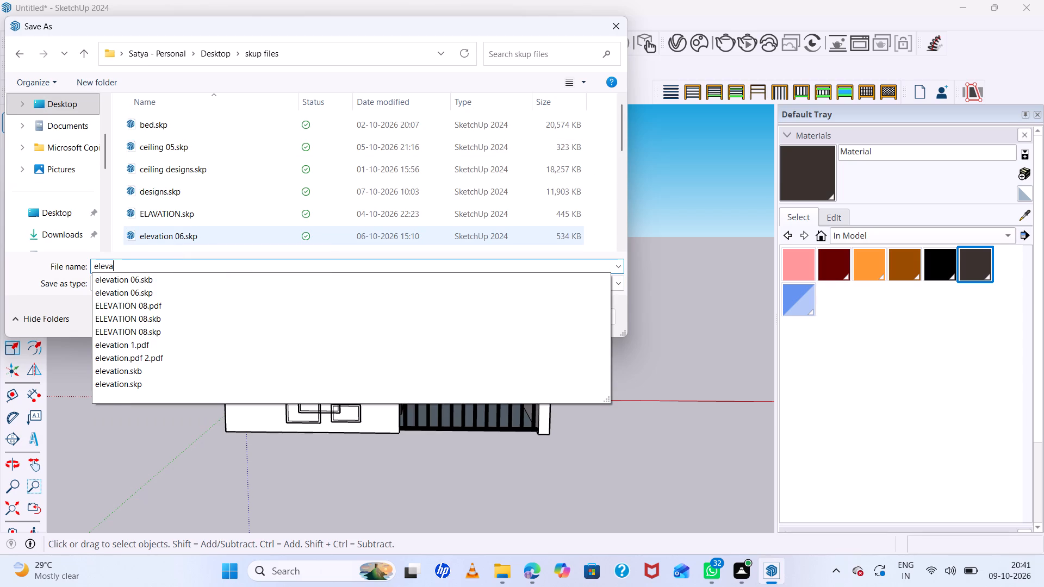
{"action": "key", "text": "BackSpace"}
{"action": "key", "text": "BackSpace"}
{"action": "key", "text": "BackSpace"}
{"action": "key", "text": "BackSpace"}
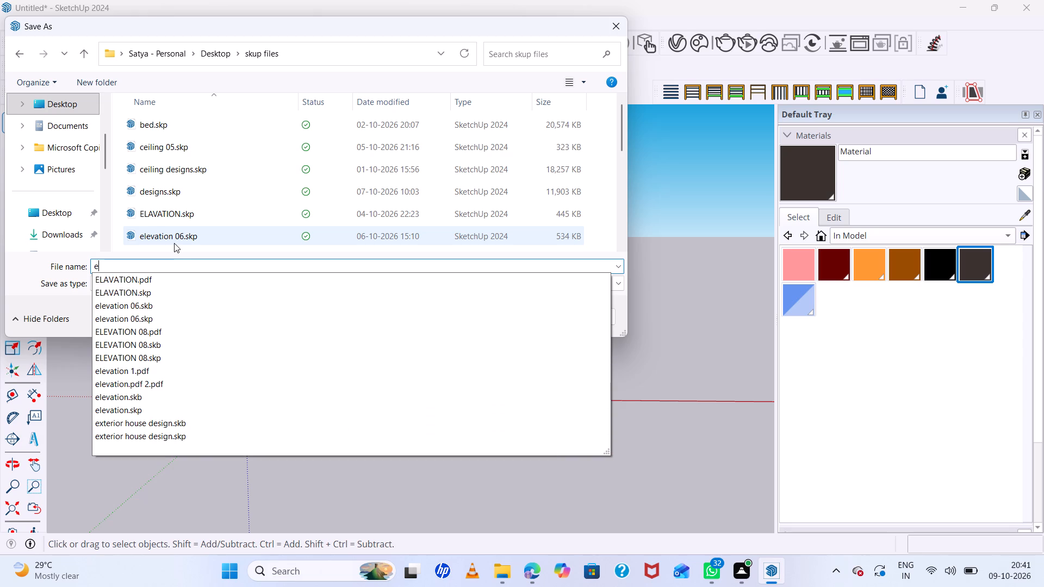
{"action": "type", "text": "xter"}
{"action": "type", "text": "ior"}
{"action": "key", "text": "space"}
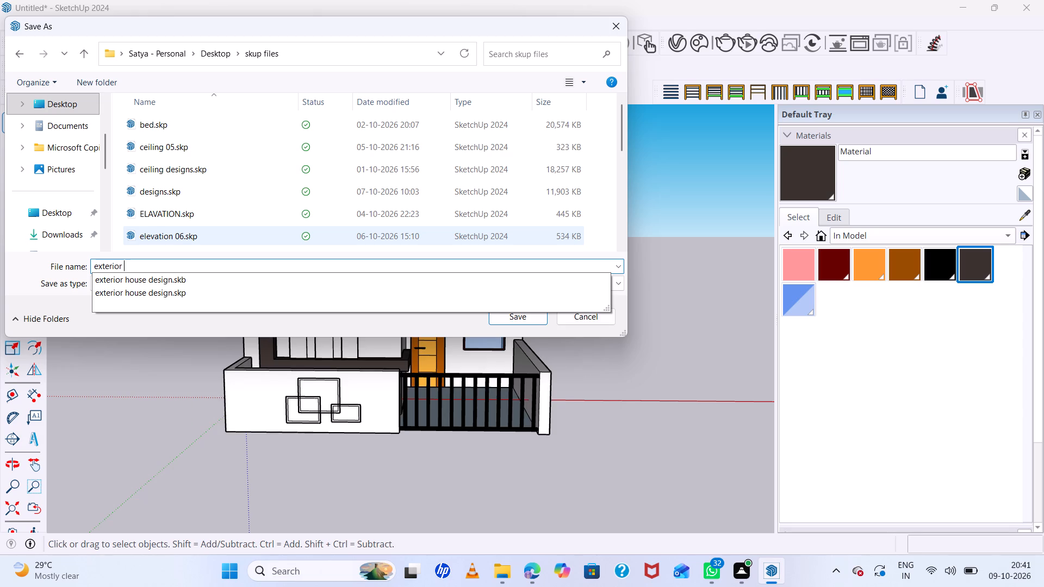
{"action": "key", "text": "Return"}
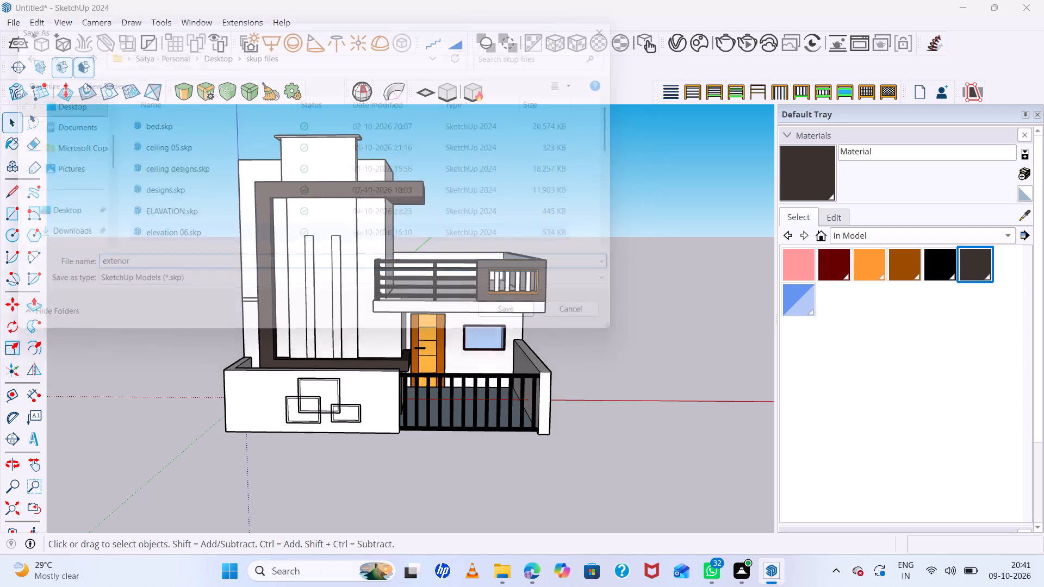
Save the exterior model again.
{"action": "scroll", "coordinate": [269, 243], "scroll_direction": "down", "scroll_amount": 9}
{"action": "middle_click_drag", "start_coordinate": [358, 274], "coordinate": [407, 161]}
{"action": "scroll", "coordinate": [370, 283], "scroll_direction": "up", "scroll_amount": 7}
{"action": "middle_click_drag", "start_coordinate": [393, 336], "coordinate": [375, 425]}
{"action": "key", "text": "ctrl+s"}
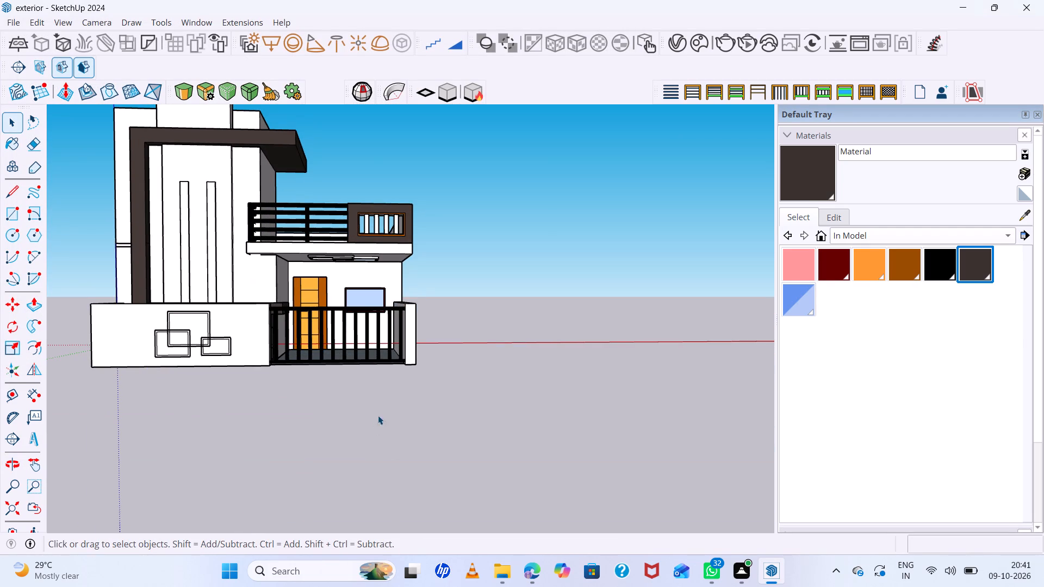
Examine the whole front of the house from several angles.
{"action": "scroll", "coordinate": [376, 405], "scroll_direction": "down", "scroll_amount": 7}
{"action": "scroll", "coordinate": [330, 276], "scroll_direction": "up", "scroll_amount": 7}
{"action": "middle_click_drag", "start_coordinate": [374, 295], "coordinate": [326, 308]}
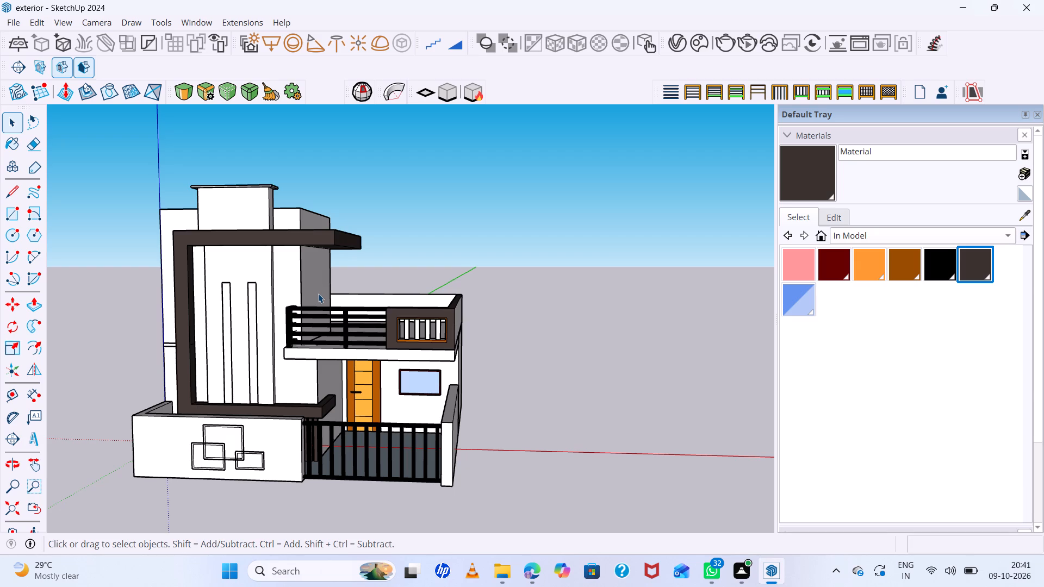
{"action": "scroll", "coordinate": [277, 360], "scroll_direction": "down", "scroll_amount": 8}
{"action": "scroll", "coordinate": [301, 332], "scroll_direction": "up", "scroll_amount": 6}
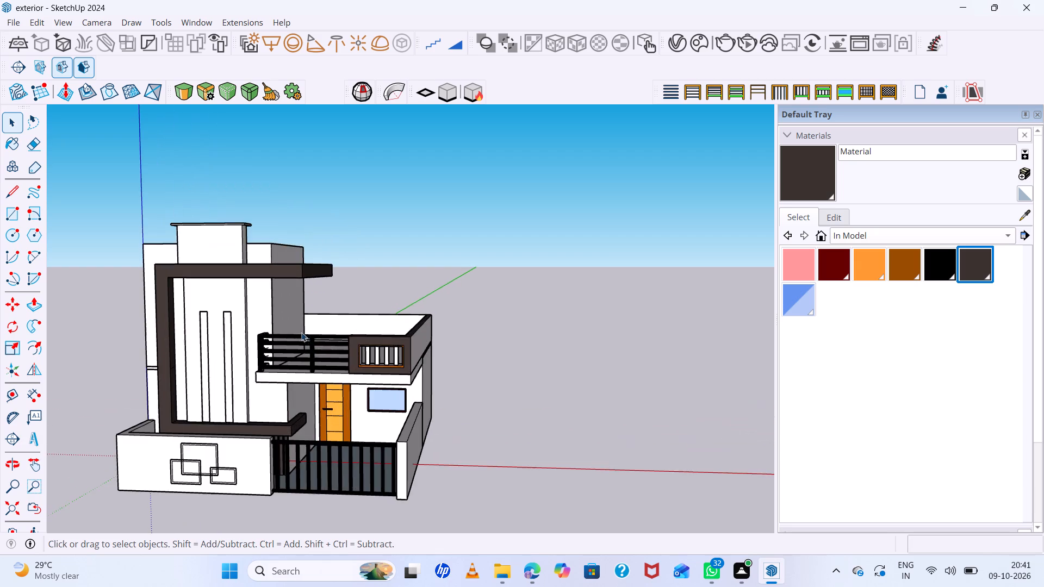
{"action": "middle_click_drag", "start_coordinate": [305, 335], "coordinate": [380, 344]}
{"action": "middle_click", "coordinate": [380, 344]}
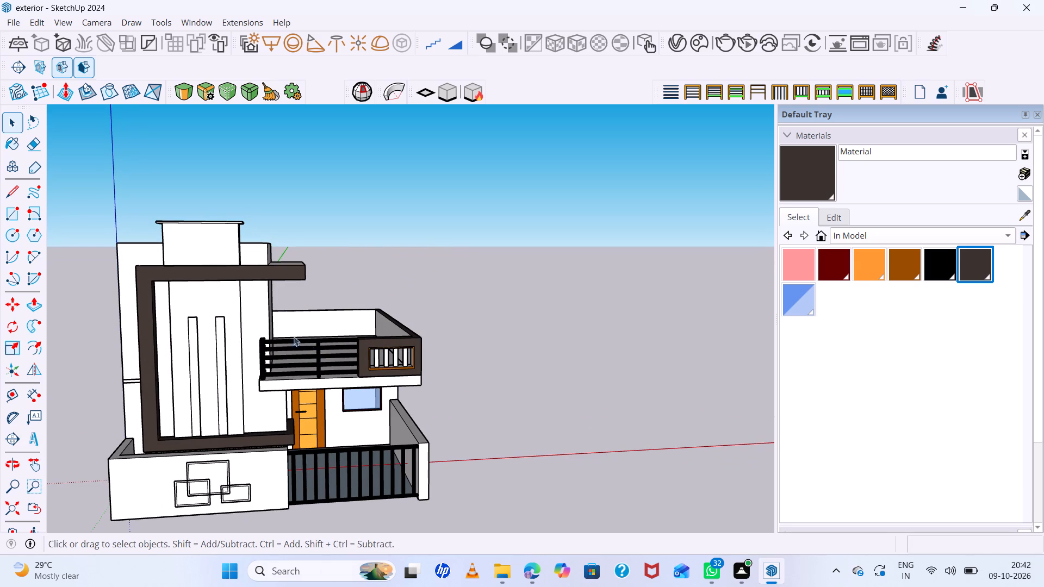
{"action": "scroll", "coordinate": [252, 333], "scroll_direction": "up", "scroll_amount": 7}
{"action": "scroll", "coordinate": [246, 321], "scroll_direction": "down", "scroll_amount": 7}
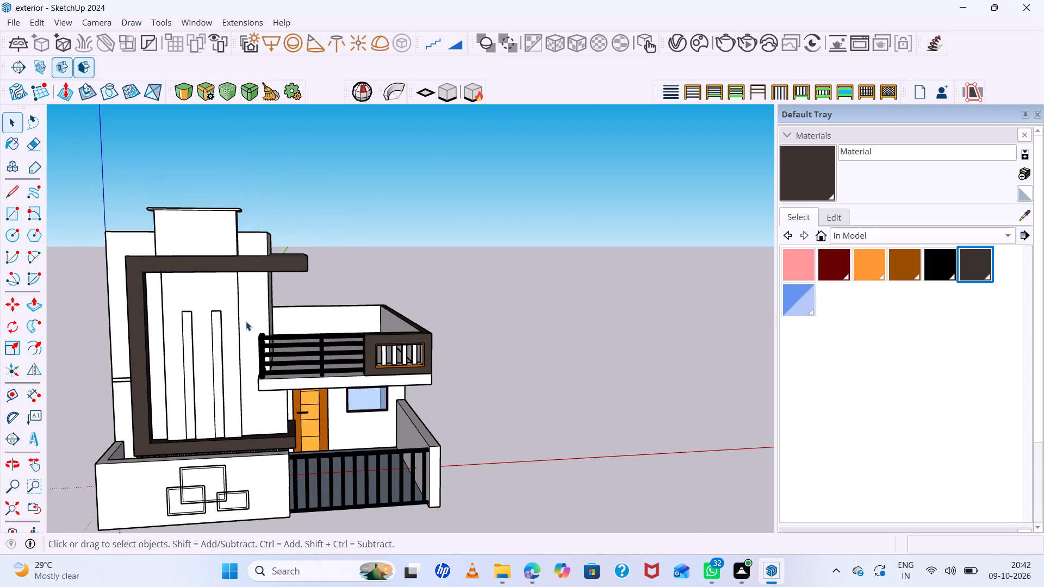
Create a new ochre material based on the brown Color C07, with RGB values 165, 127, 33.
{"action": "scroll", "coordinate": [246, 321], "scroll_direction": "up", "scroll_amount": 6}
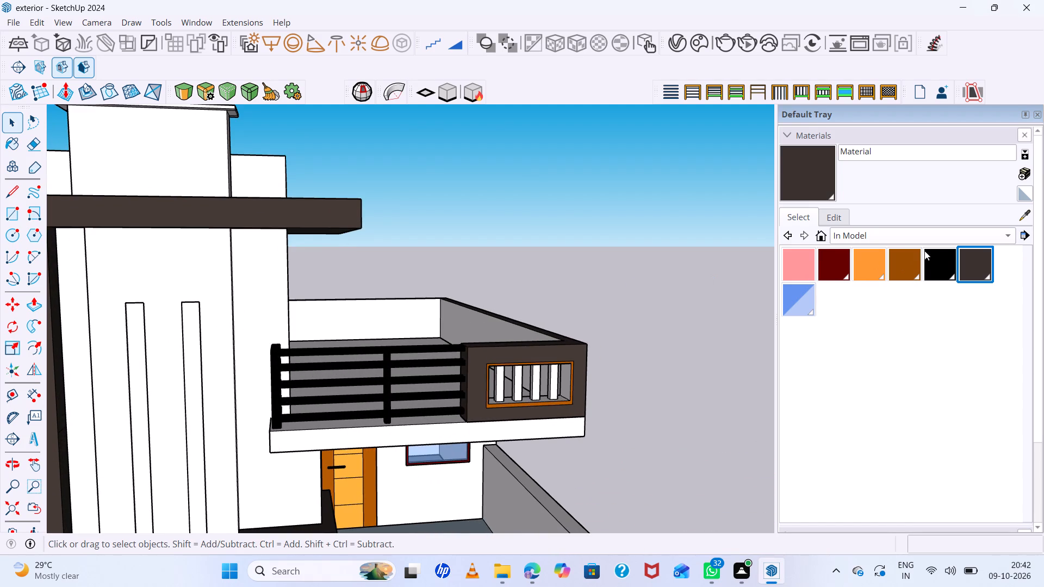
{"action": "left_click", "coordinate": [903, 258]}
{"action": "left_click", "coordinate": [1026, 175]}
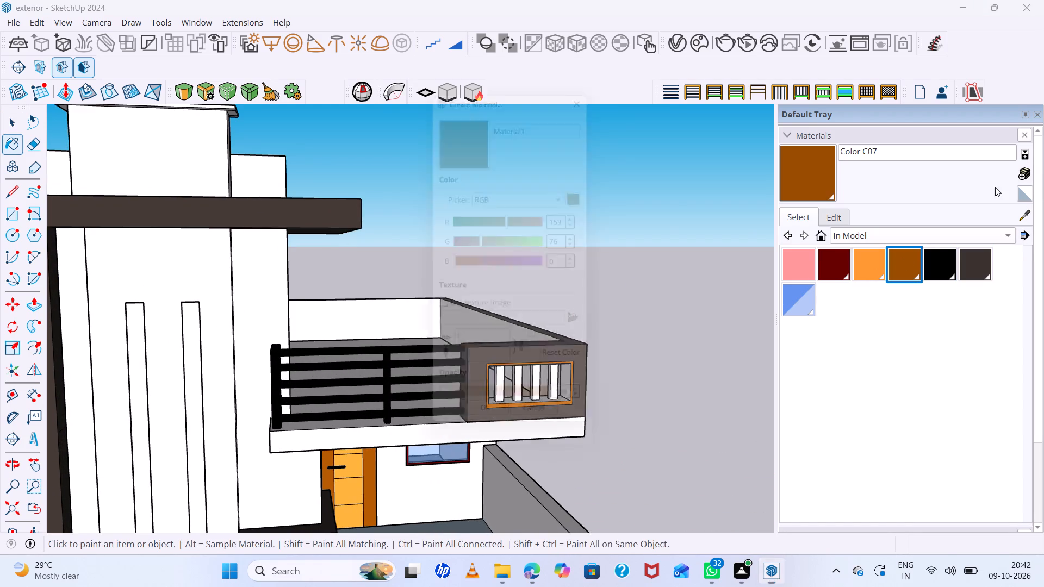
{"action": "scroll", "coordinate": [527, 228], "scroll_direction": "up", "scroll_amount": 5}
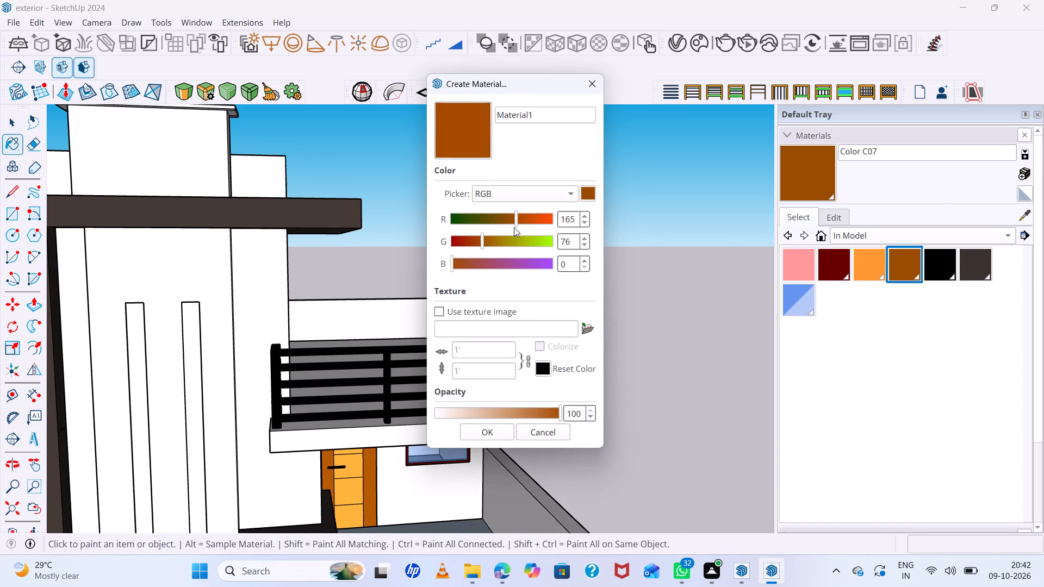
{"action": "scroll", "coordinate": [495, 241], "scroll_direction": "up", "scroll_amount": 11}
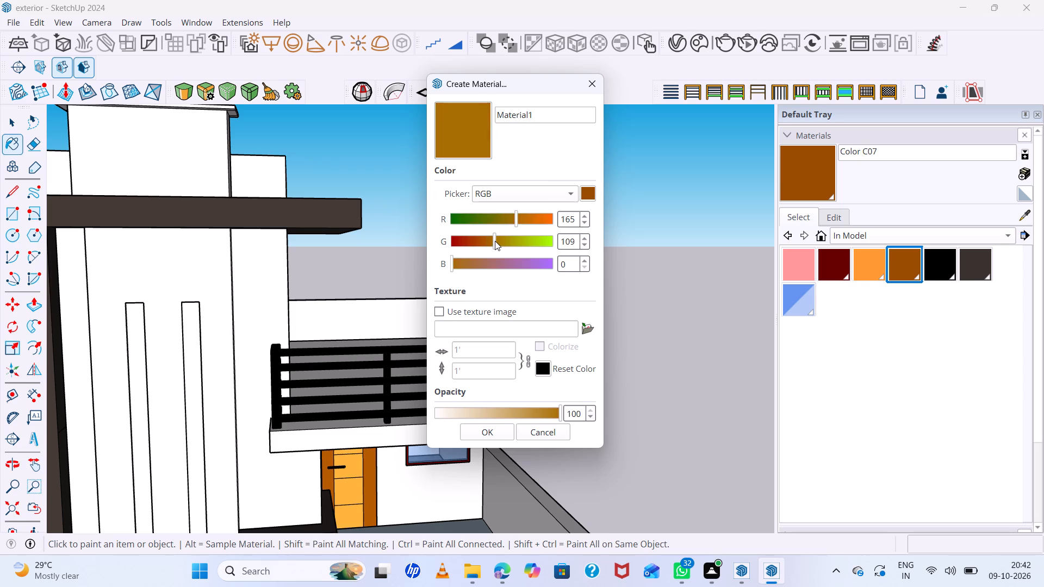
{"action": "scroll", "coordinate": [495, 241], "scroll_direction": "down", "scroll_amount": 2}
{"action": "scroll", "coordinate": [503, 241], "scroll_direction": "up", "scroll_amount": 8}
{"action": "scroll", "coordinate": [458, 272], "scroll_direction": "up", "scroll_amount": 15}
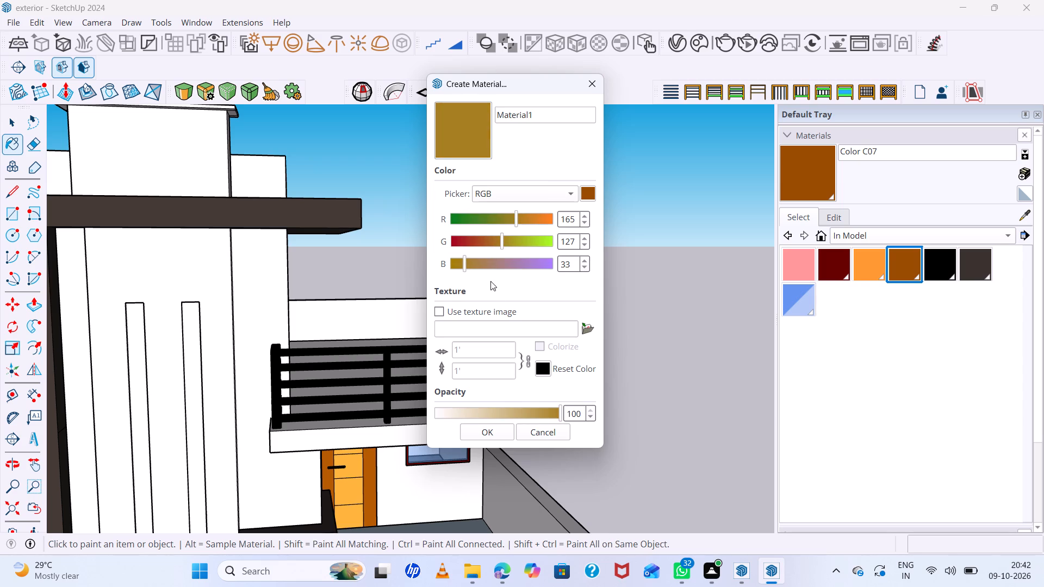
{"action": "left_click", "coordinate": [508, 432]}
Paint the tower's central front panel, the tower block above the frame, and the ground-floor walls around the door with the ochre material.
{"action": "double_click", "coordinate": [186, 279]}
{"action": "scroll", "coordinate": [207, 288], "scroll_direction": "down", "scroll_amount": 6}
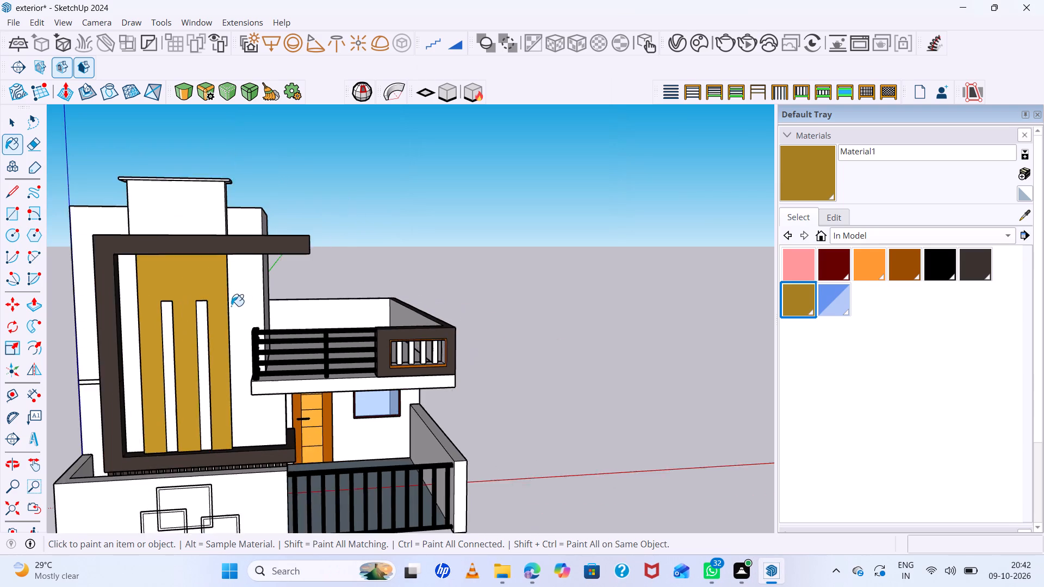
{"action": "left_click", "coordinate": [194, 227]}
{"action": "scroll", "coordinate": [221, 248], "scroll_direction": "down", "scroll_amount": 5}
{"action": "scroll", "coordinate": [292, 274], "scroll_direction": "up", "scroll_amount": 1}
{"action": "middle_click_drag", "start_coordinate": [289, 274], "coordinate": [132, 296]}
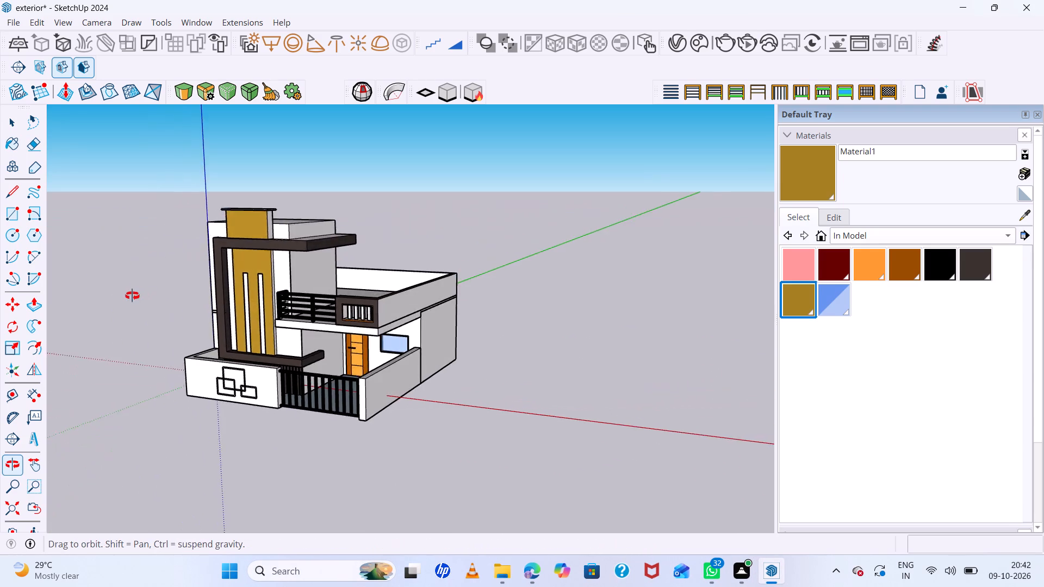
{"action": "middle_click_drag", "start_coordinate": [132, 296], "coordinate": [259, 228]}
{"action": "middle_click_drag", "start_coordinate": [259, 228], "coordinate": [237, 242]}
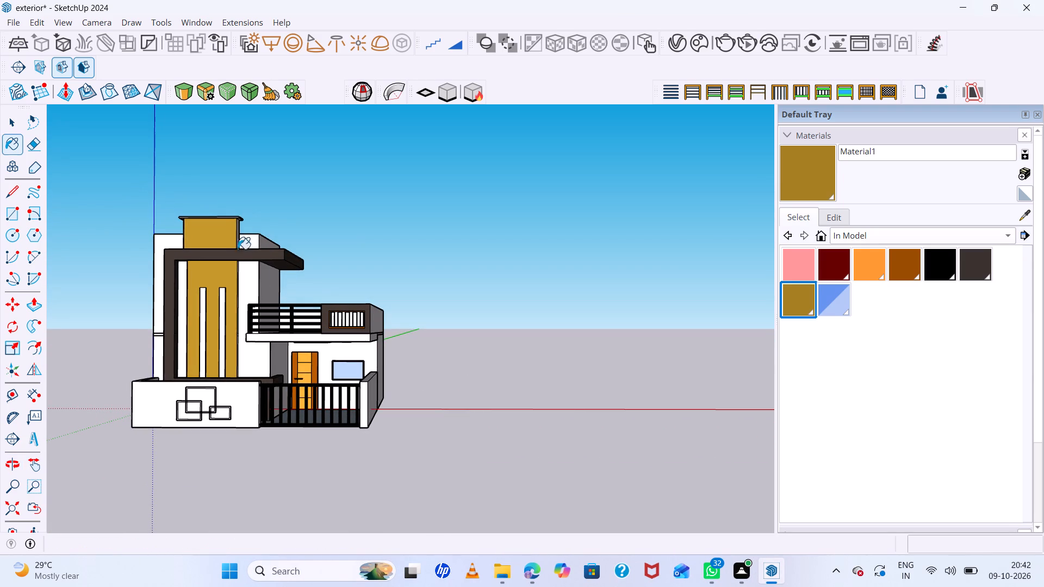
{"action": "scroll", "coordinate": [294, 319], "scroll_direction": "up", "scroll_amount": 12}
{"action": "left_click", "coordinate": [369, 366]}
Examine the house's ochre, white and dark brown colour scheme from the front and the sides, near and far.
{"action": "scroll", "coordinate": [364, 365], "scroll_direction": "down", "scroll_amount": 6}
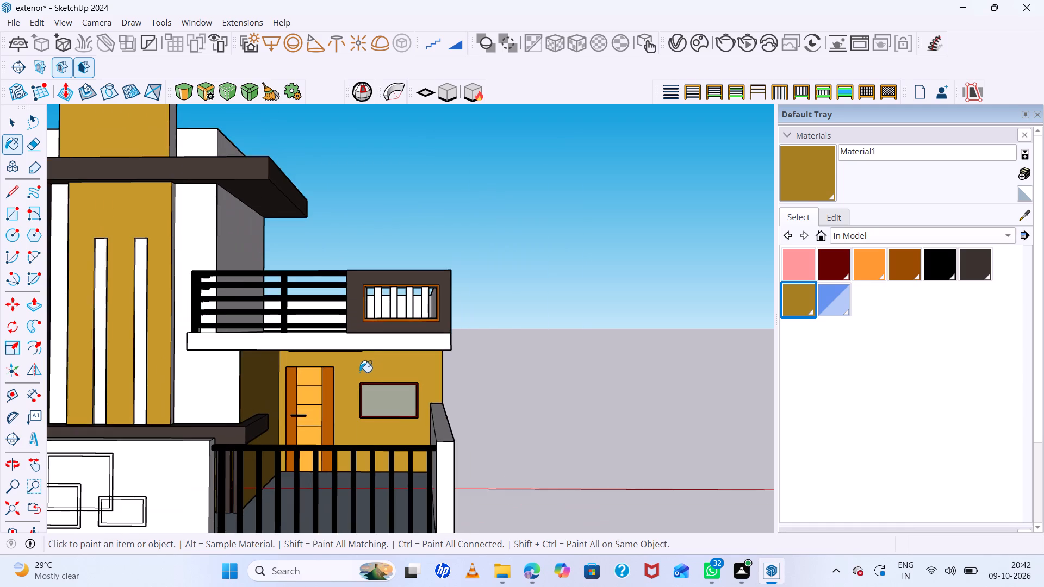
{"action": "middle_click_drag", "start_coordinate": [358, 372], "coordinate": [72, 412]}
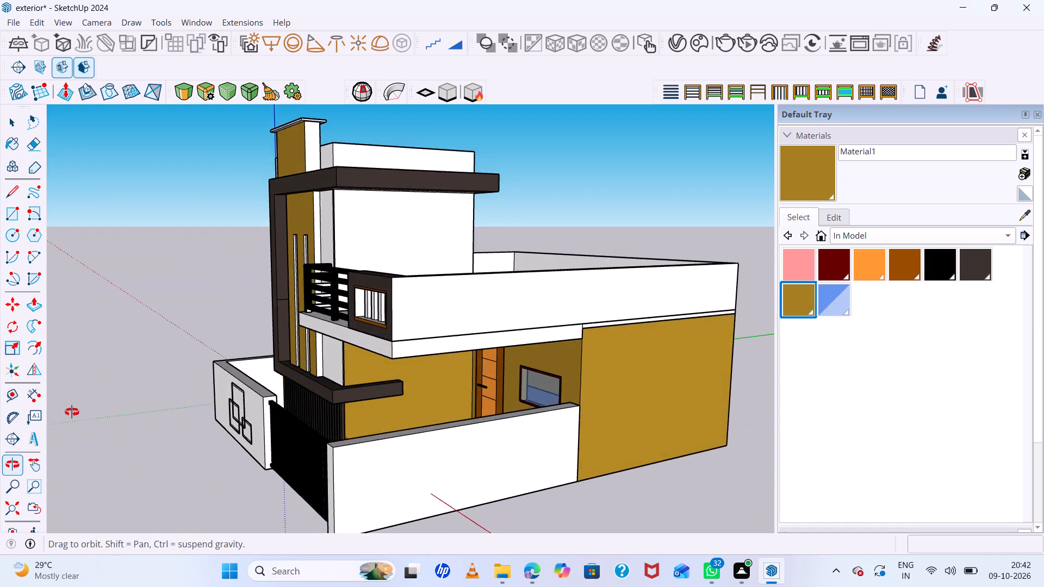
{"action": "middle_click_drag", "start_coordinate": [72, 412], "coordinate": [285, 370]}
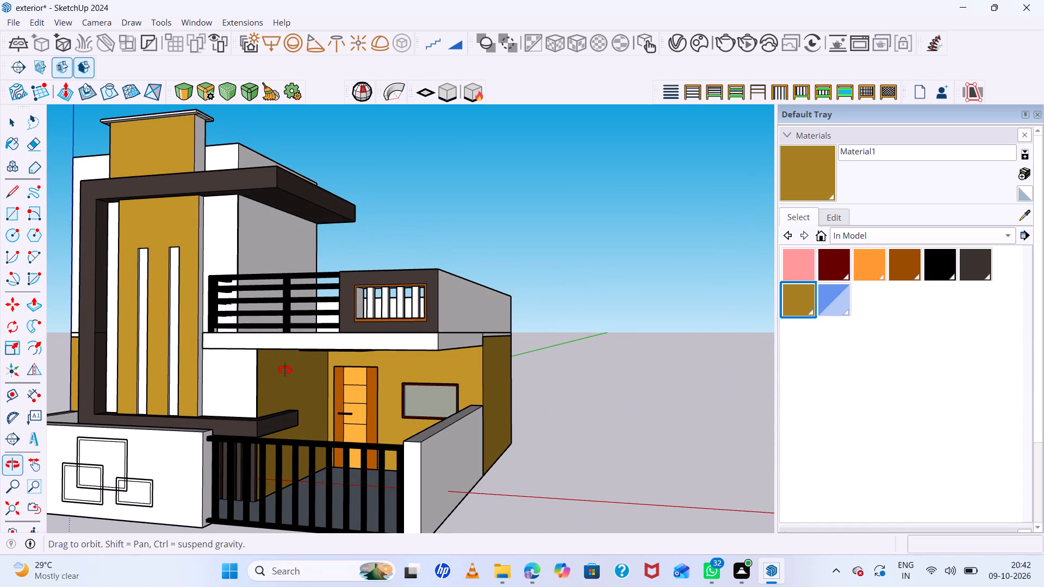
{"action": "middle_click_drag", "start_coordinate": [285, 370], "coordinate": [285, 372]}
{"action": "scroll", "coordinate": [246, 355], "scroll_direction": "down", "scroll_amount": 7}
{"action": "middle_click_drag", "start_coordinate": [320, 373], "coordinate": [339, 373]}
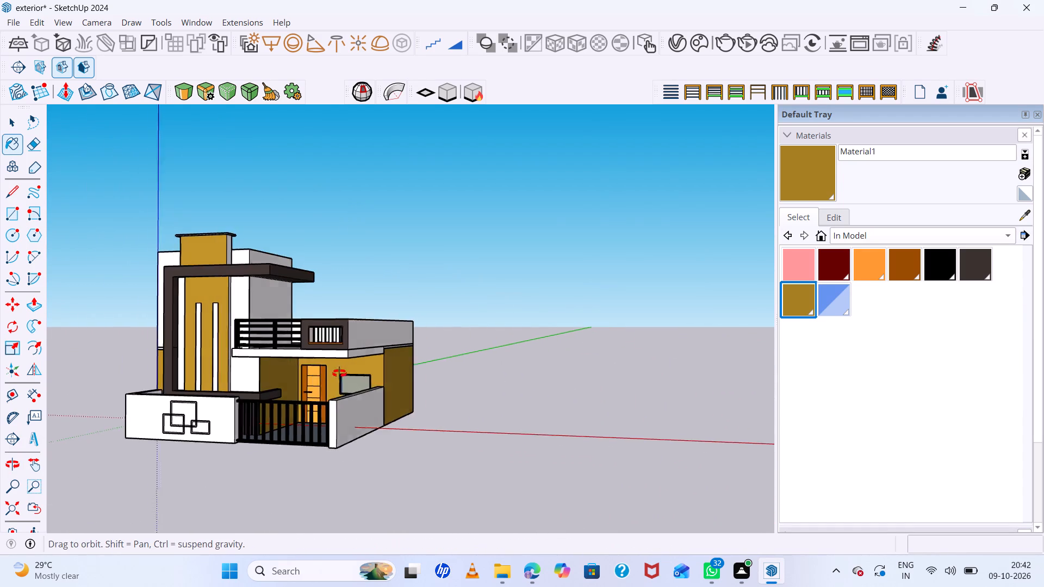
{"action": "middle_click_drag", "start_coordinate": [339, 373], "coordinate": [437, 390]}
{"action": "middle_click", "coordinate": [437, 390]}
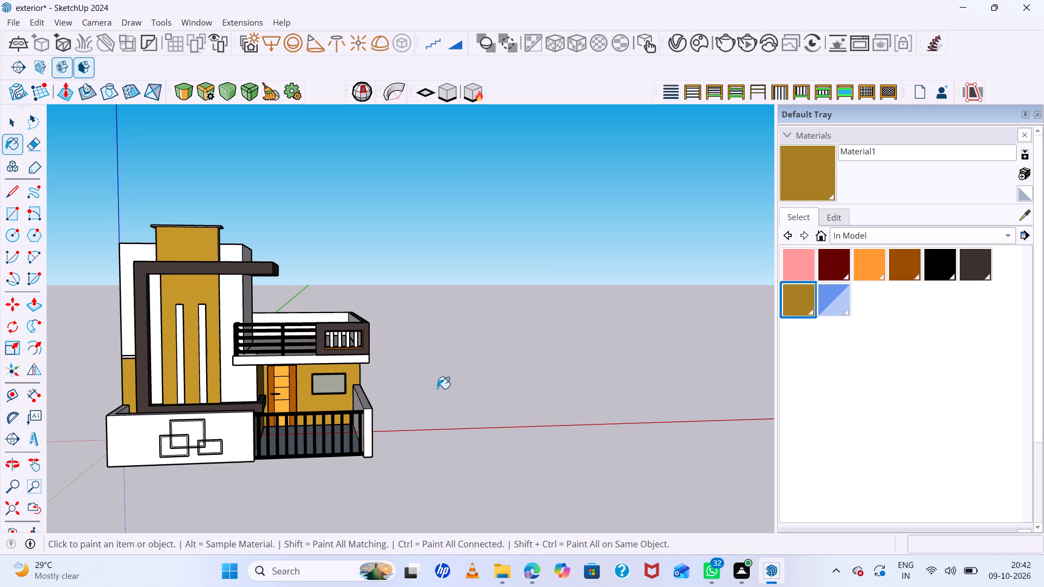
{"action": "key", "text": "space"}
{"action": "scroll", "coordinate": [437, 383], "scroll_direction": "down", "scroll_amount": 7}
{"action": "scroll", "coordinate": [287, 321], "scroll_direction": "up", "scroll_amount": 7}
{"action": "middle_click_drag", "start_coordinate": [365, 336], "coordinate": [358, 305]}
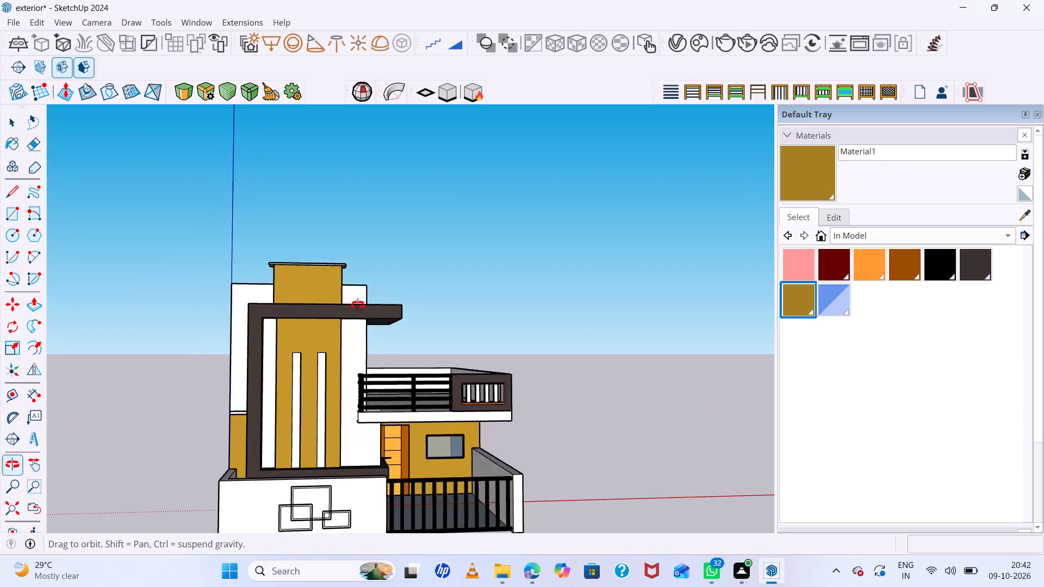
{"action": "middle_click_drag", "start_coordinate": [358, 305], "coordinate": [290, 281]}
{"action": "scroll", "coordinate": [329, 336], "scroll_direction": "up", "scroll_amount": 6}
{"action": "scroll", "coordinate": [331, 333], "scroll_direction": "down", "scroll_amount": 6}
{"action": "middle_click_drag", "start_coordinate": [331, 333], "coordinate": [374, 399]}
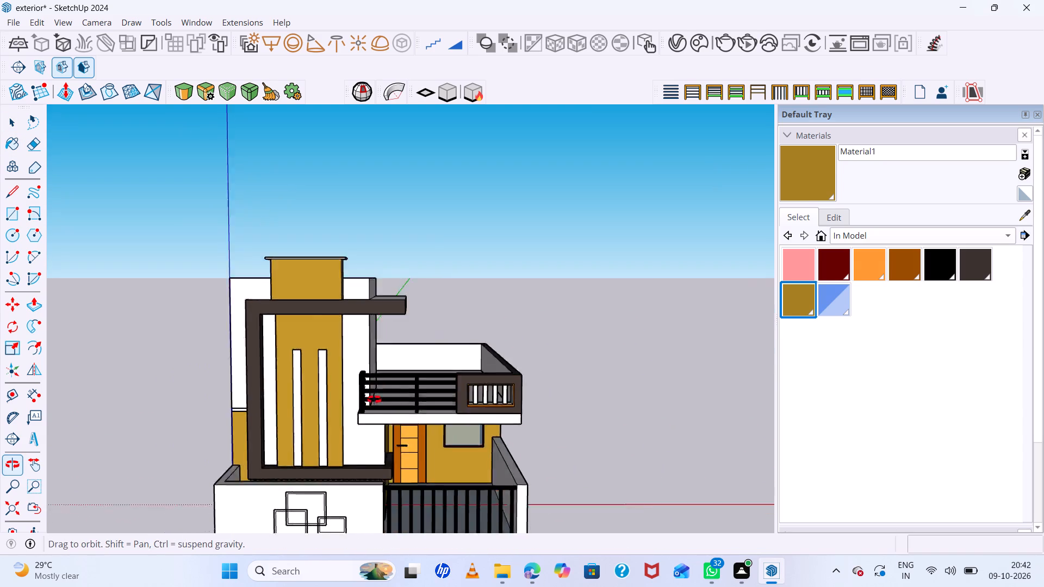
{"action": "middle_click_drag", "start_coordinate": [374, 399], "coordinate": [674, 420]}
{"action": "middle_click", "coordinate": [674, 420]}
{"action": "middle_click", "coordinate": [677, 415]}
{"action": "middle_click_drag", "start_coordinate": [679, 410], "coordinate": [237, 347]}
{"action": "scroll", "coordinate": [272, 346], "scroll_direction": "up", "scroll_amount": 3}
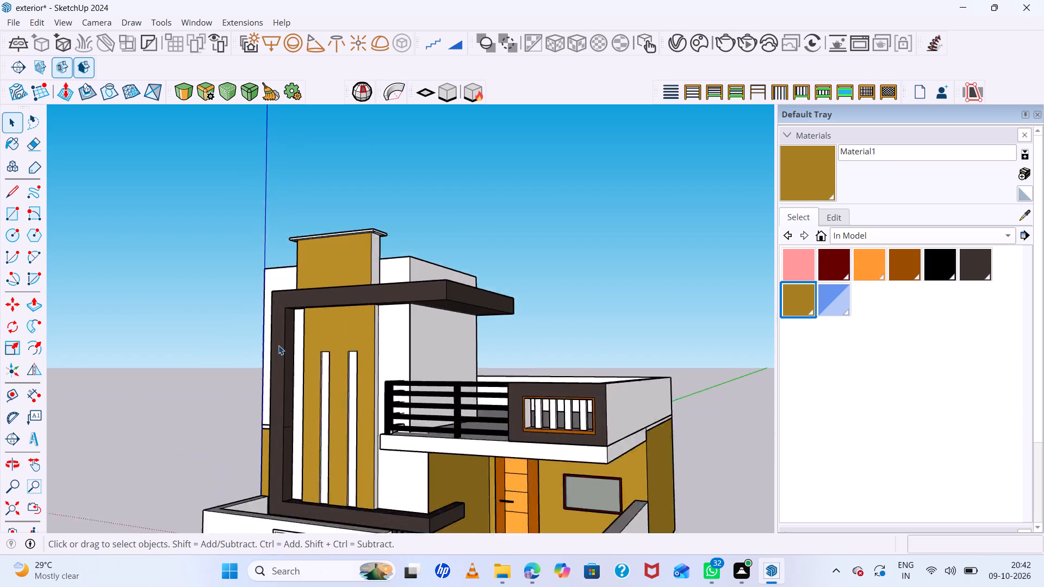
{"action": "scroll", "coordinate": [278, 345], "scroll_direction": "up", "scroll_amount": 4}
{"action": "middle_click_drag", "start_coordinate": [310, 353], "coordinate": [451, 371]}
{"action": "scroll", "coordinate": [380, 295], "scroll_direction": "down", "scroll_amount": 15}
{"action": "scroll", "coordinate": [393, 325], "scroll_direction": "up", "scroll_amount": 6}
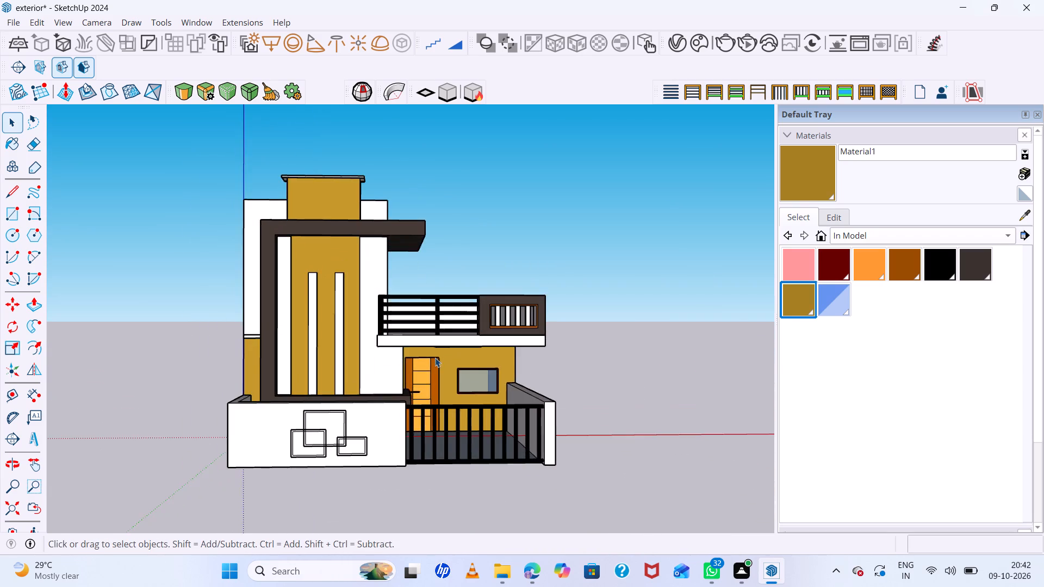
{"action": "middle_click_drag", "start_coordinate": [436, 358], "coordinate": [462, 350]}
{"action": "scroll", "coordinate": [401, 282], "scroll_direction": "up", "scroll_amount": 6}
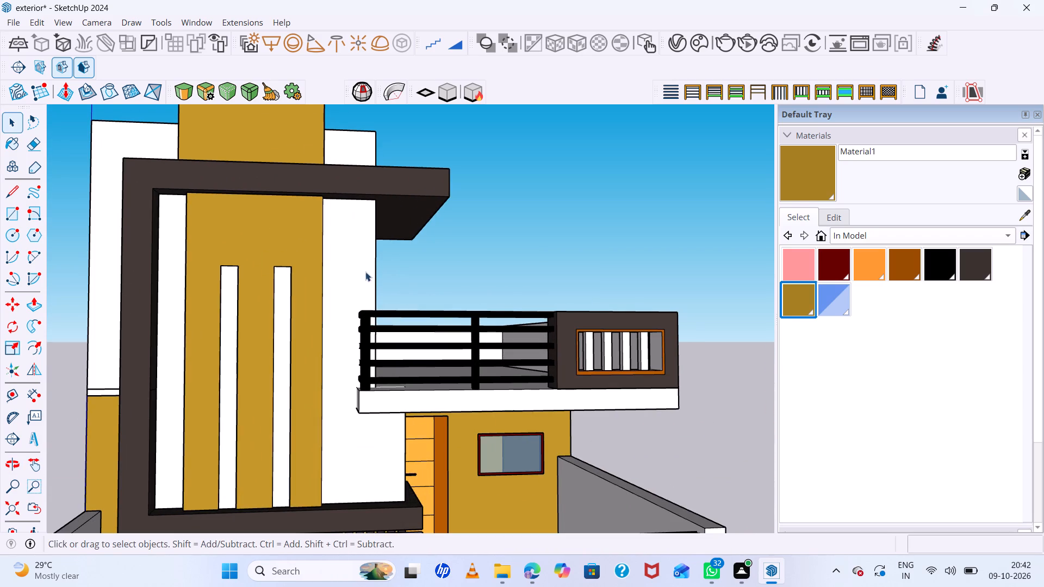
{"action": "scroll", "coordinate": [294, 261], "scroll_direction": "down", "scroll_amount": 5}
{"action": "middle_click_drag", "start_coordinate": [387, 283], "coordinate": [306, 322]}
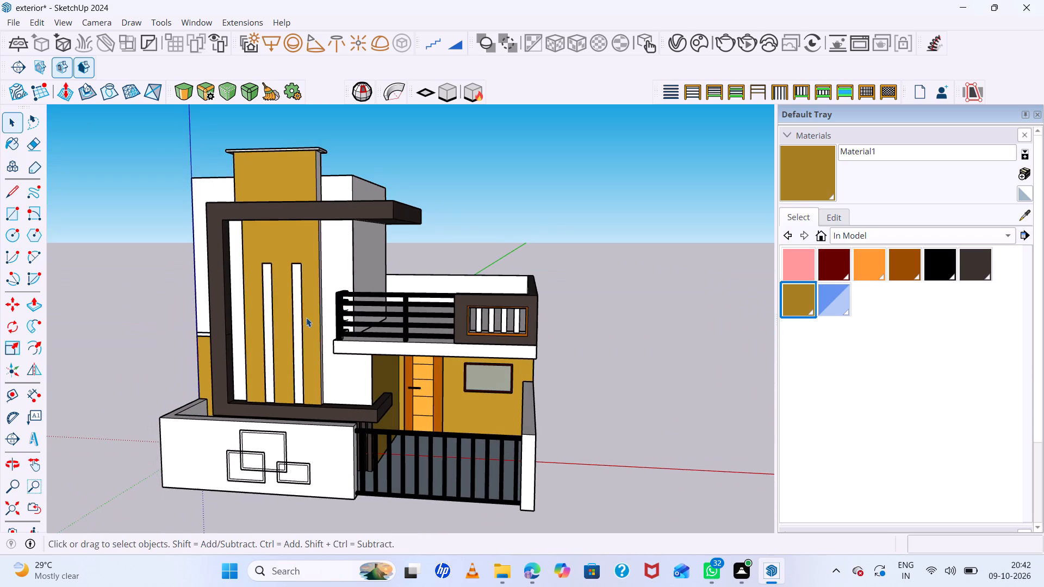
{"action": "middle_click_drag", "start_coordinate": [307, 293], "coordinate": [307, 271]}
{"action": "middle_click", "coordinate": [307, 271]}
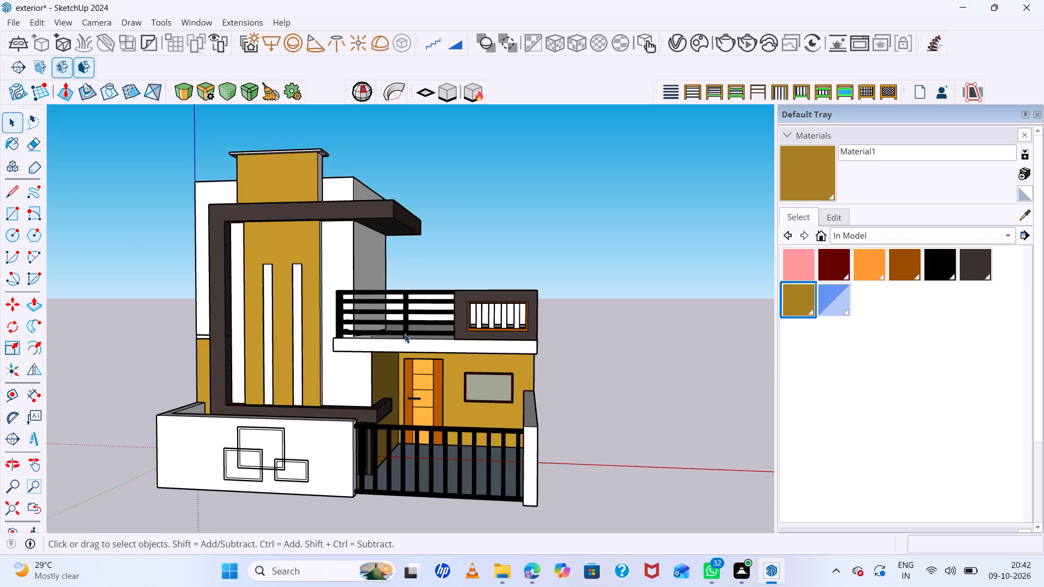
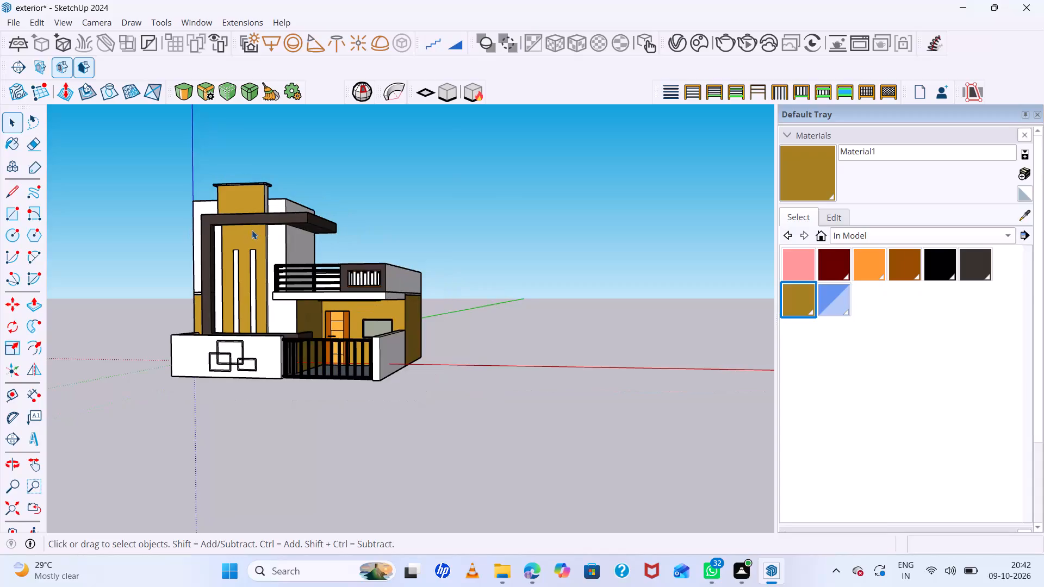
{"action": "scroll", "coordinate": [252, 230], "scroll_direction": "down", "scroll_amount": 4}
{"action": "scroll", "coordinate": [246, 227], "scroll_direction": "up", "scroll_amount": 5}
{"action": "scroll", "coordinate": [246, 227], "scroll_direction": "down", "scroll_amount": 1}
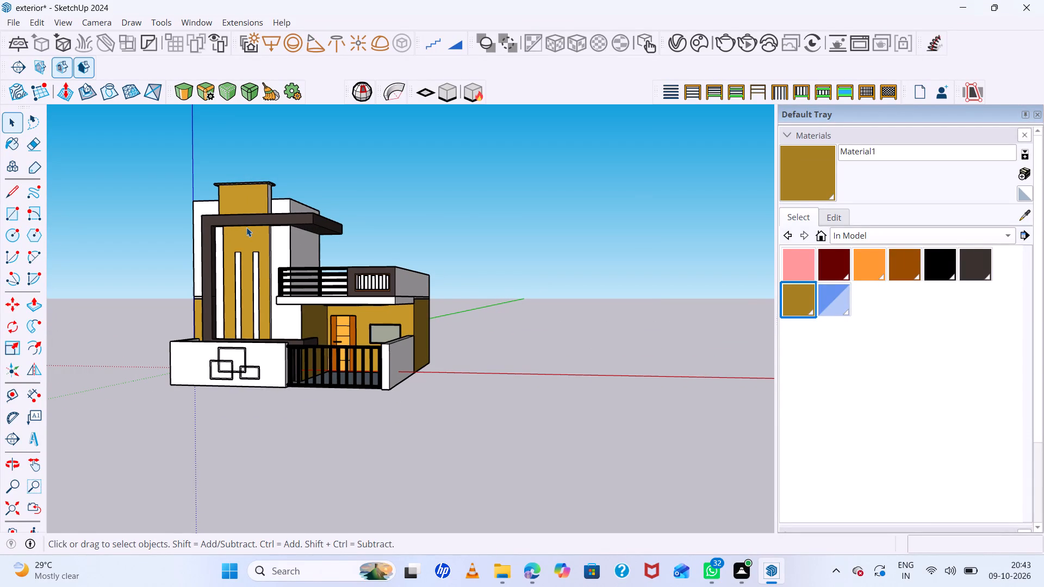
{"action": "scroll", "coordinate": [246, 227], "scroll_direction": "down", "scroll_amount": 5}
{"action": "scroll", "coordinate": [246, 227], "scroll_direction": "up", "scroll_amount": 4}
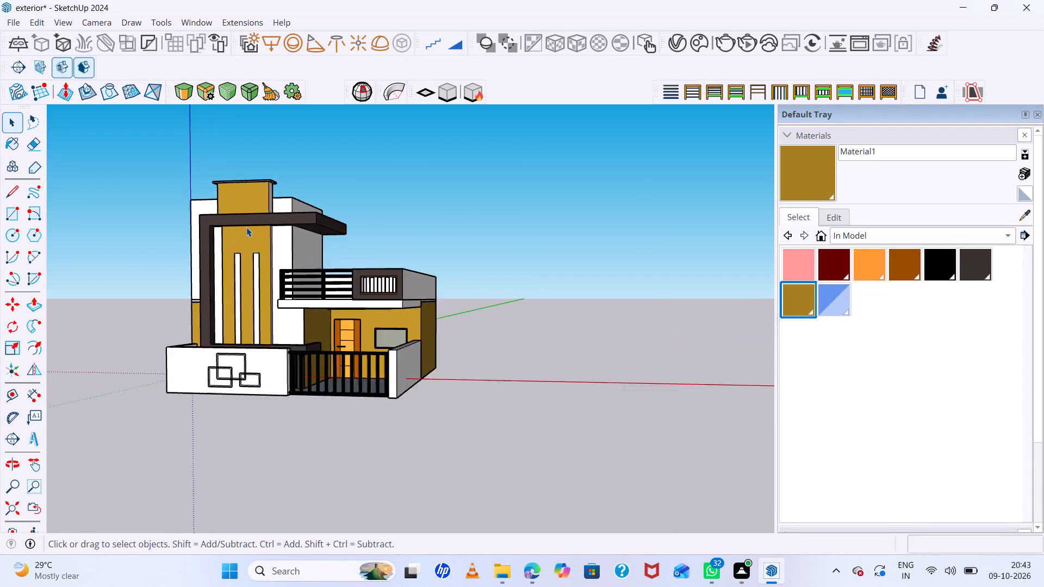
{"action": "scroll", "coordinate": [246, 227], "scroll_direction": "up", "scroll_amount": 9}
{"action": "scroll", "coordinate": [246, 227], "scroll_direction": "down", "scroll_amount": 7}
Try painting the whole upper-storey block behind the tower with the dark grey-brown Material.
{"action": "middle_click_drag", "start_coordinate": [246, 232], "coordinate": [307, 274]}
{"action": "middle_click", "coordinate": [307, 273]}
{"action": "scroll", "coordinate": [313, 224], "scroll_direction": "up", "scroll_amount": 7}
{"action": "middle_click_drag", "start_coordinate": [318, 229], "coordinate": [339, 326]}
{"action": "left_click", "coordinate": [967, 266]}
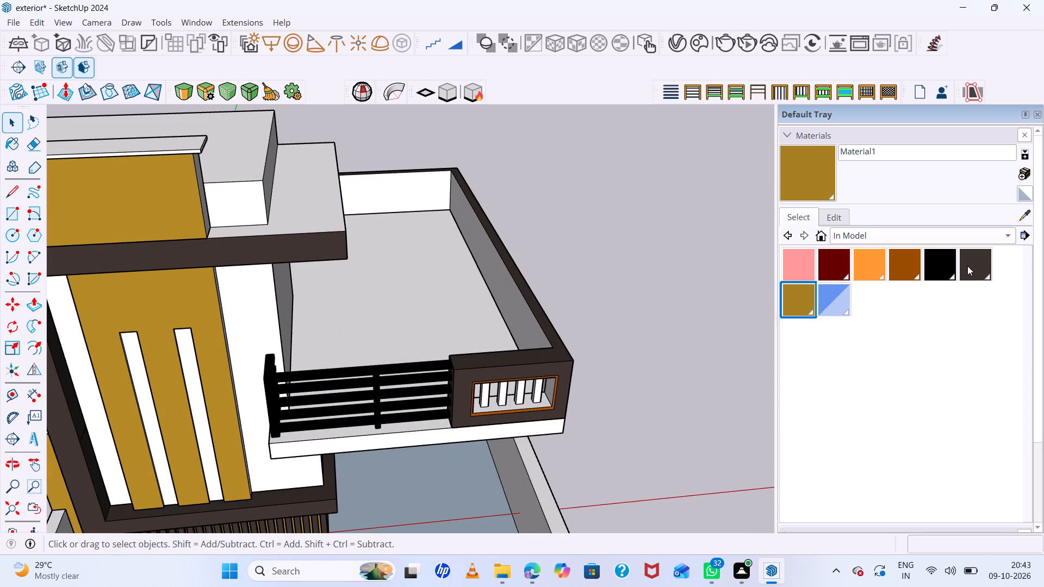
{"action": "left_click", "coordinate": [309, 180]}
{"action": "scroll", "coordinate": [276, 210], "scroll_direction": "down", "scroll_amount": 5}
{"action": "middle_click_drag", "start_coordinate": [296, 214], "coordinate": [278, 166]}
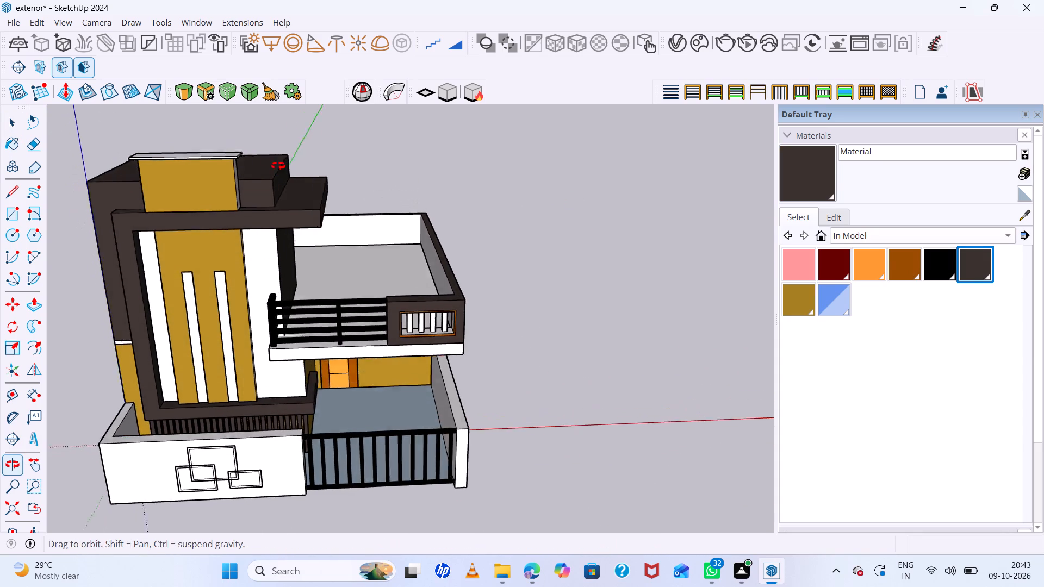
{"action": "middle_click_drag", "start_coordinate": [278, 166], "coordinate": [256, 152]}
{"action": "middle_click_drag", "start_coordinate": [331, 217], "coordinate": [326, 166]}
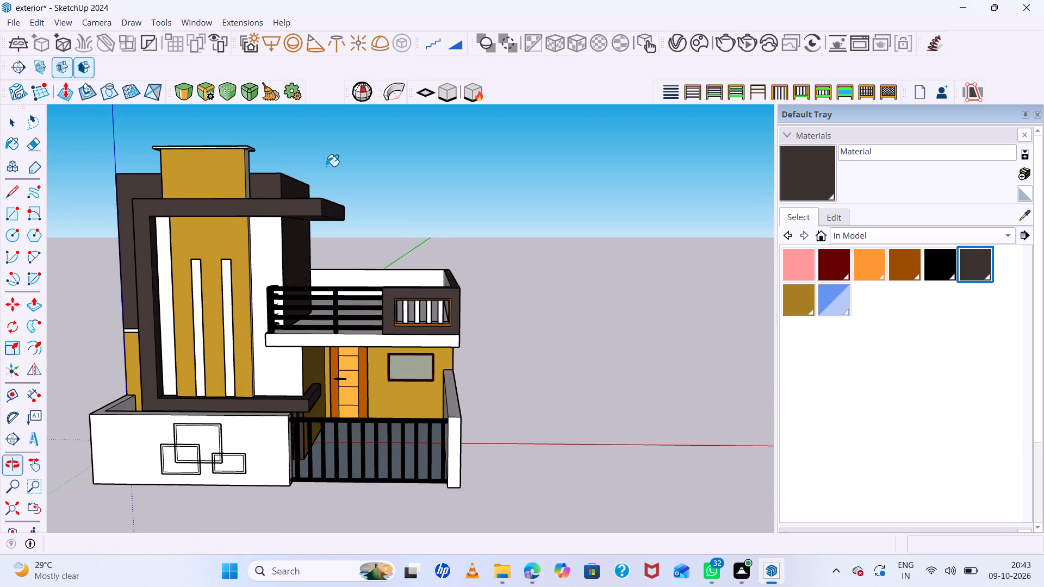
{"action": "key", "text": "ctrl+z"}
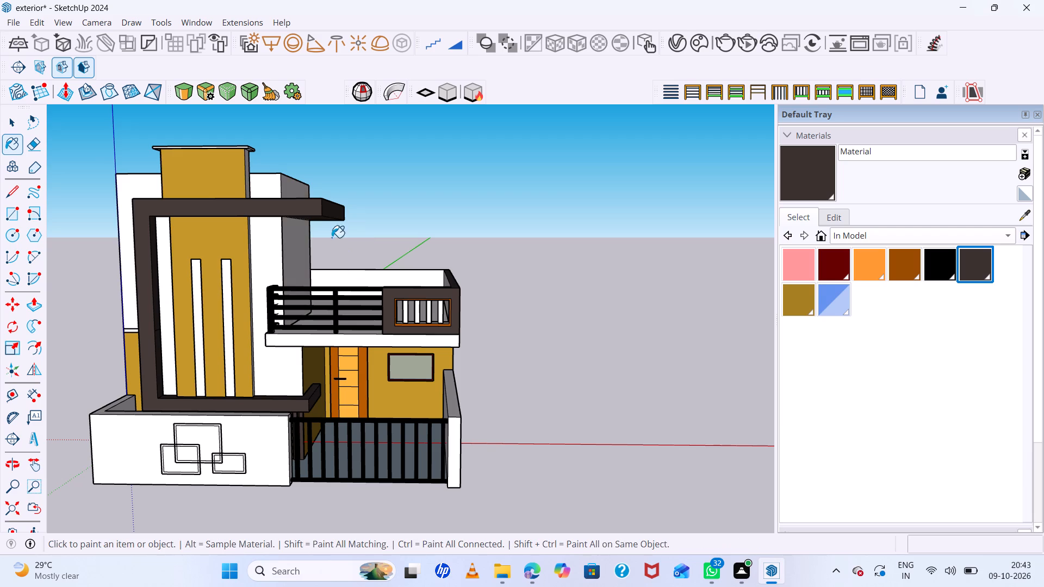
Paint only the top face of the projecting roof canopy, inside its group, with the dark grey-brown Material.
{"action": "scroll", "coordinate": [332, 183], "scroll_direction": "up", "scroll_amount": 5}
{"action": "middle_click_drag", "start_coordinate": [274, 184], "coordinate": [254, 260]}
{"action": "key", "text": "space"}
{"action": "double_click", "coordinate": [297, 215]}
{"action": "scroll", "coordinate": [298, 215], "scroll_direction": "up", "scroll_amount": 3}
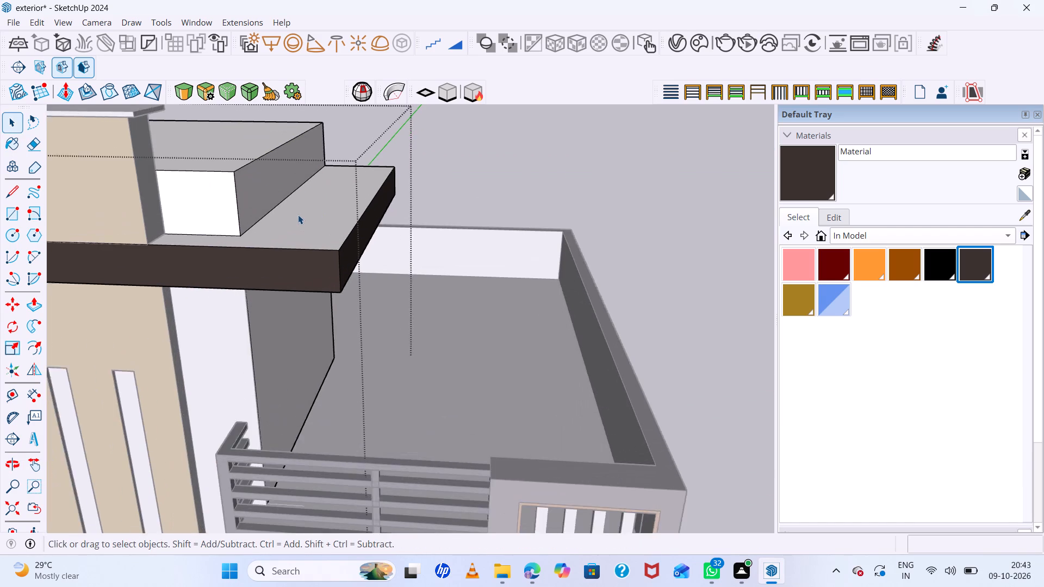
{"action": "scroll", "coordinate": [298, 215], "scroll_direction": "up", "scroll_amount": 1}
{"action": "left_click", "coordinate": [298, 215]}
{"action": "left_click", "coordinate": [981, 255]}
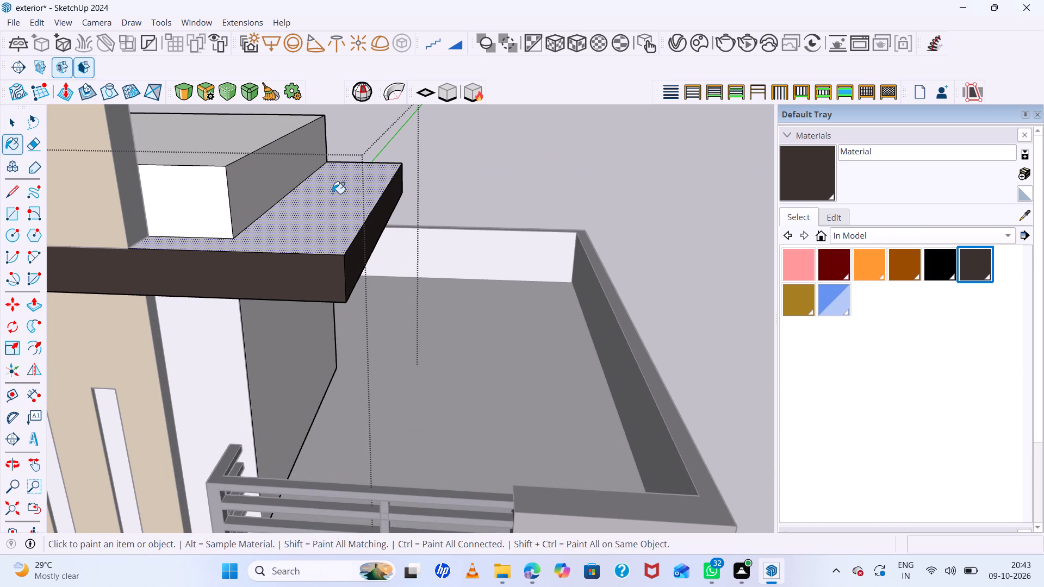
{"action": "left_click", "coordinate": [332, 193]}
{"action": "scroll", "coordinate": [229, 199], "scroll_direction": "down", "scroll_amount": 6}
{"action": "middle_click_drag", "start_coordinate": [249, 238], "coordinate": [294, 155]}
{"action": "key", "text": "space"}
{"action": "left_click", "coordinate": [523, 177]}
{"action": "scroll", "coordinate": [349, 159], "scroll_direction": "down", "scroll_amount": 8}
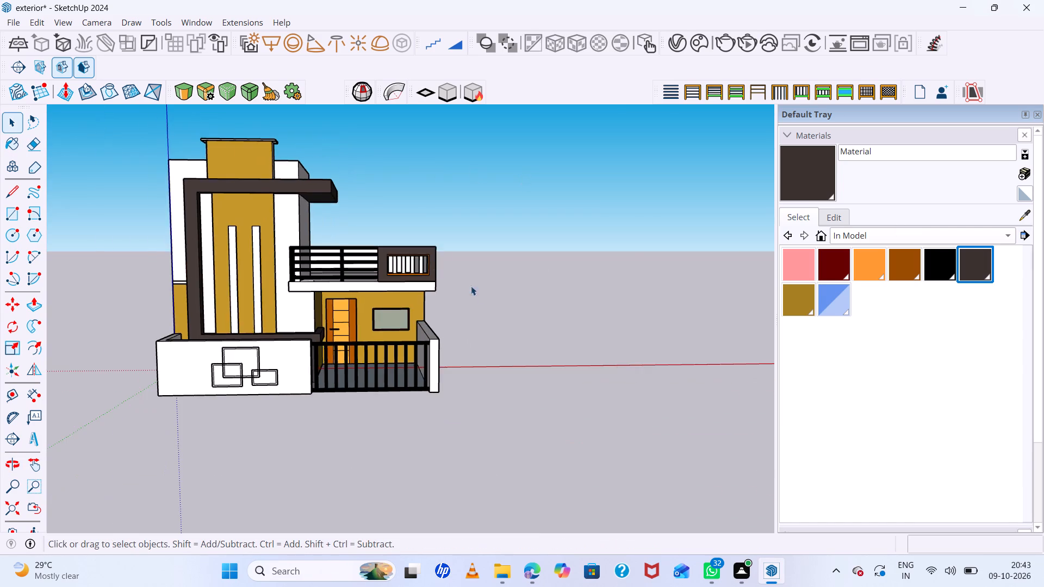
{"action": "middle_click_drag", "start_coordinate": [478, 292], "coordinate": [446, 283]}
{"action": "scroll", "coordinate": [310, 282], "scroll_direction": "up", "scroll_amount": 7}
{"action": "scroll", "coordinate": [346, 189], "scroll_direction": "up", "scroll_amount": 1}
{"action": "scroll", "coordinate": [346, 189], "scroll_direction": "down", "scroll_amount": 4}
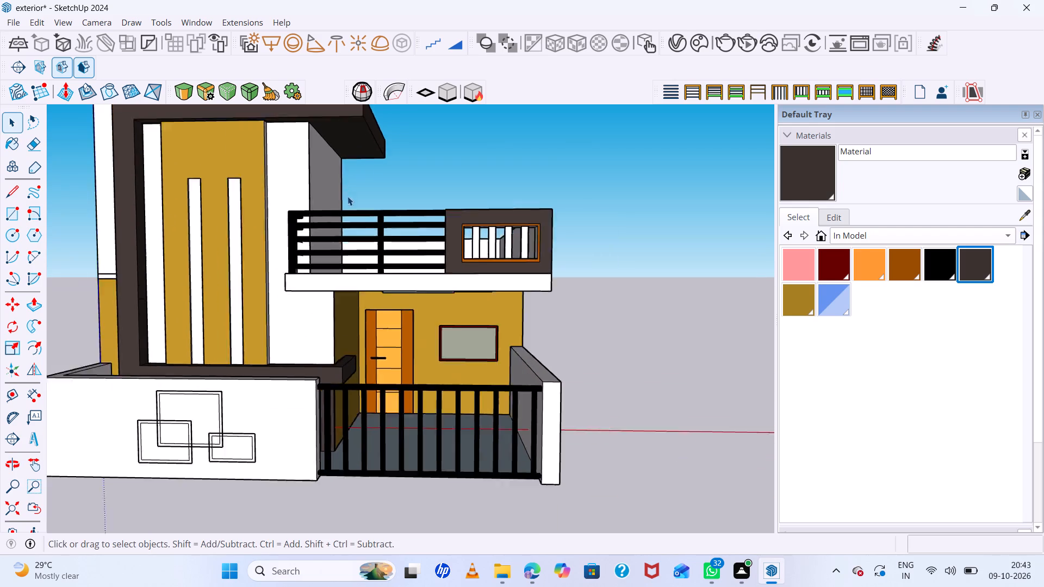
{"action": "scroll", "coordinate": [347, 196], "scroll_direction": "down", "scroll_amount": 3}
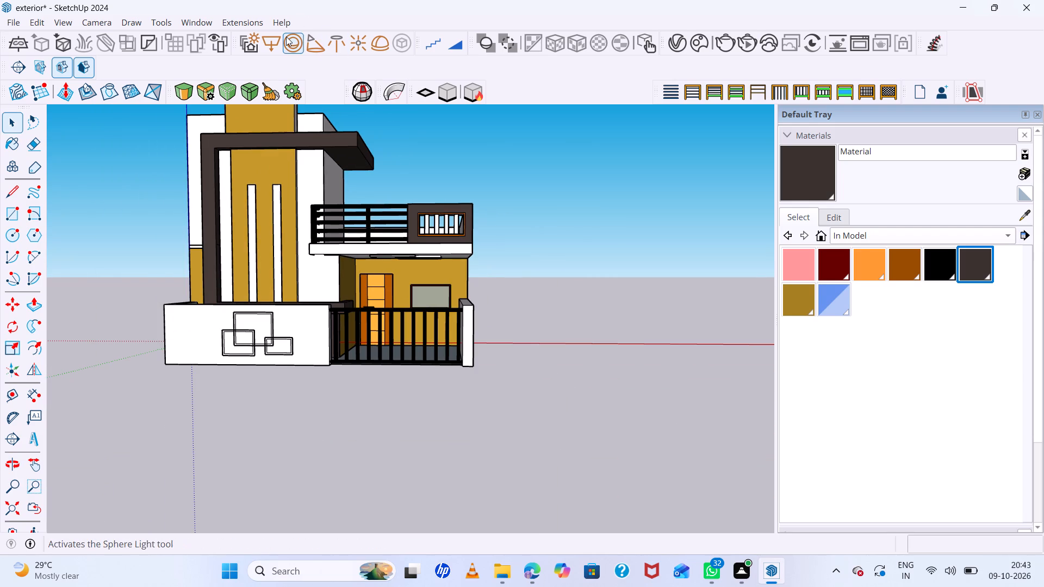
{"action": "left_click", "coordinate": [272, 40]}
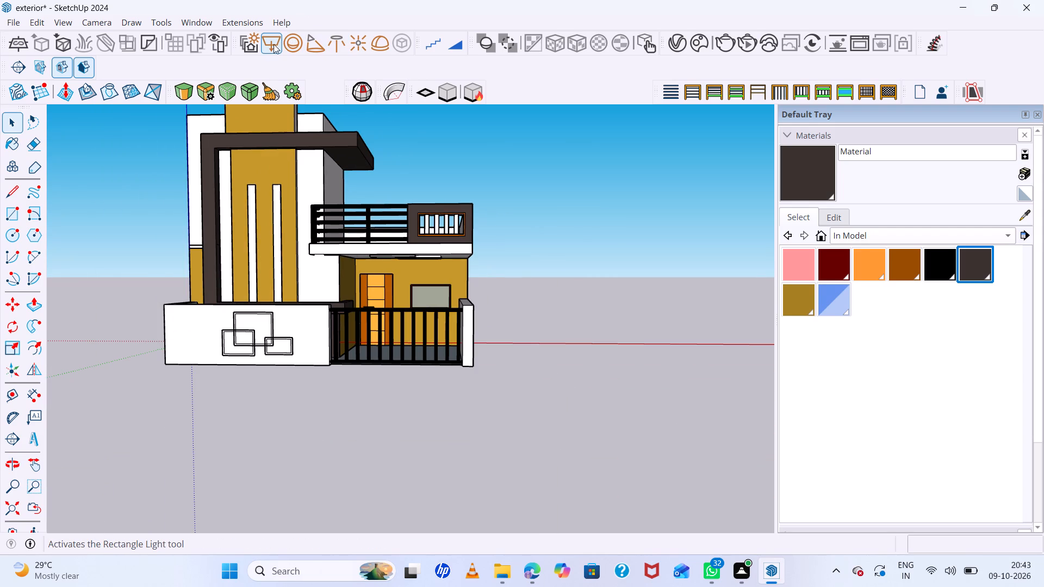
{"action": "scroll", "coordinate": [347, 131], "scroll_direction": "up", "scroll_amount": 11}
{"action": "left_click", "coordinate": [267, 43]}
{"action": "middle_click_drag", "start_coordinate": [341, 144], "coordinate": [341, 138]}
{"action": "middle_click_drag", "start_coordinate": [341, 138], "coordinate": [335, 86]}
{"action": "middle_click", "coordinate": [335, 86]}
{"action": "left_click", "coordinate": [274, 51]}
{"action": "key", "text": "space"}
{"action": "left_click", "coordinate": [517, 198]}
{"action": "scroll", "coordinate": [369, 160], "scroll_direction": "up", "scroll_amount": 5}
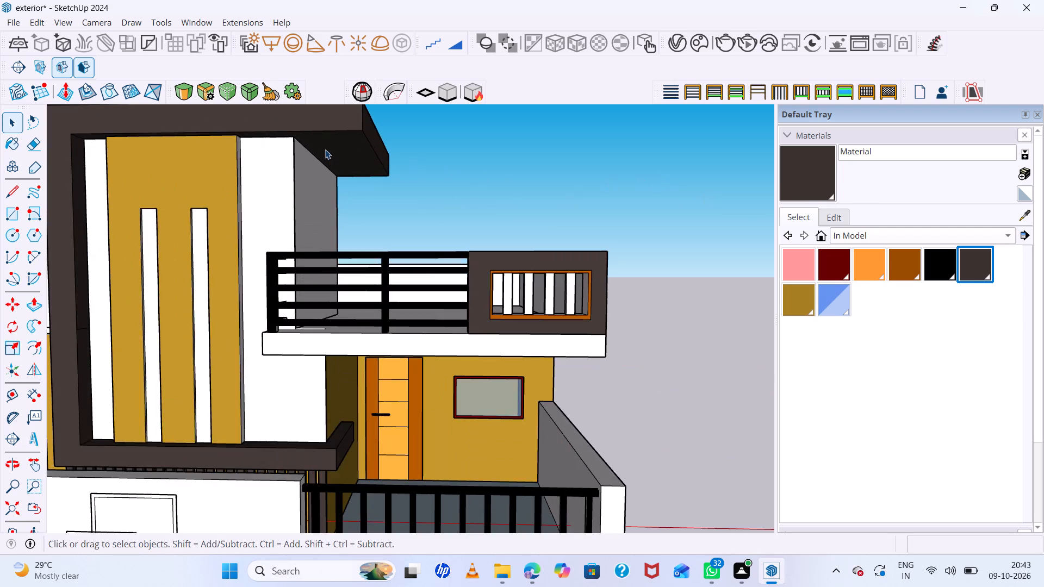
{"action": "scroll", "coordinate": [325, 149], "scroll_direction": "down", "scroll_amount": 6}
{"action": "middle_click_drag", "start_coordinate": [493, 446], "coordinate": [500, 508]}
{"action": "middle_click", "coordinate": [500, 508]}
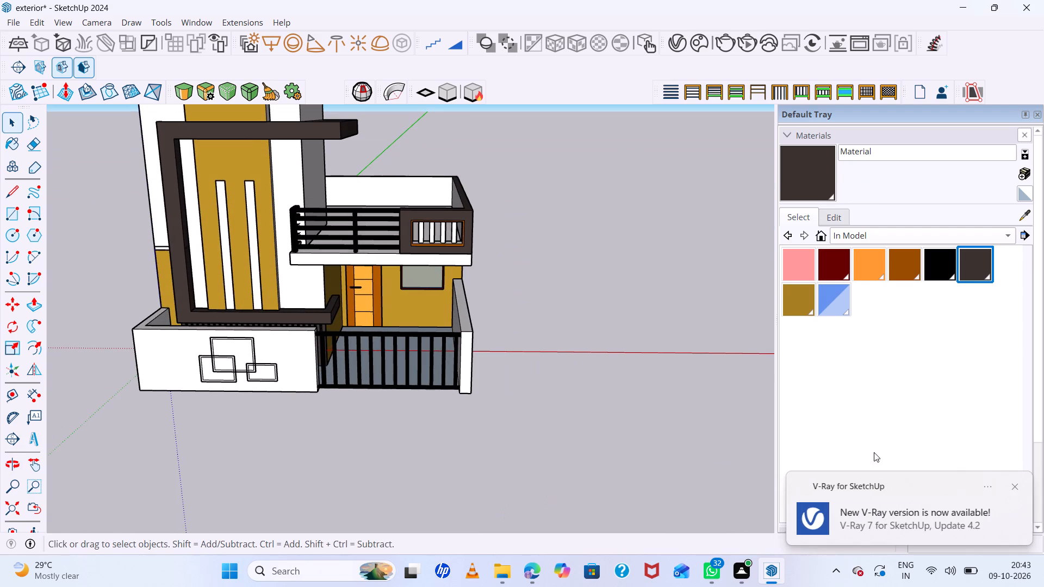
Dismiss the V-Ray update notification.
{"action": "left_click", "coordinate": [1014, 483]}
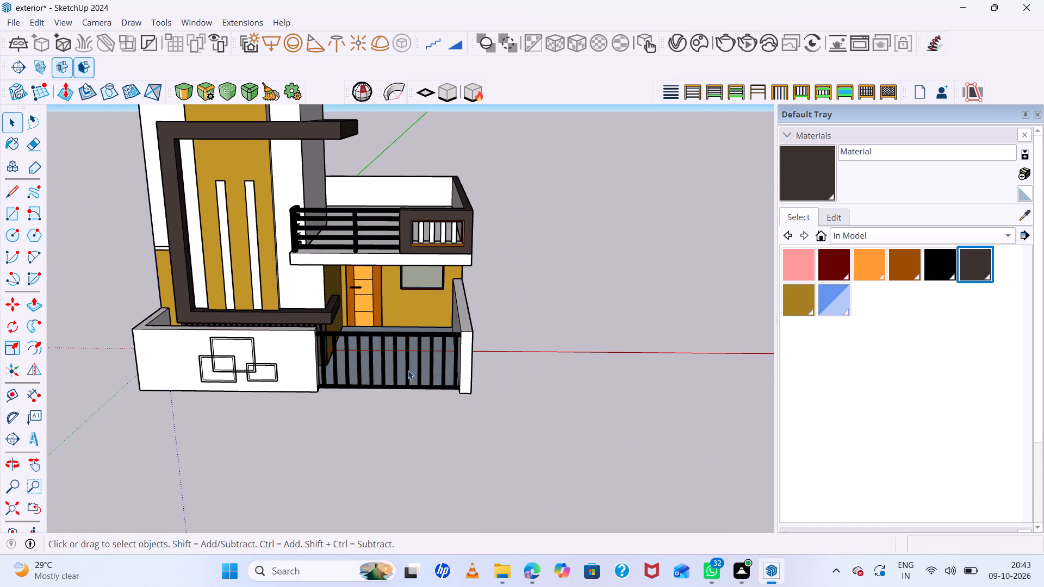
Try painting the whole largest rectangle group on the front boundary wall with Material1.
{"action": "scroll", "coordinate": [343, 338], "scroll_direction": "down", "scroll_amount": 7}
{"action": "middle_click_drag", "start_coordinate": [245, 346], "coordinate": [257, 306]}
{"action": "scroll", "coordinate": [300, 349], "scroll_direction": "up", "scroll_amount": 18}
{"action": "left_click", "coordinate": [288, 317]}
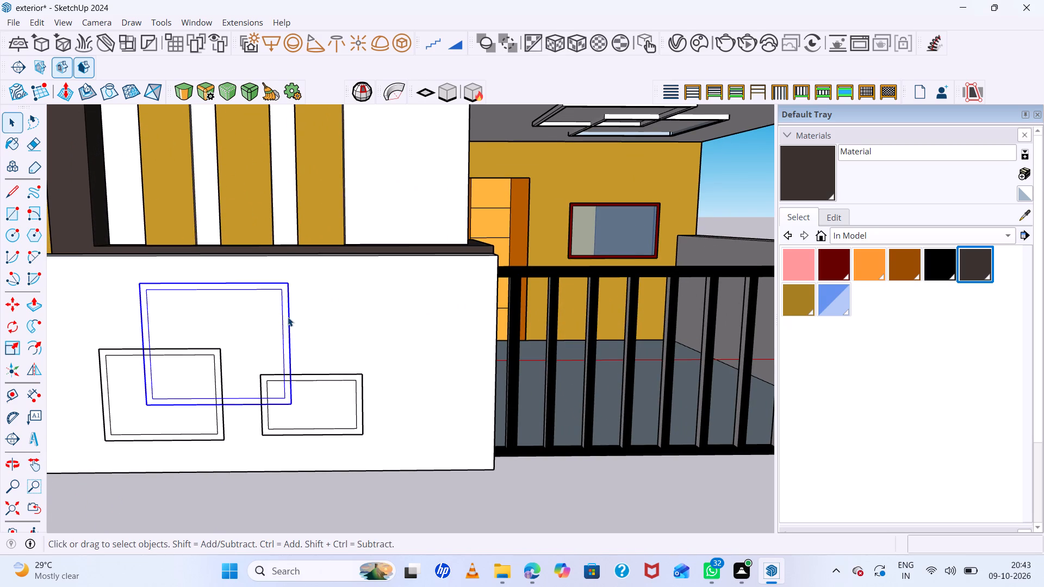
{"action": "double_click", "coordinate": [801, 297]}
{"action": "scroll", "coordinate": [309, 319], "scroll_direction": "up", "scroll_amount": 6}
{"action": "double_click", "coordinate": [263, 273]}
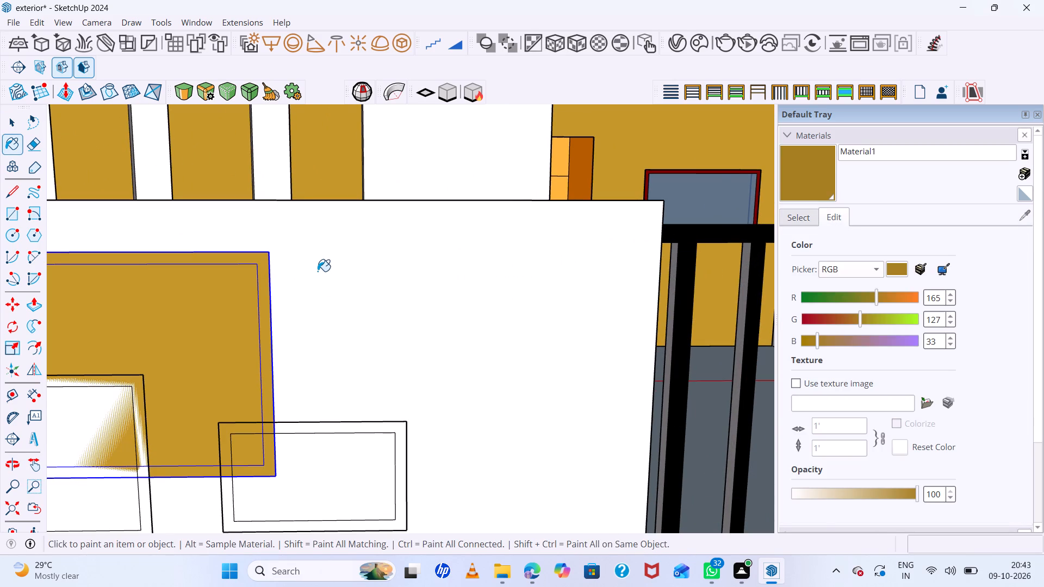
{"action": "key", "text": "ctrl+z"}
Paint only the border face of the largest decorative rectangle on the boundary wall, inside its group, with Material1.
{"action": "key", "text": "space"}
{"action": "double_click", "coordinate": [261, 277]}
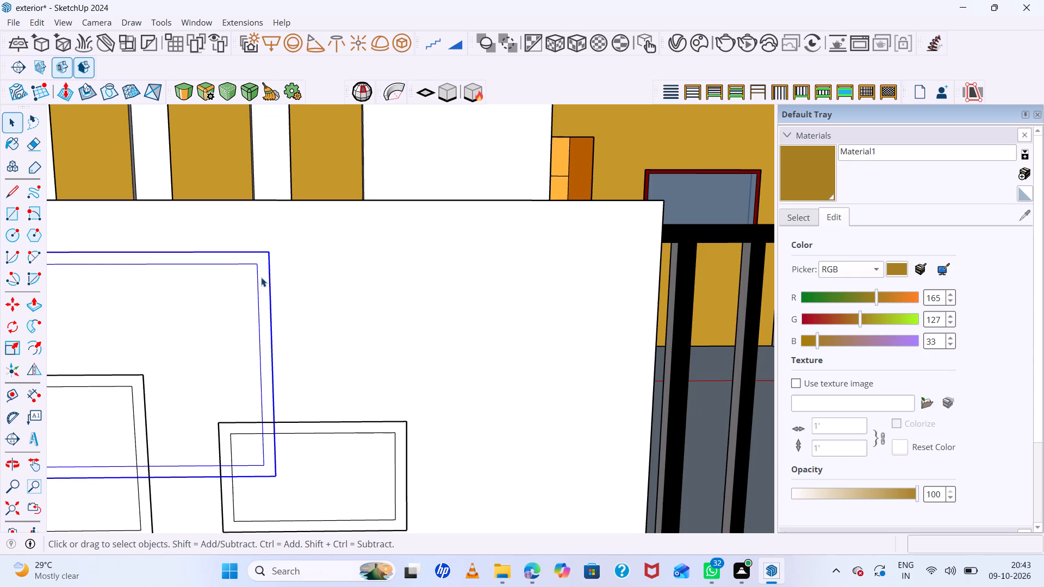
{"action": "scroll", "coordinate": [261, 277], "scroll_direction": "up", "scroll_amount": 4}
{"action": "left_click", "coordinate": [261, 277]}
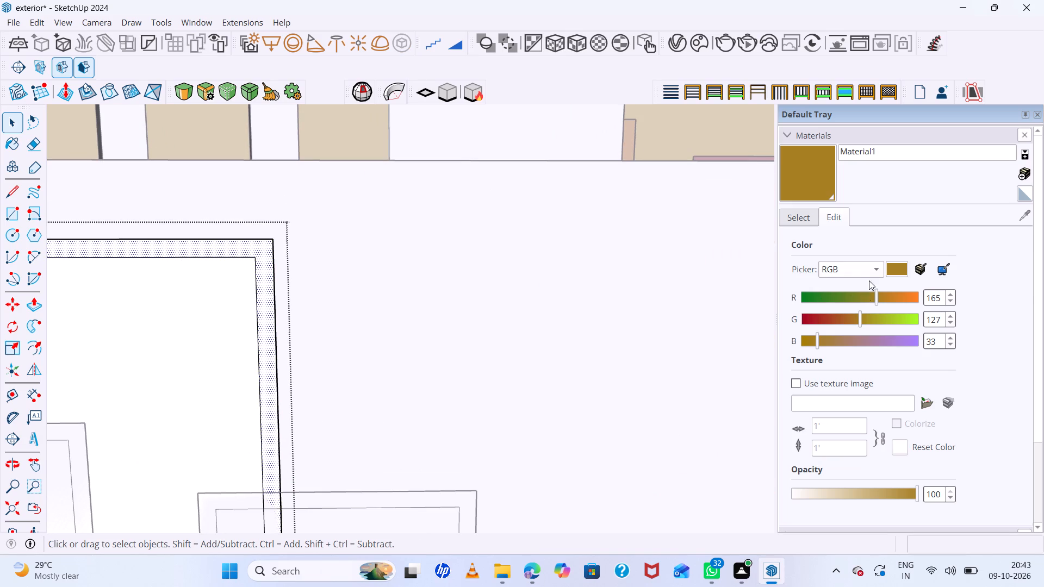
{"action": "left_click", "coordinate": [797, 180]}
{"action": "scroll", "coordinate": [283, 252], "scroll_direction": "up", "scroll_amount": 4}
{"action": "left_click", "coordinate": [237, 259]}
{"action": "left_click", "coordinate": [247, 259]}
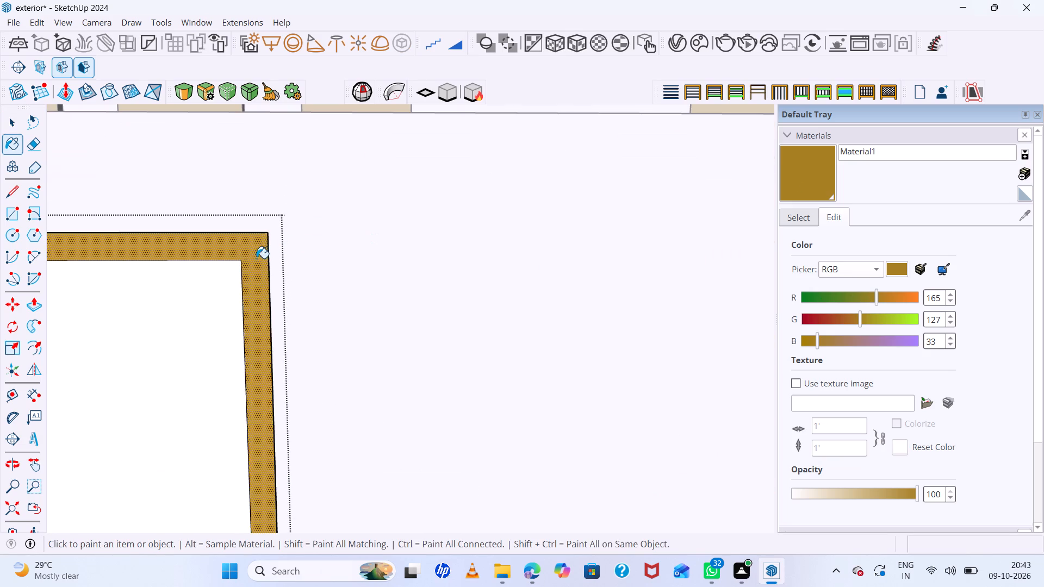
{"action": "scroll", "coordinate": [369, 251], "scroll_direction": "down", "scroll_amount": 15}
{"action": "scroll", "coordinate": [361, 333], "scroll_direction": "up", "scroll_amount": 6}
{"action": "key", "text": "space"}
{"action": "double_click", "coordinate": [328, 302]}
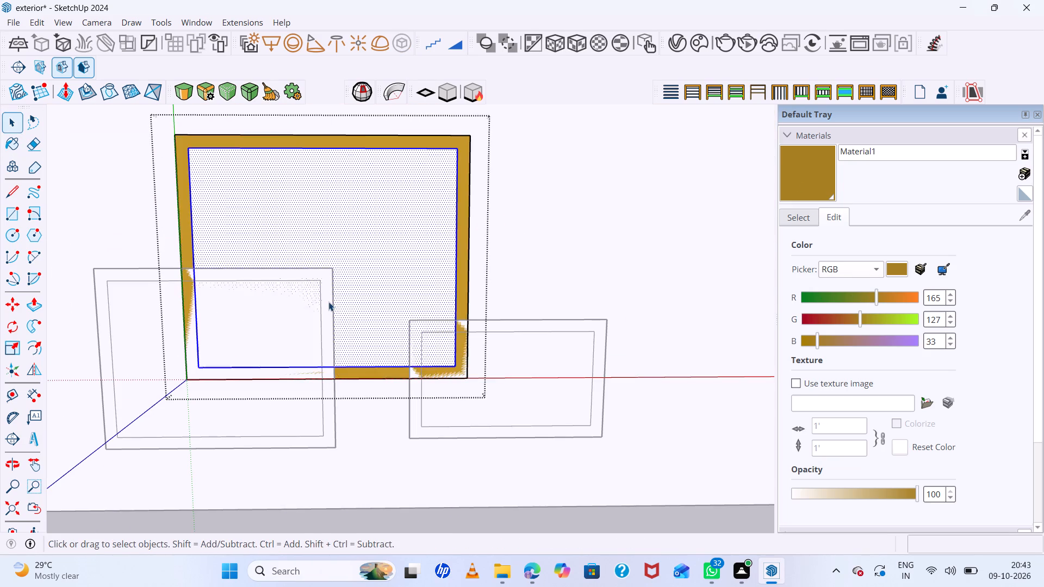
{"action": "scroll", "coordinate": [328, 302], "scroll_direction": "up", "scroll_amount": 5}
{"action": "scroll", "coordinate": [328, 302], "scroll_direction": "down", "scroll_amount": 13}
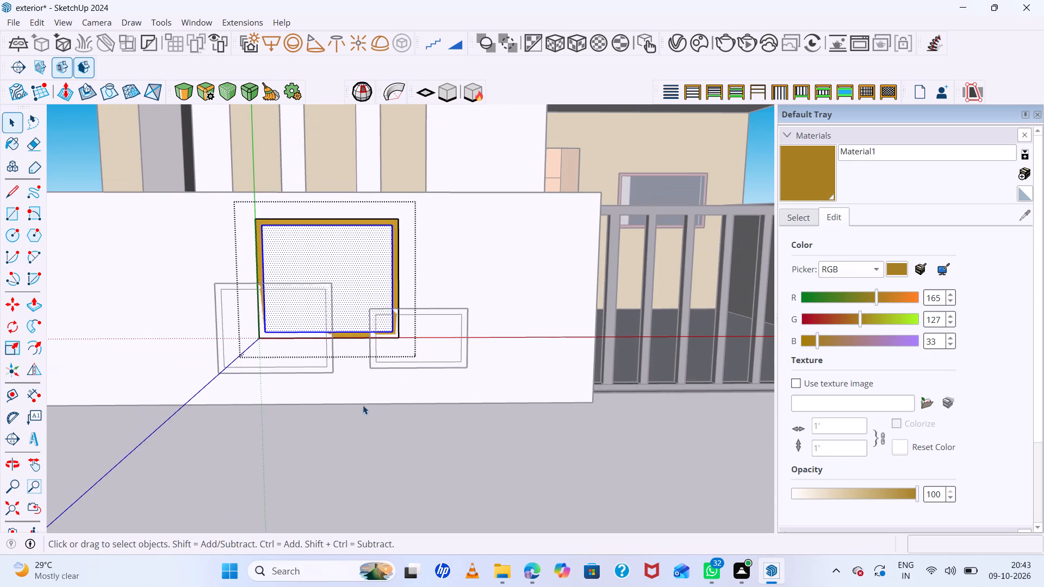
{"action": "left_click", "coordinate": [367, 412]}
Cut away the inner face of the medium rectangle overlapping the largest one's lower-left corner, leaving only its border.
{"action": "scroll", "coordinate": [314, 309], "scroll_direction": "up", "scroll_amount": 5}
{"action": "double_click", "coordinate": [337, 298]}
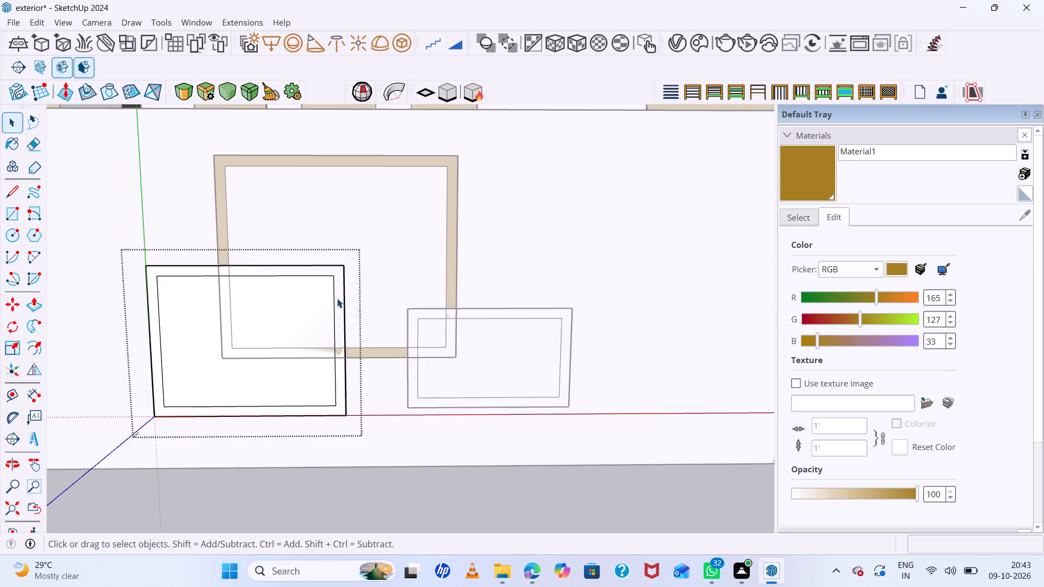
{"action": "scroll", "coordinate": [337, 298], "scroll_direction": "up", "scroll_amount": 5}
{"action": "left_click", "coordinate": [295, 305]}
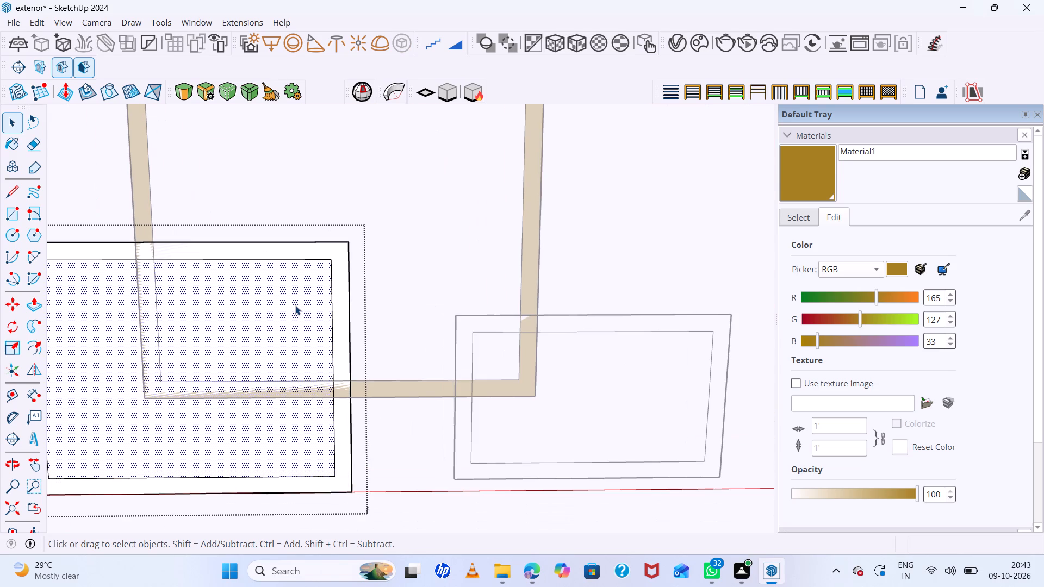
{"action": "key", "text": "ctrl+x"}
{"action": "scroll", "coordinate": [295, 305], "scroll_direction": "down", "scroll_amount": 6}
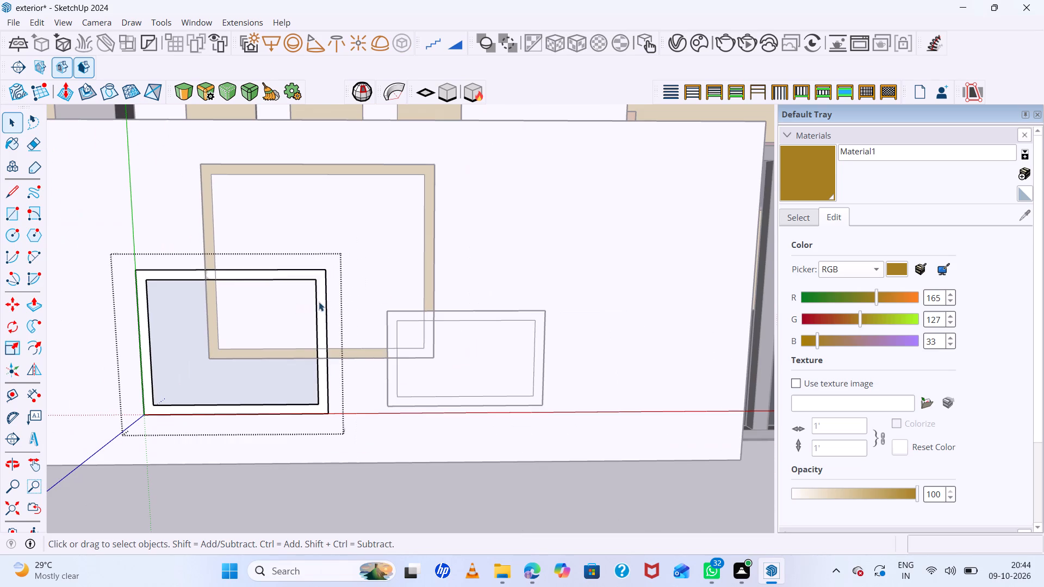
Paint the border of the medium rectangle with Material1 and leave its group.
{"action": "left_click", "coordinate": [814, 172]}
{"action": "scroll", "coordinate": [277, 335], "scroll_direction": "up", "scroll_amount": 5}
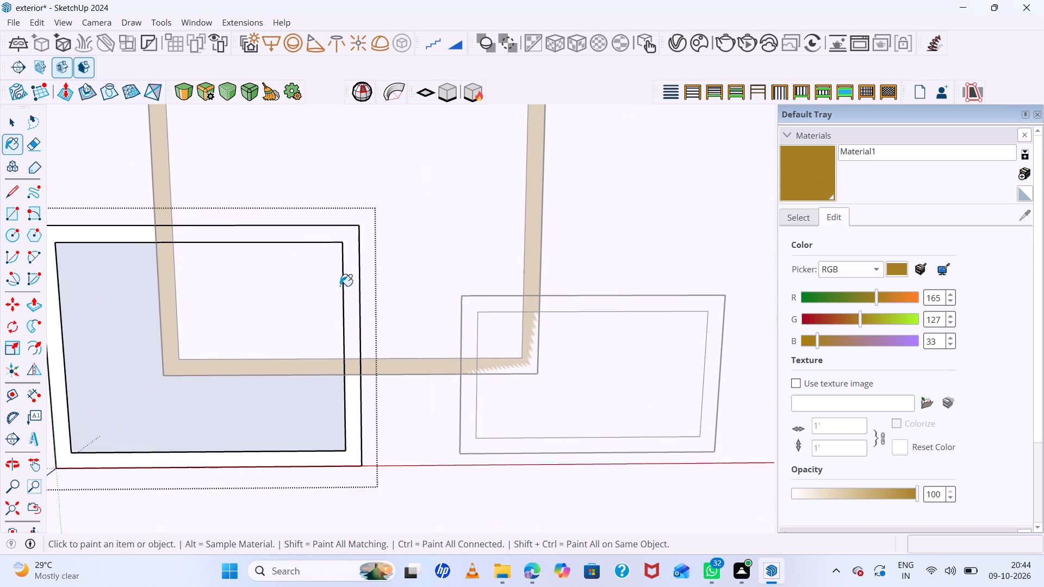
{"action": "left_click", "coordinate": [353, 263]}
{"action": "scroll", "coordinate": [306, 279], "scroll_direction": "down", "scroll_amount": 6}
{"action": "middle_click_drag", "start_coordinate": [349, 366], "coordinate": [350, 376]}
{"action": "key", "text": "space"}
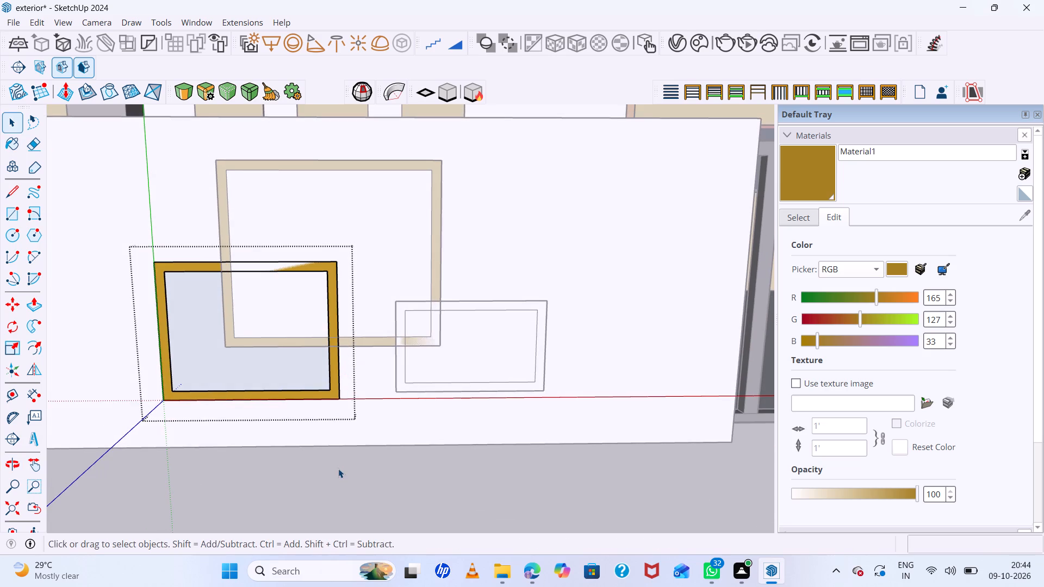
{"action": "left_click", "coordinate": [338, 469]}
Cut away the inner face of the largest rectangle on the boundary wall, leaving only its Material1 border.
{"action": "left_click", "coordinate": [364, 240]}
{"action": "double_click", "coordinate": [364, 240]}
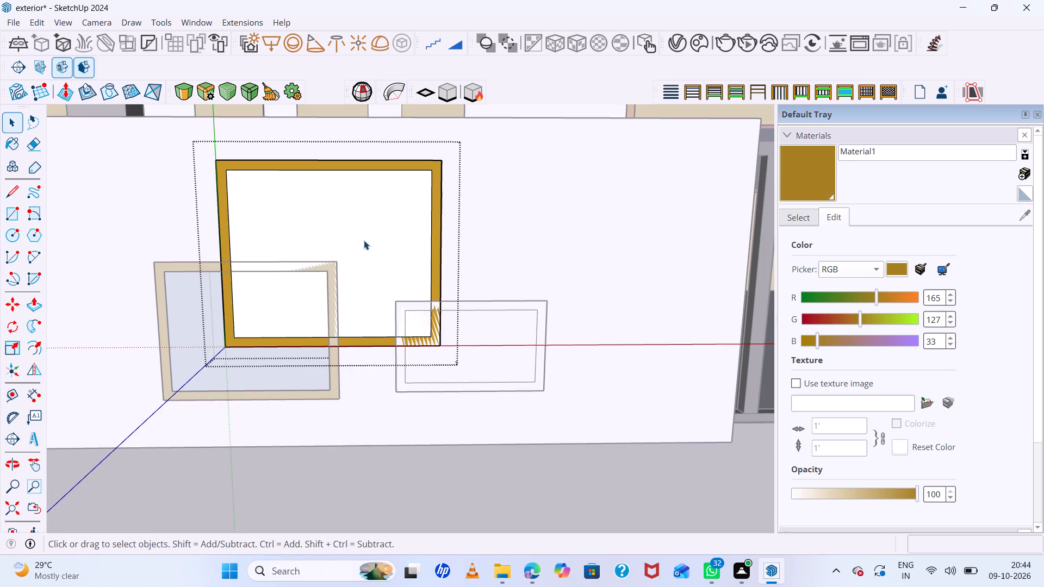
{"action": "left_click", "coordinate": [364, 240]}
{"action": "key", "text": "ctrl+x"}
{"action": "scroll", "coordinate": [363, 241], "scroll_direction": "down", "scroll_amount": 5}
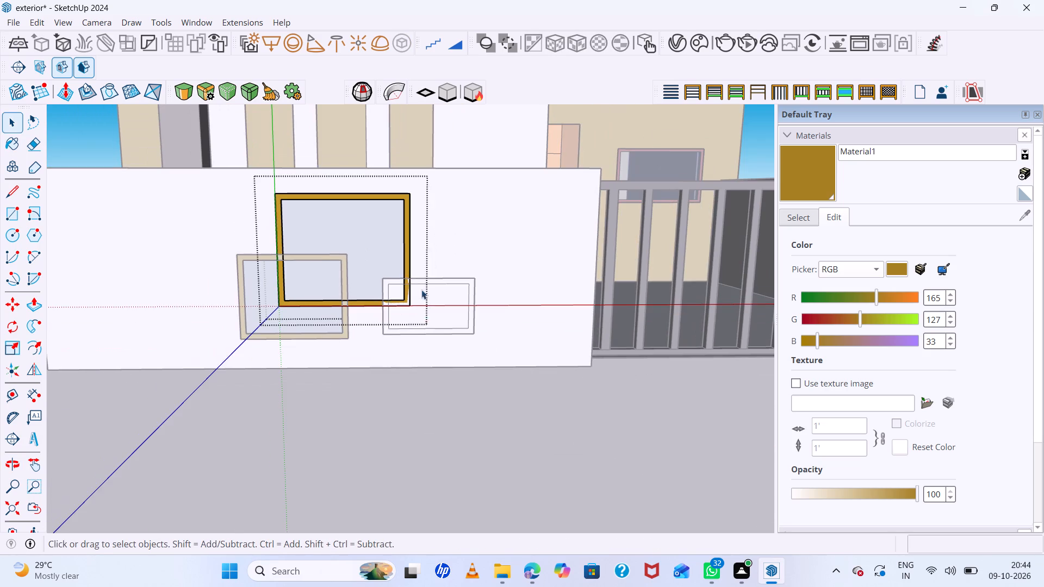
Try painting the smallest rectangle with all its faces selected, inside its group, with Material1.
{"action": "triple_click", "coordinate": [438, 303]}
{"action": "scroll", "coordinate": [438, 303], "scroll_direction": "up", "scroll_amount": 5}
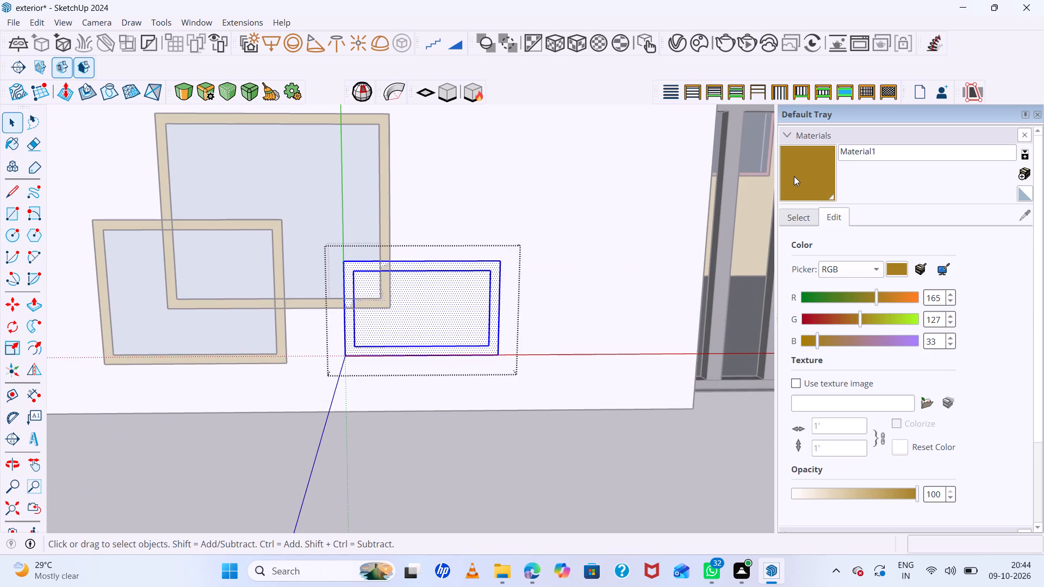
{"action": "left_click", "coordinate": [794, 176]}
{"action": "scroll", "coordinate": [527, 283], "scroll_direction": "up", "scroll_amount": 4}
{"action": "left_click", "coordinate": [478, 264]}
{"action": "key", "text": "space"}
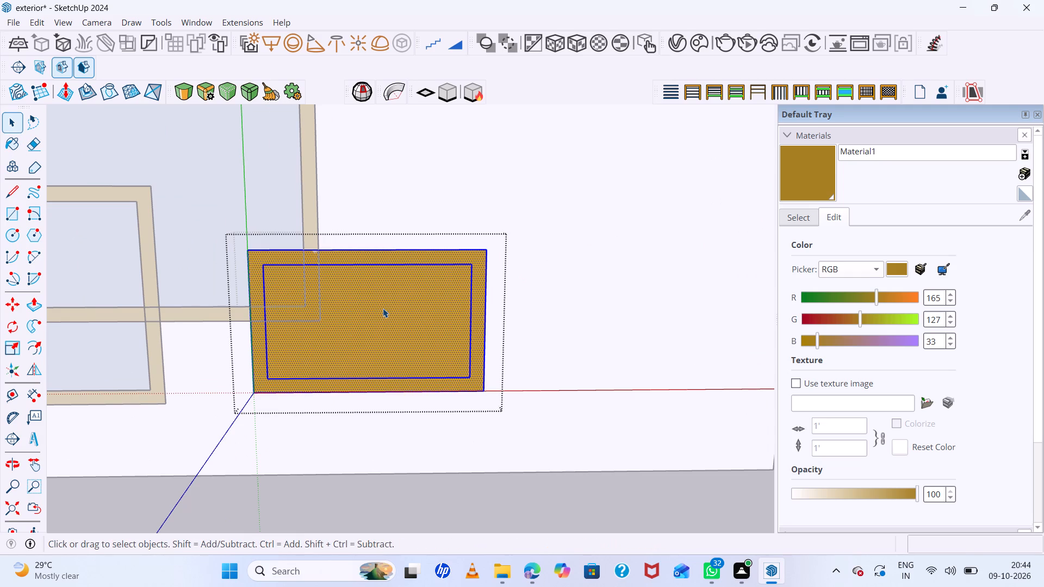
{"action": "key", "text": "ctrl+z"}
Cut away the inner face of the smallest rectangle on the boundary wall, leaving only its border.
{"action": "key", "text": "space"}
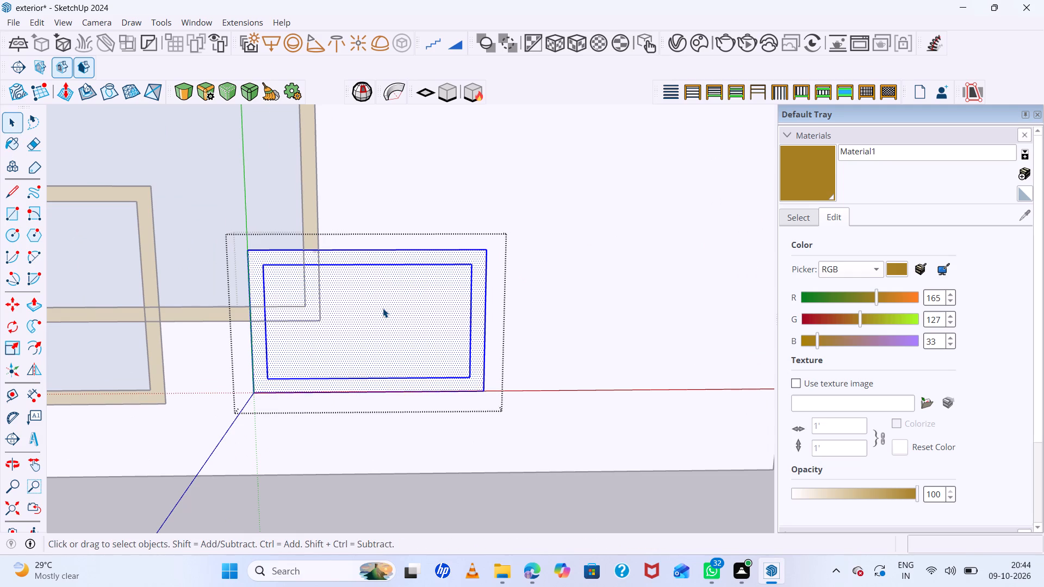
{"action": "left_click", "coordinate": [383, 308]}
{"action": "key", "text": "ctrl+x"}
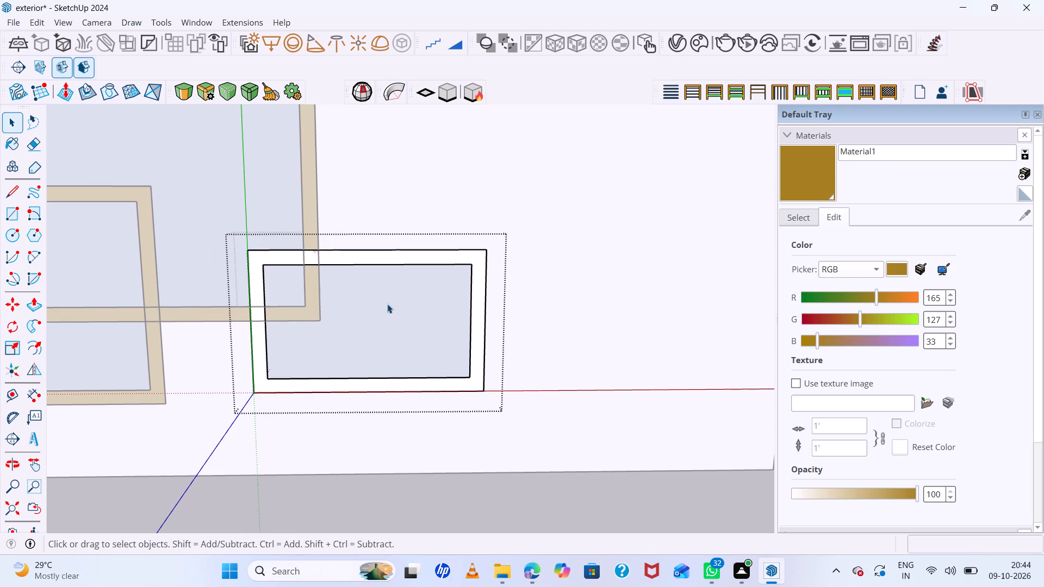
Paint the border of the smallest rectangle on the boundary wall with Material1 and leave its group.
{"action": "left_click", "coordinate": [480, 274]}
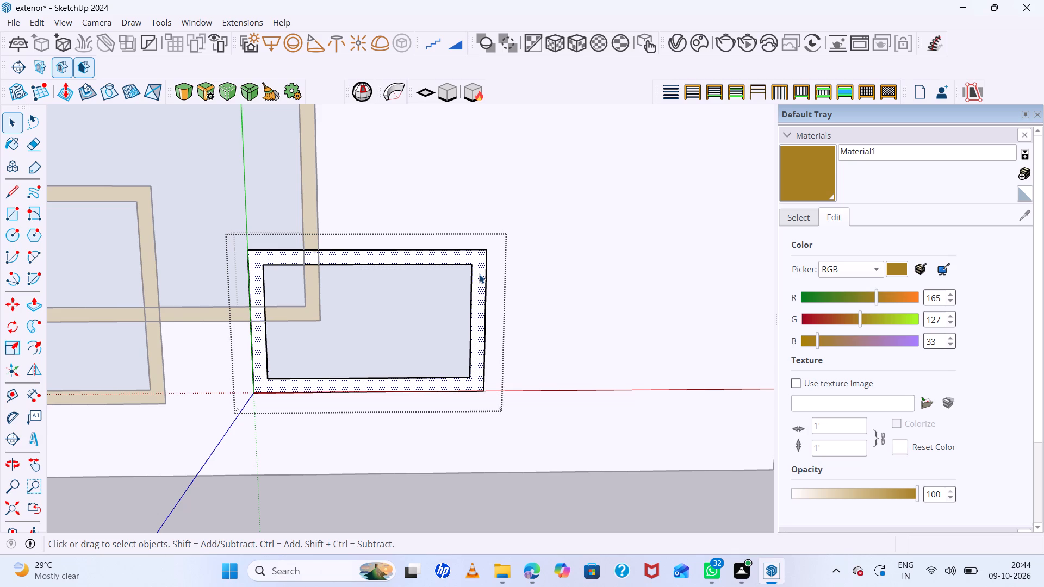
{"action": "left_click", "coordinate": [804, 180]}
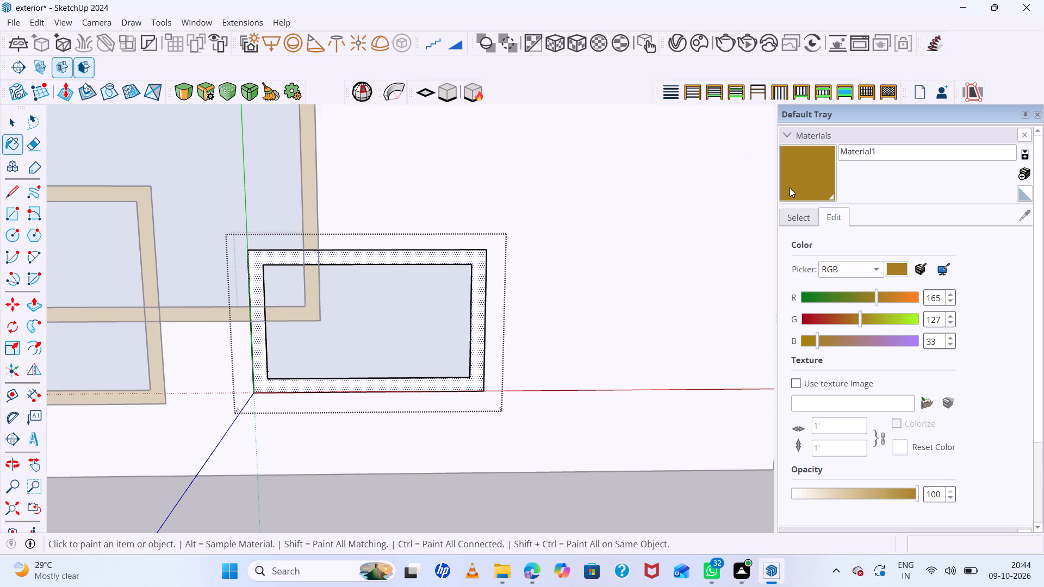
{"action": "left_click", "coordinate": [481, 262]}
{"action": "scroll", "coordinate": [432, 285], "scroll_direction": "down", "scroll_amount": 12}
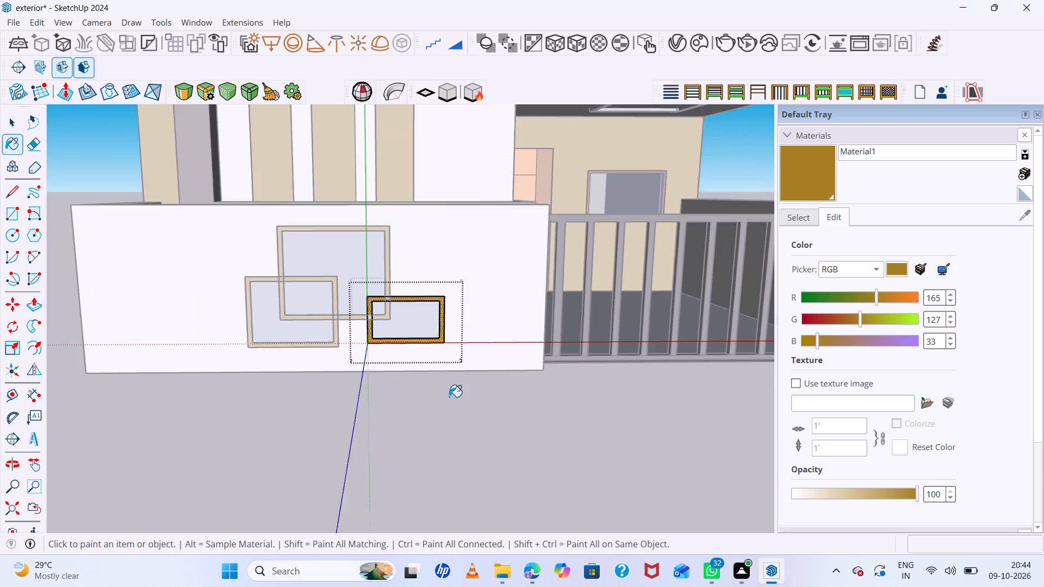
{"action": "middle_click_drag", "start_coordinate": [467, 412], "coordinate": [467, 404]}
{"action": "key", "text": "space"}
{"action": "left_click", "coordinate": [470, 404]}
Reverse the blue back-side face inside the three rectangular frames on the front boundary wall.
{"action": "scroll", "coordinate": [376, 261], "scroll_direction": "up", "scroll_amount": 6}
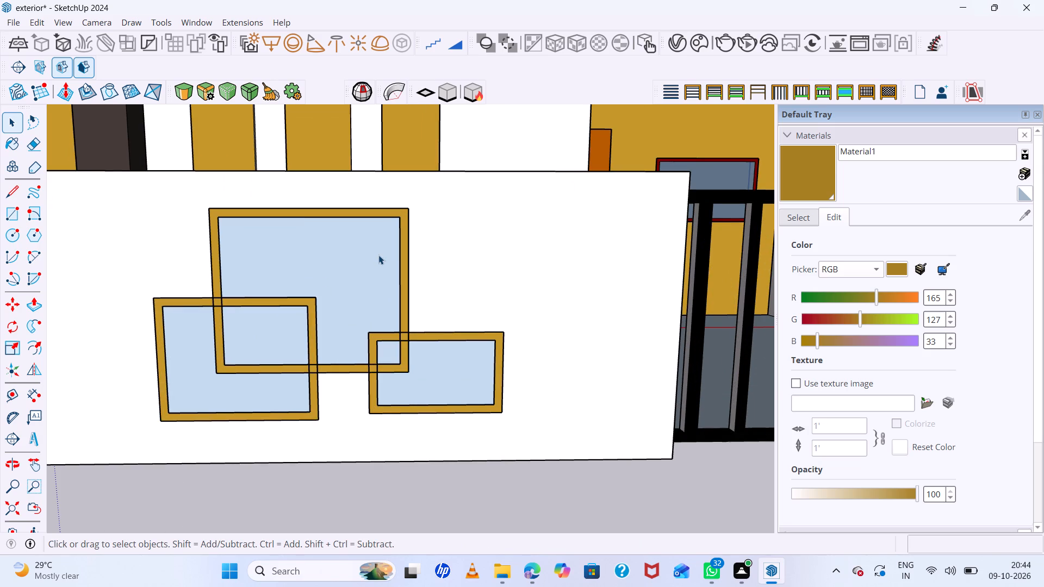
{"action": "left_click", "coordinate": [353, 258]}
{"action": "right_click", "coordinate": [353, 259]}
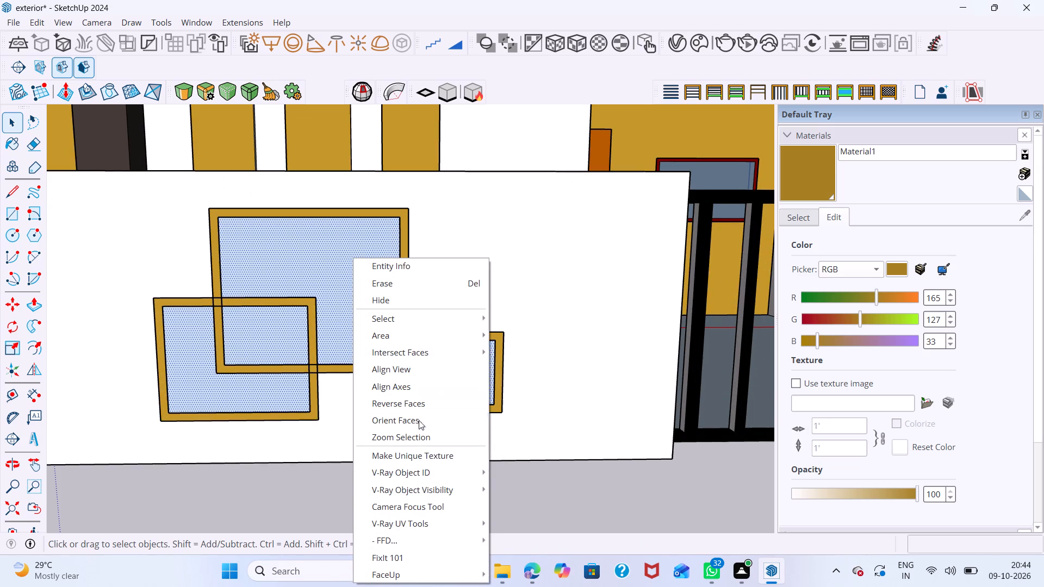
{"action": "left_click", "coordinate": [418, 405]}
{"action": "scroll", "coordinate": [321, 278], "scroll_direction": "down", "scroll_amount": 7}
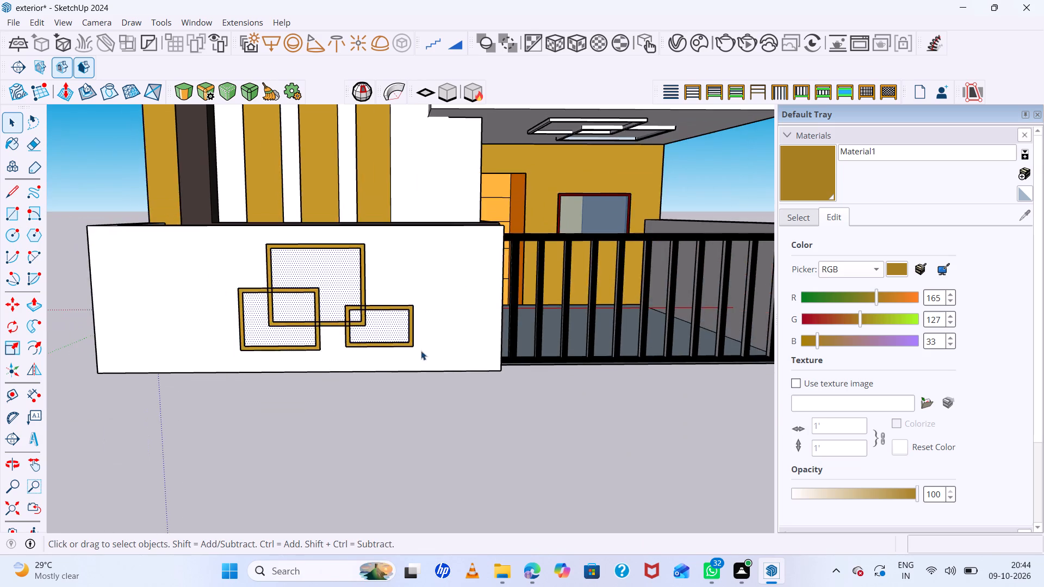
{"action": "middle_click_drag", "start_coordinate": [421, 351], "coordinate": [291, 383]}
{"action": "left_click", "coordinate": [301, 401]}
Examine the coloured front elevation, with its boundary-wall frames, tower and balcony, from several angles and distances.
{"action": "scroll", "coordinate": [325, 200], "scroll_direction": "up", "scroll_amount": 6}
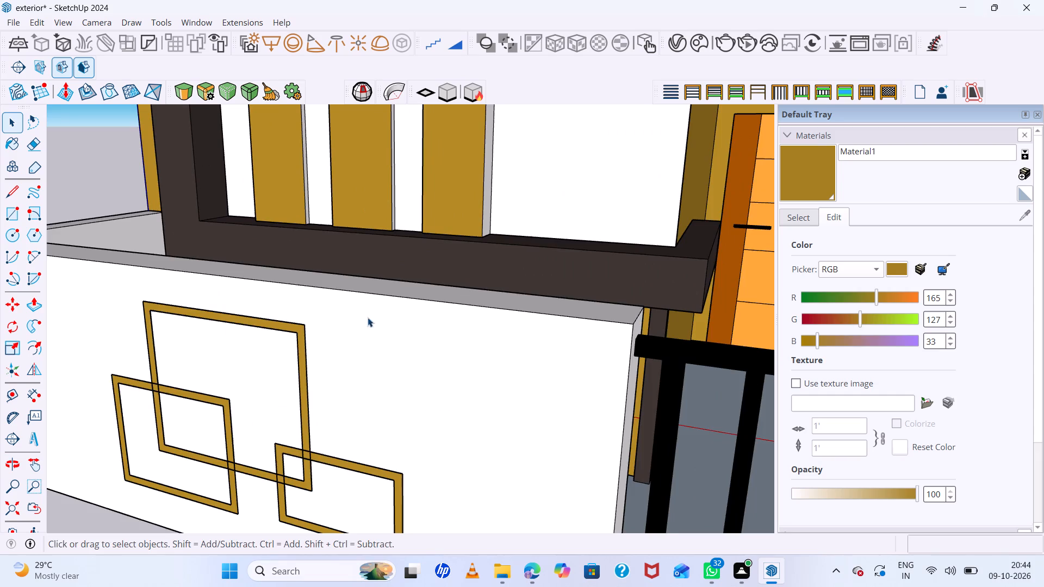
{"action": "middle_click_drag", "start_coordinate": [370, 311], "coordinate": [422, 231]}
{"action": "middle_click", "coordinate": [422, 231]}
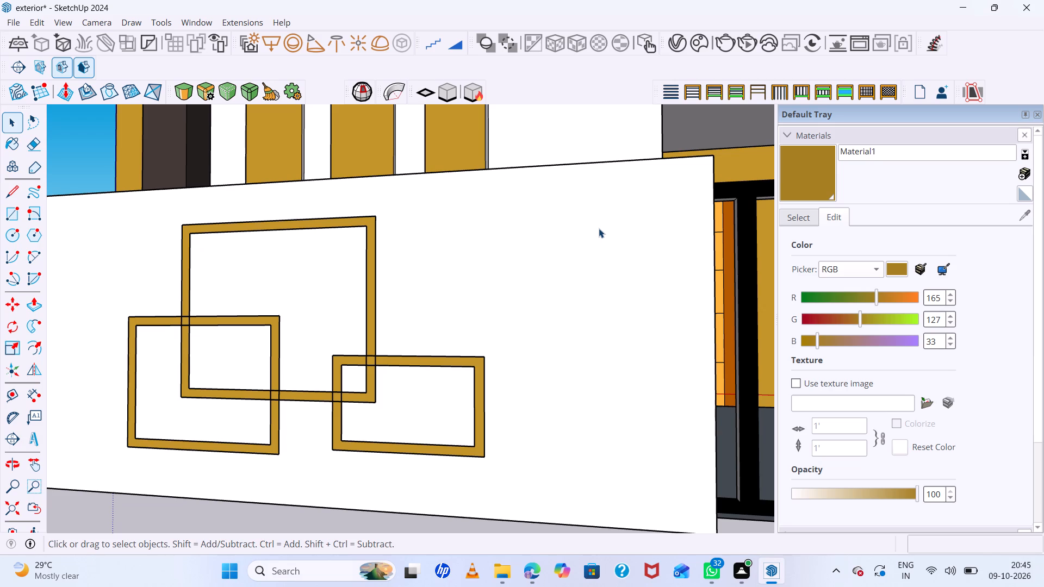
{"action": "scroll", "coordinate": [622, 236], "scroll_direction": "down", "scroll_amount": 4}
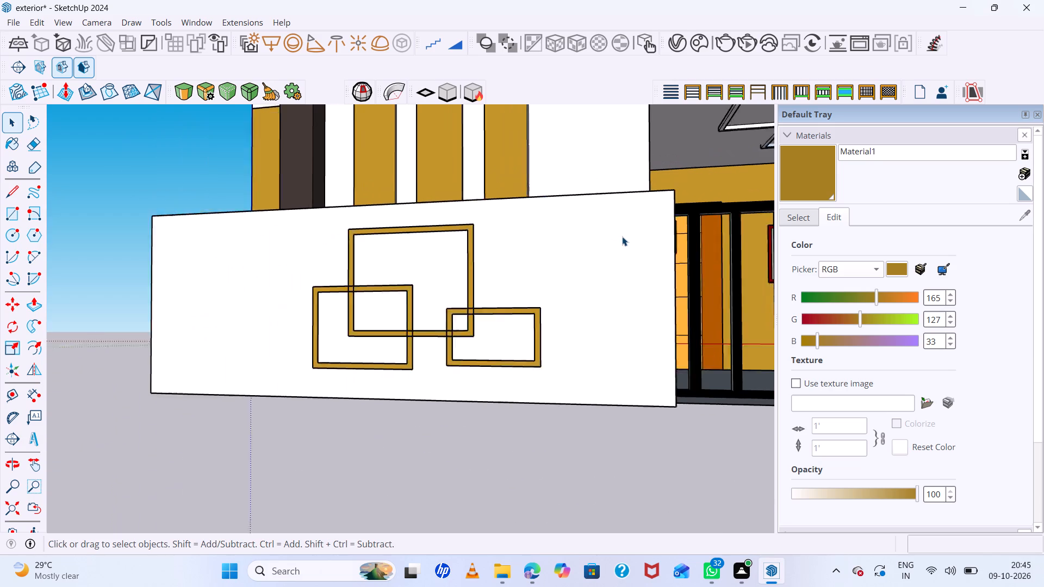
{"action": "scroll", "coordinate": [622, 236], "scroll_direction": "down", "scroll_amount": 20}
{"action": "scroll", "coordinate": [622, 236], "scroll_direction": "down", "scroll_amount": 6}
{"action": "scroll", "coordinate": [634, 195], "scroll_direction": "up", "scroll_amount": 1}
{"action": "middle_click_drag", "start_coordinate": [633, 198], "coordinate": [644, 265]}
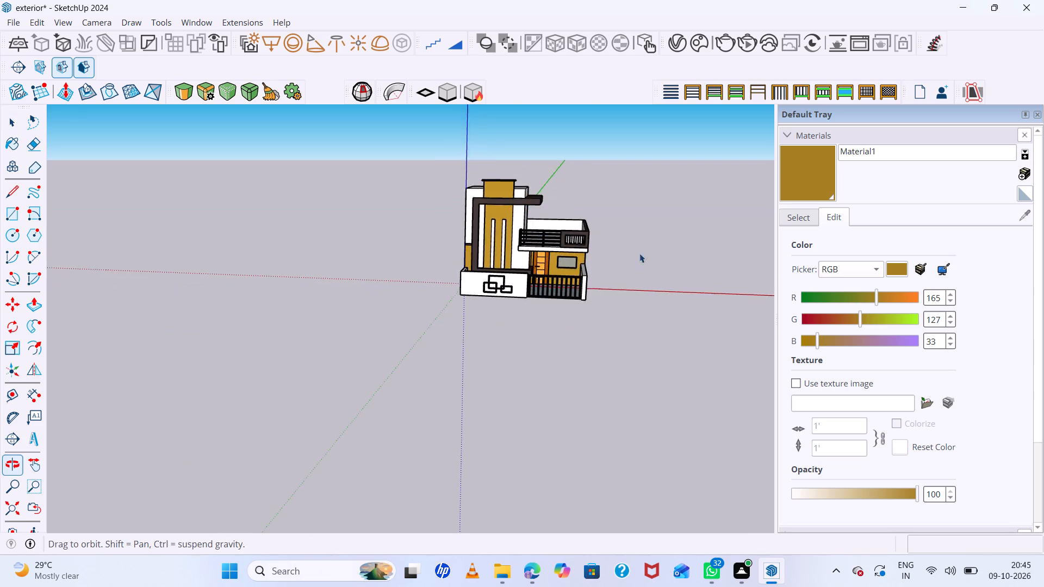
{"action": "scroll", "coordinate": [585, 218], "scroll_direction": "up", "scroll_amount": 8}
{"action": "middle_click_drag", "start_coordinate": [657, 271], "coordinate": [733, 248]}
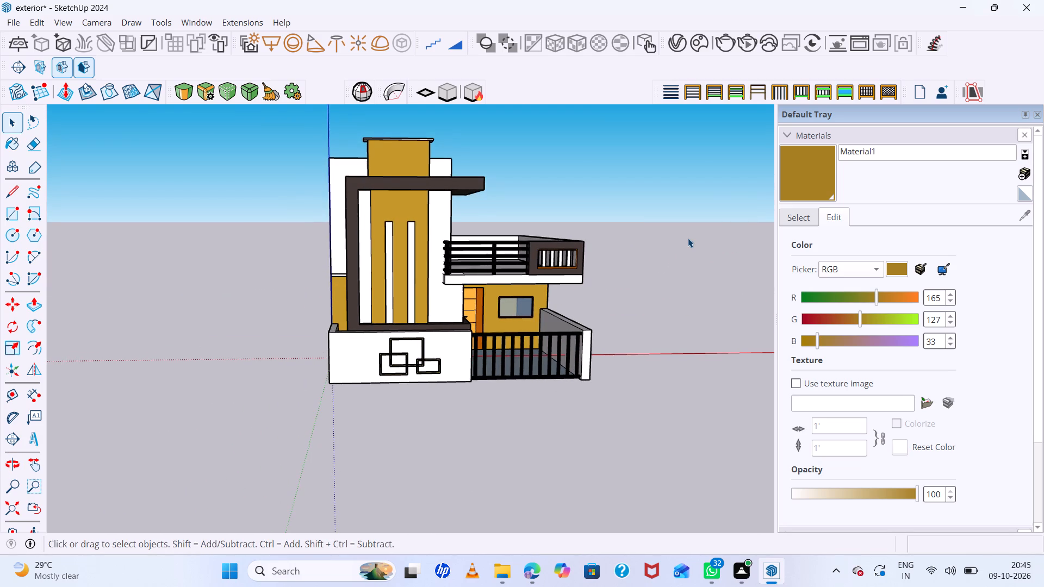
{"action": "scroll", "coordinate": [688, 238], "scroll_direction": "up", "scroll_amount": 6}
{"action": "scroll", "coordinate": [687, 229], "scroll_direction": "down", "scroll_amount": 6}
{"action": "middle_click_drag", "start_coordinate": [686, 240], "coordinate": [521, 209]}
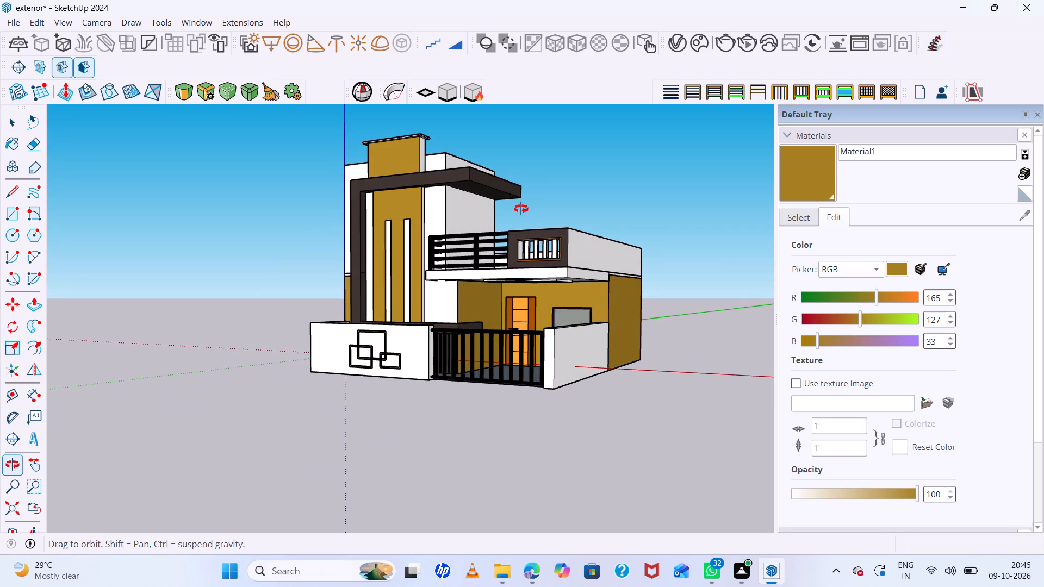
{"action": "middle_click_drag", "start_coordinate": [521, 209], "coordinate": [479, 196]}
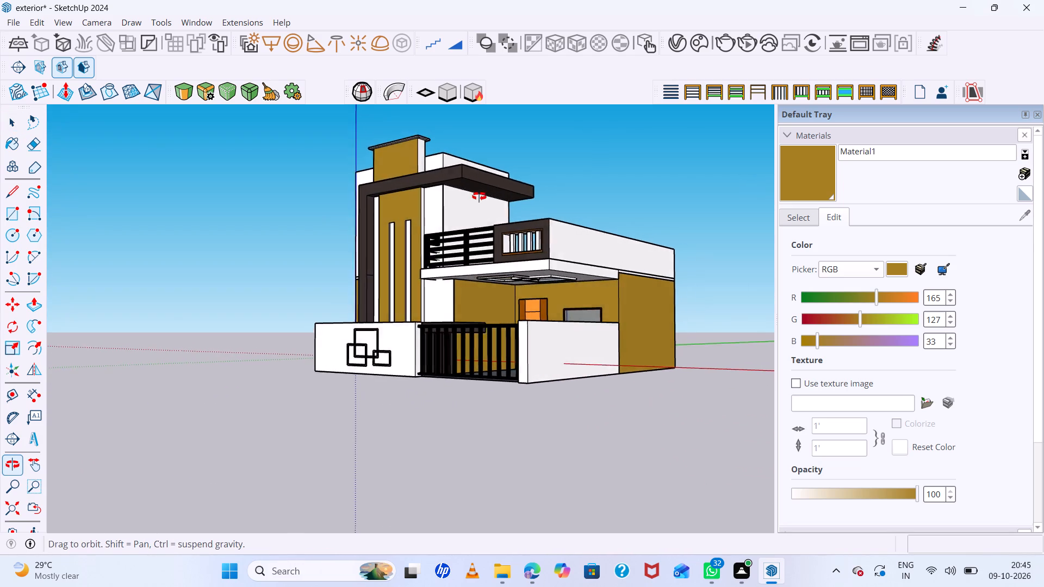
{"action": "middle_click_drag", "start_coordinate": [479, 196], "coordinate": [570, 207]}
{"action": "scroll", "coordinate": [468, 187], "scroll_direction": "up", "scroll_amount": 6}
{"action": "scroll", "coordinate": [391, 164], "scroll_direction": "down", "scroll_amount": 6}
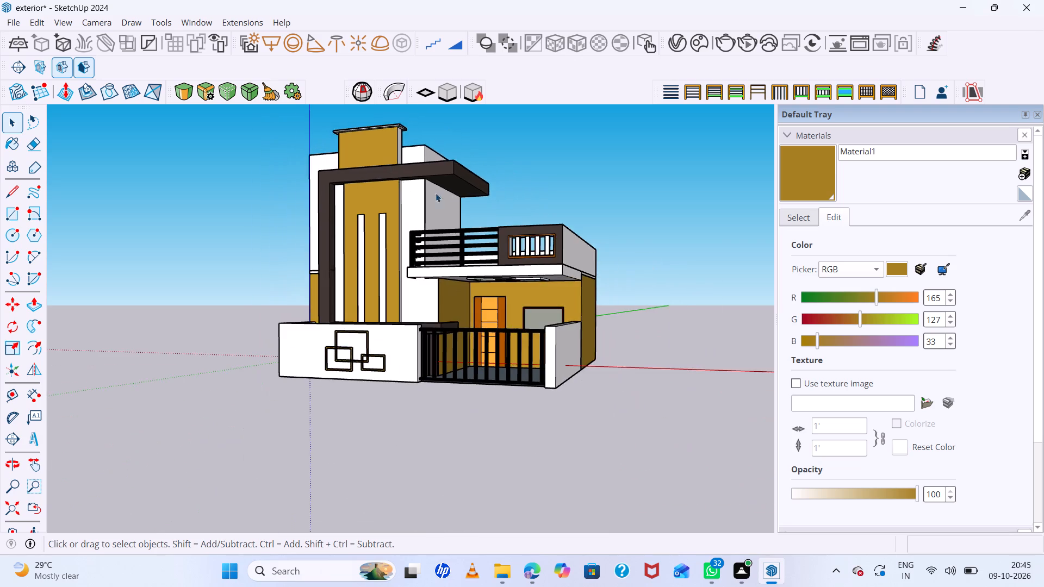
{"action": "middle_click_drag", "start_coordinate": [518, 209], "coordinate": [662, 237]}
{"action": "scroll", "coordinate": [364, 240], "scroll_direction": "up", "scroll_amount": 13}
{"action": "scroll", "coordinate": [331, 220], "scroll_direction": "down", "scroll_amount": 6}
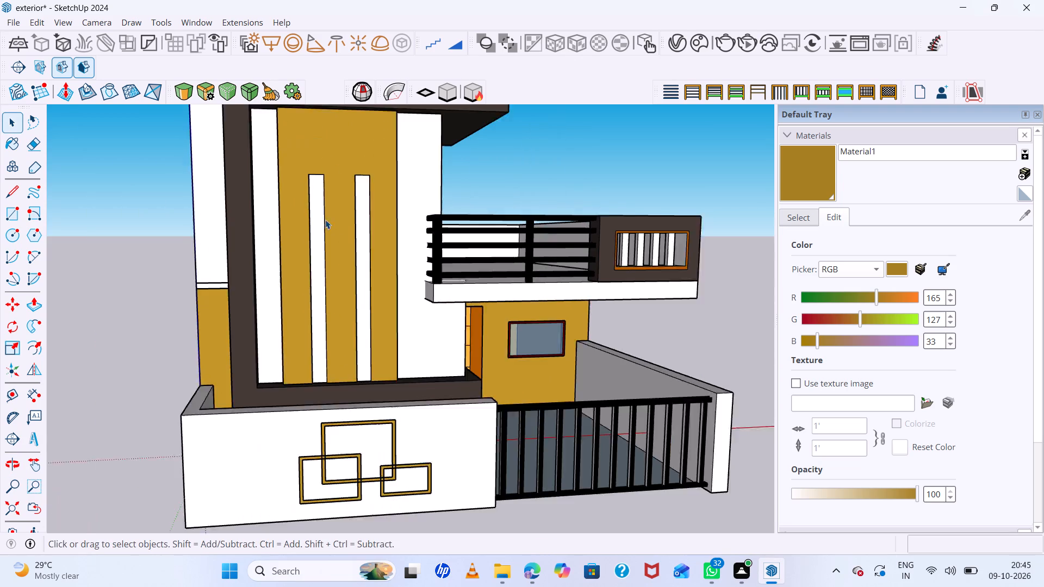
{"action": "scroll", "coordinate": [325, 220], "scroll_direction": "down", "scroll_amount": 3}
{"action": "middle_click_drag", "start_coordinate": [511, 258], "coordinate": [401, 211]}
{"action": "scroll", "coordinate": [401, 204], "scroll_direction": "up", "scroll_amount": 1}
{"action": "scroll", "coordinate": [399, 199], "scroll_direction": "down", "scroll_amount": 5}
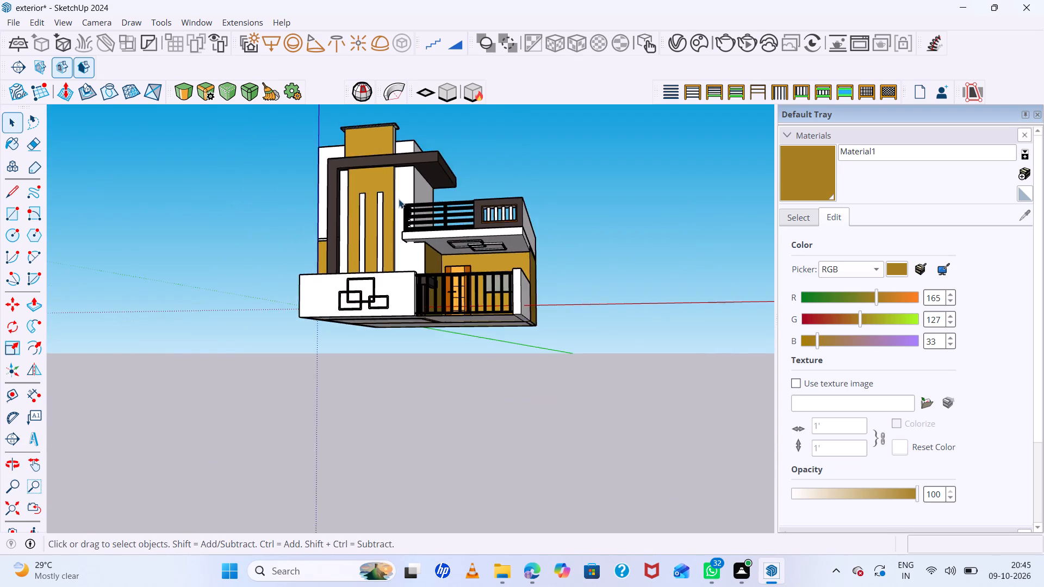
{"action": "scroll", "coordinate": [399, 199], "scroll_direction": "down", "scroll_amount": 9}
{"action": "middle_click_drag", "start_coordinate": [418, 232], "coordinate": [464, 327]}
{"action": "scroll", "coordinate": [481, 210], "scroll_direction": "up", "scroll_amount": 8}
{"action": "middle_click_drag", "start_coordinate": [484, 203], "coordinate": [491, 184]}
{"action": "middle_click_drag", "start_coordinate": [491, 179], "coordinate": [492, 174]}
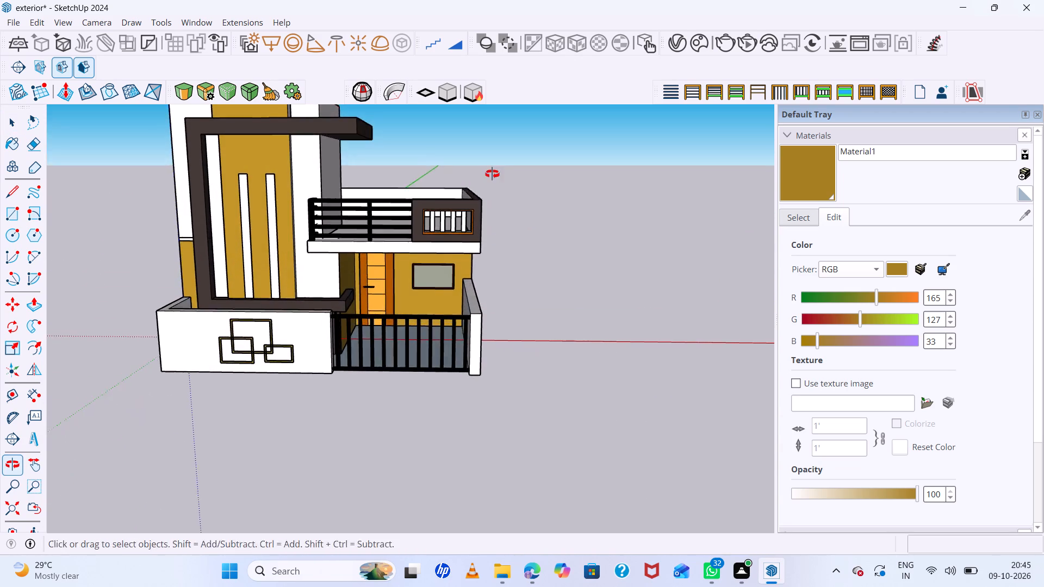
{"action": "middle_click_drag", "start_coordinate": [492, 174], "coordinate": [499, 155]}
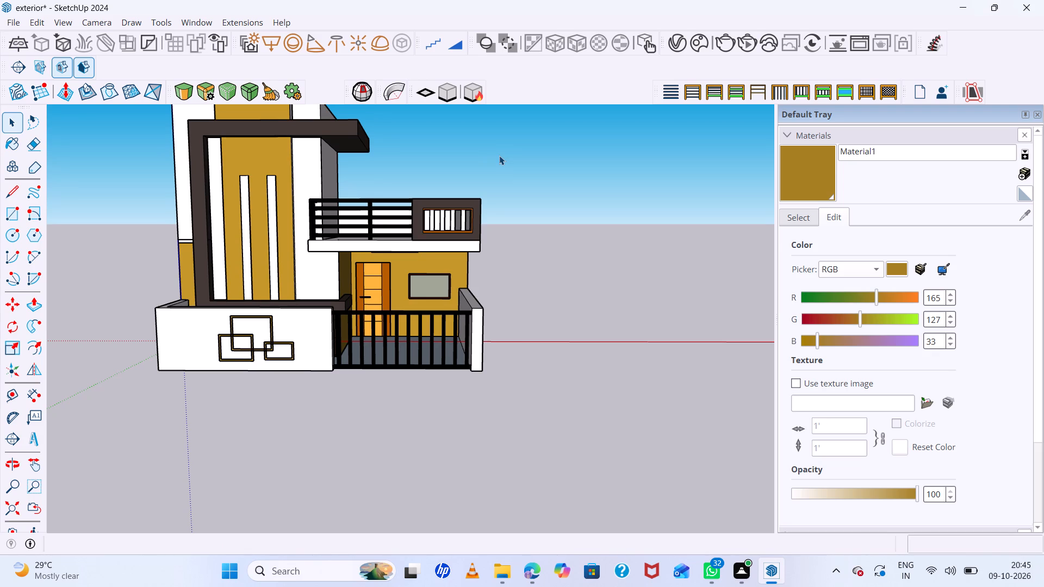
{"action": "scroll", "coordinate": [499, 155], "scroll_direction": "up", "scroll_amount": 2}
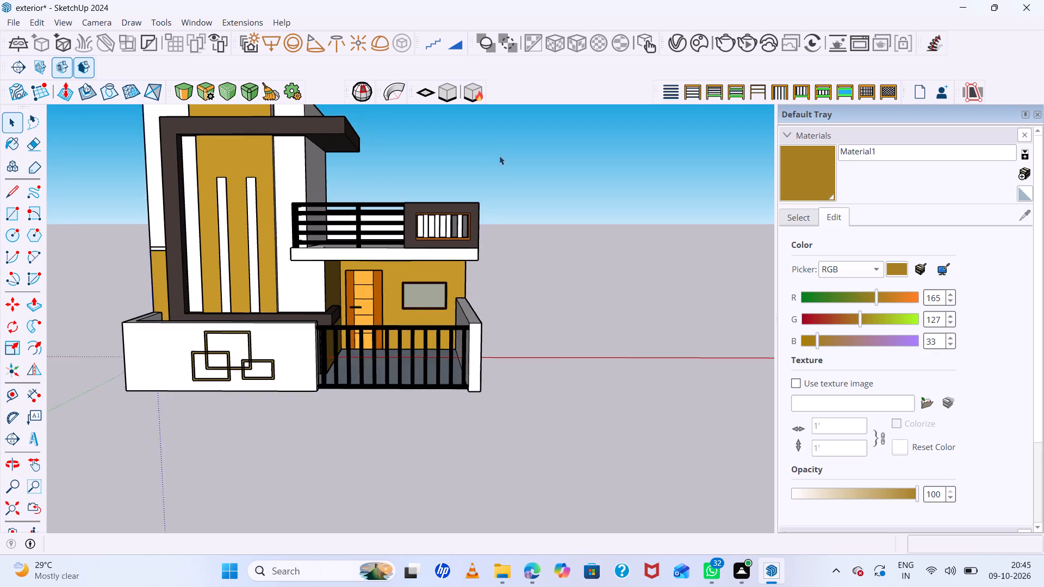
{"action": "scroll", "coordinate": [499, 155], "scroll_direction": "up", "scroll_amount": 3}
{"action": "scroll", "coordinate": [499, 155], "scroll_direction": "down", "scroll_amount": 6}
Inspect the porch, side boundary wall and overhanging balcony slab from the side, above and front.
{"action": "middle_click_drag", "start_coordinate": [504, 247], "coordinate": [197, 243]}
{"action": "scroll", "coordinate": [455, 290], "scroll_direction": "up", "scroll_amount": 4}
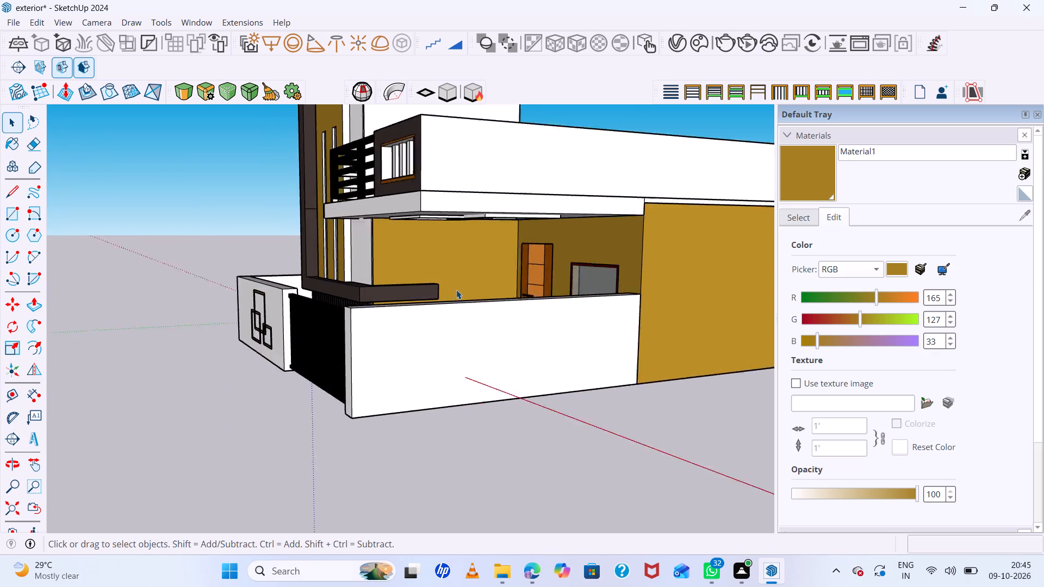
{"action": "scroll", "coordinate": [456, 290], "scroll_direction": "up", "scroll_amount": 2}
{"action": "middle_click_drag", "start_coordinate": [407, 292], "coordinate": [264, 416]}
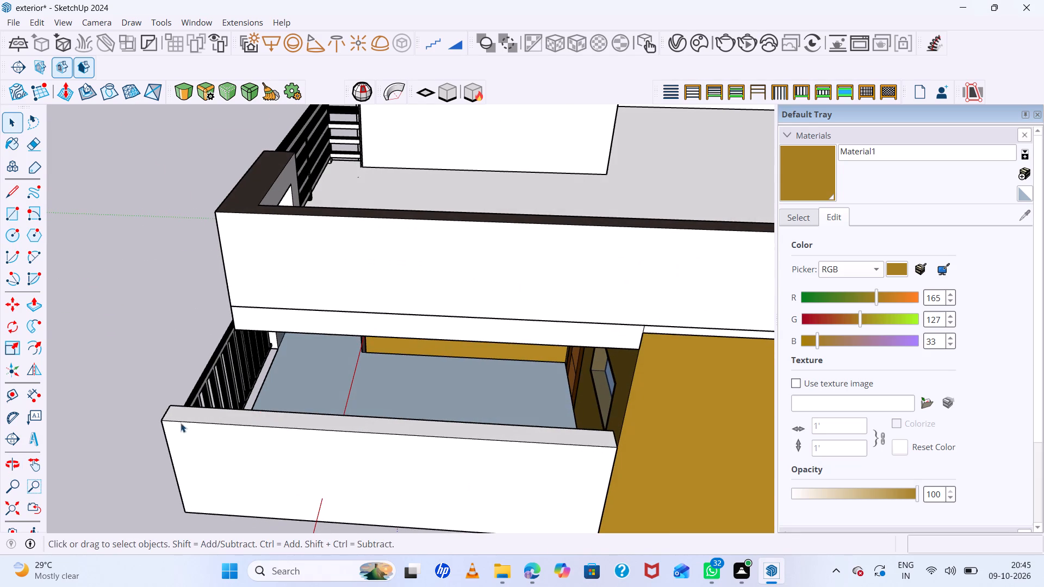
{"action": "scroll", "coordinate": [182, 416], "scroll_direction": "down", "scroll_amount": 5}
{"action": "middle_click_drag", "start_coordinate": [343, 392], "coordinate": [680, 249]}
{"action": "scroll", "coordinate": [680, 249], "scroll_direction": "up", "scroll_amount": 4}
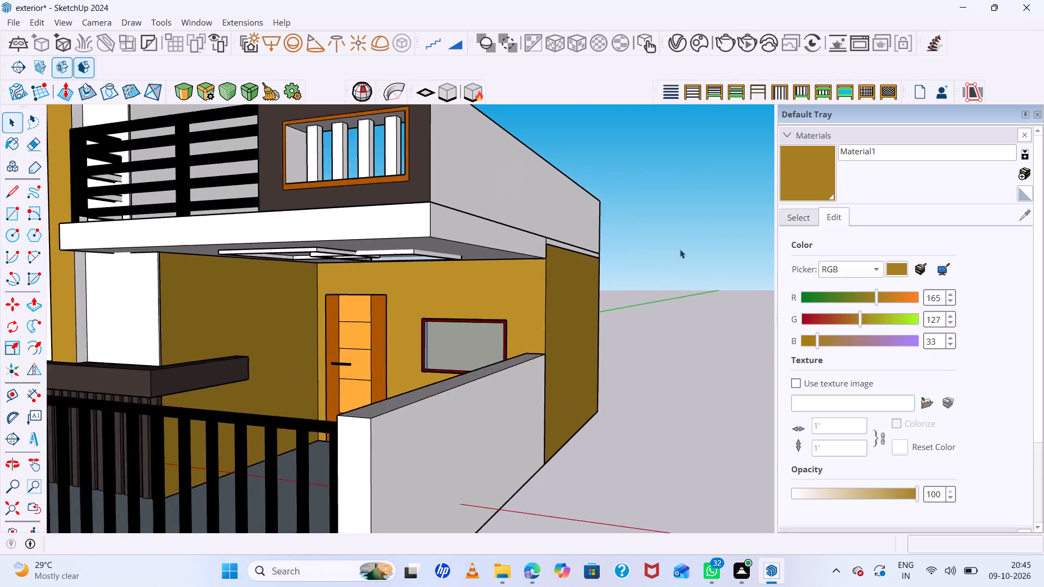
{"action": "scroll", "coordinate": [680, 249], "scroll_direction": "up", "scroll_amount": 3}
{"action": "scroll", "coordinate": [680, 249], "scroll_direction": "down", "scroll_amount": 7}
{"action": "scroll", "coordinate": [576, 264], "scroll_direction": "up", "scroll_amount": 5}
{"action": "middle_click_drag", "start_coordinate": [564, 253], "coordinate": [580, 212]}
{"action": "scroll", "coordinate": [540, 212], "scroll_direction": "up", "scroll_amount": 6}
{"action": "scroll", "coordinate": [520, 209], "scroll_direction": "down", "scroll_amount": 7}
{"action": "middle_click_drag", "start_coordinate": [588, 314], "coordinate": [228, 446]}
{"action": "middle_click", "coordinate": [228, 446]}
{"action": "left_click", "coordinate": [692, 447]}
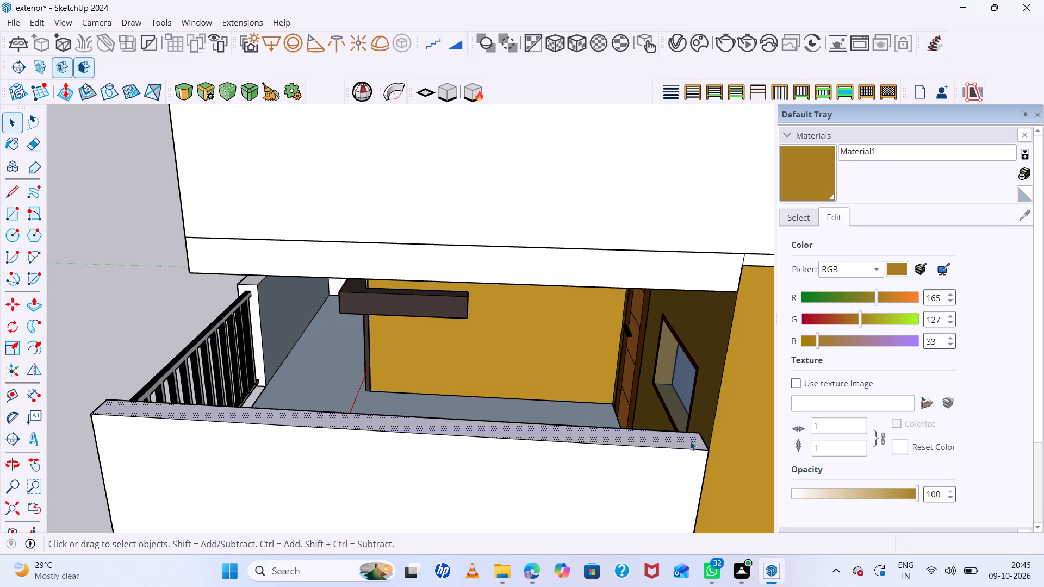
{"action": "scroll", "coordinate": [682, 429], "scroll_direction": "down", "scroll_amount": 5}
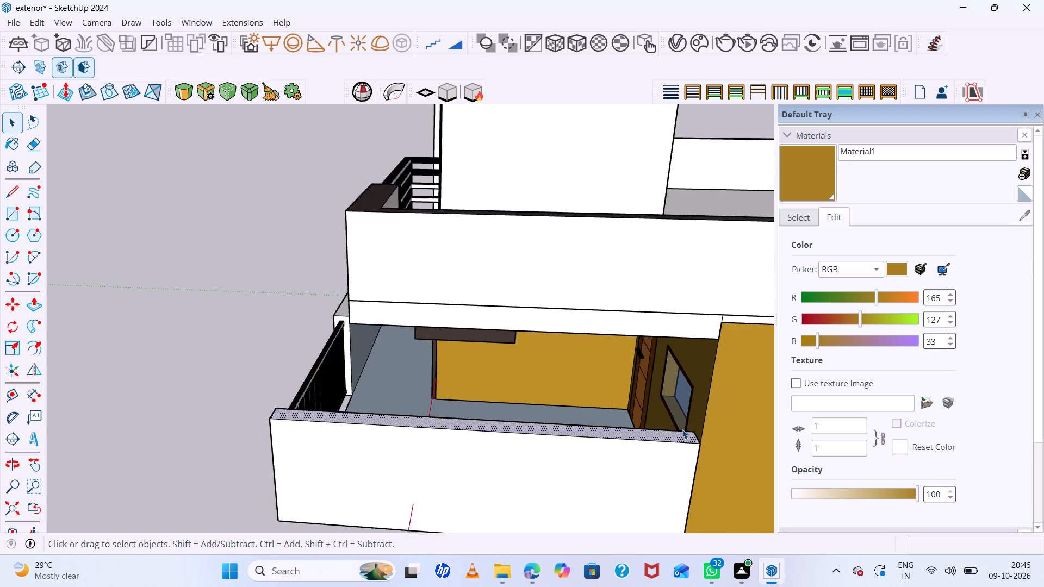
{"action": "scroll", "coordinate": [682, 429], "scroll_direction": "down", "scroll_amount": 2}
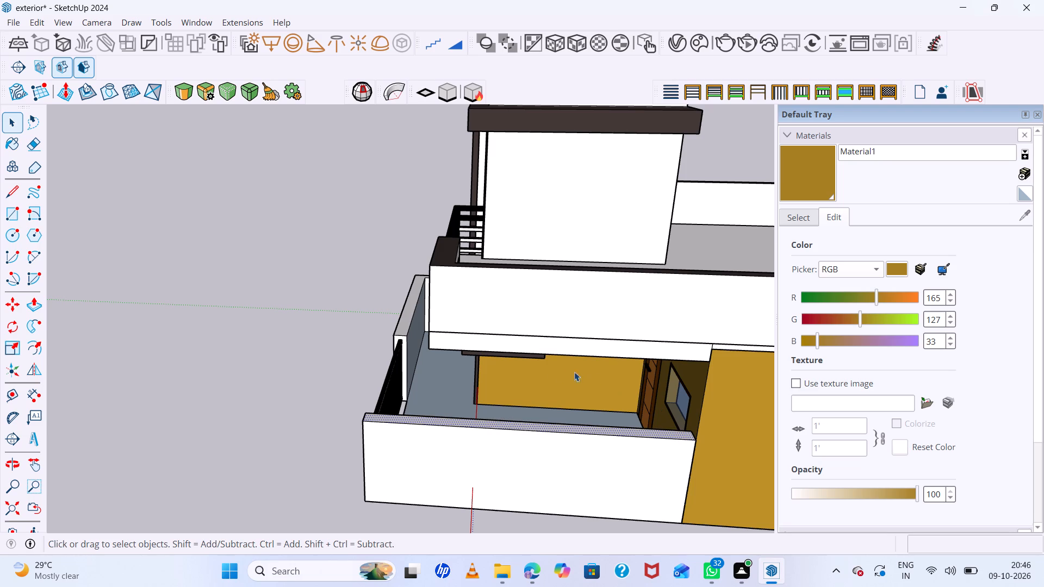
{"action": "scroll", "coordinate": [439, 374], "scroll_direction": "down", "scroll_amount": 3}
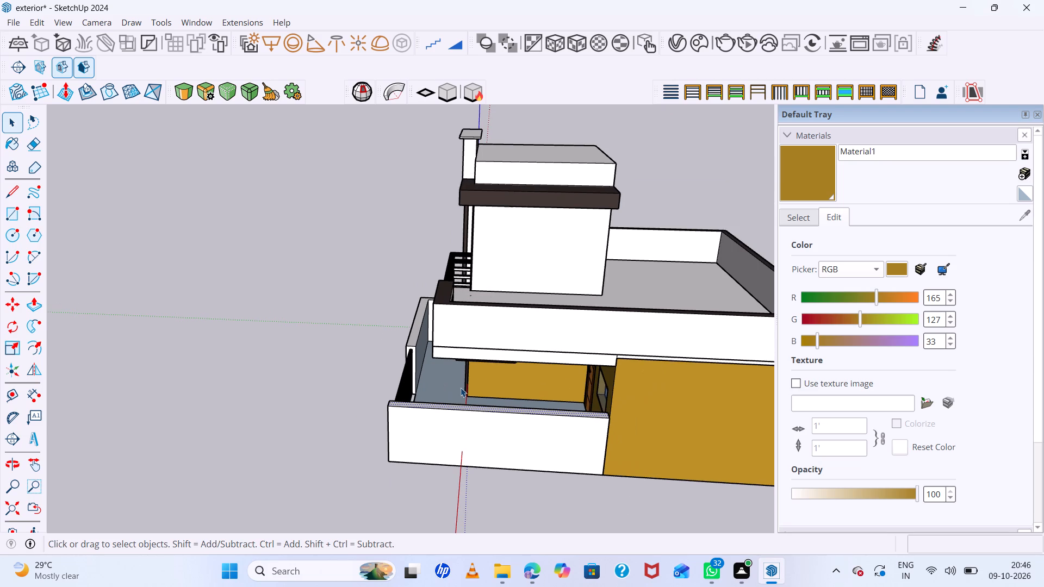
{"action": "scroll", "coordinate": [461, 394], "scroll_direction": "up", "scroll_amount": 6}
{"action": "scroll", "coordinate": [461, 394], "scroll_direction": "down", "scroll_amount": 8}
{"action": "middle_click_drag", "start_coordinate": [490, 395], "coordinate": [681, 445]}
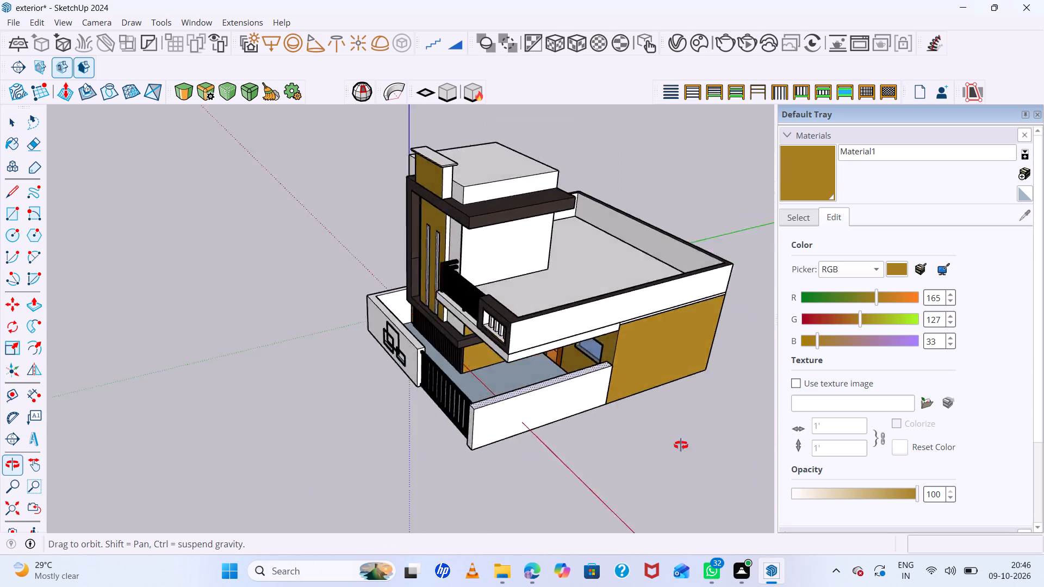
{"action": "middle_click_drag", "start_coordinate": [681, 445], "coordinate": [901, 451]}
{"action": "middle_click_drag", "start_coordinate": [880, 351], "coordinate": [878, 117]}
{"action": "middle_click_drag", "start_coordinate": [548, 372], "coordinate": [587, 237]}
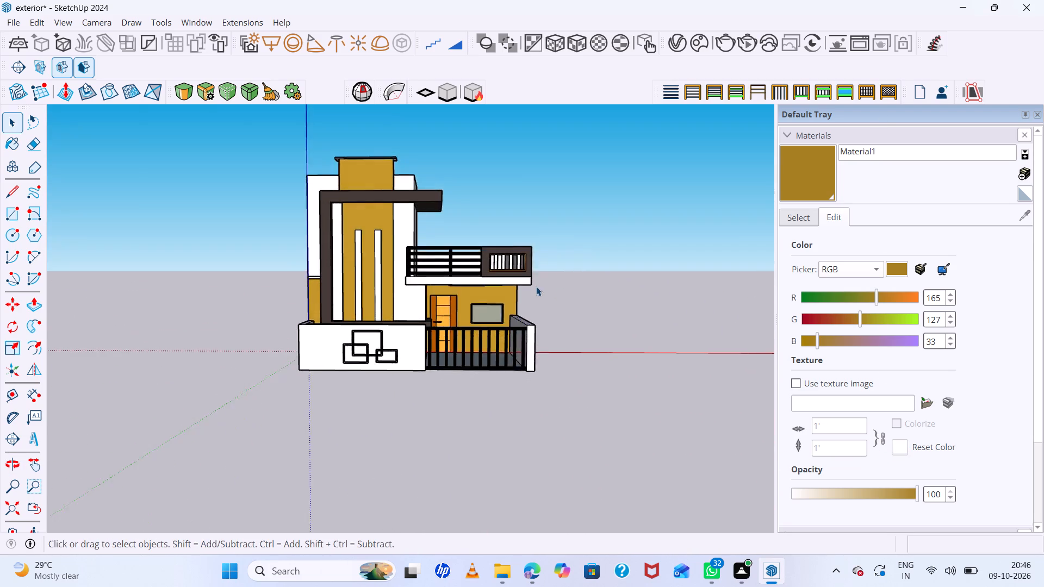
Open the balcony slab's group and draw a small rectangle on its underside near the outer front corner.
{"action": "scroll", "coordinate": [532, 291], "scroll_direction": "up", "scroll_amount": 12}
{"action": "middle_click_drag", "start_coordinate": [525, 285], "coordinate": [528, 240]}
{"action": "scroll", "coordinate": [508, 267], "scroll_direction": "up", "scroll_amount": 6}
{"action": "left_click", "coordinate": [500, 264]}
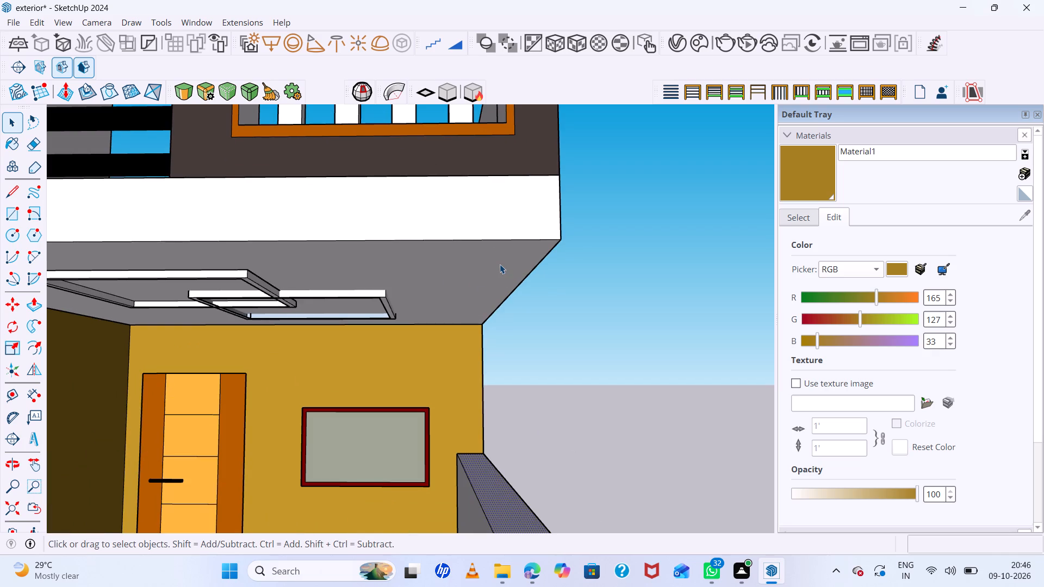
{"action": "double_click", "coordinate": [499, 264]}
{"action": "scroll", "coordinate": [499, 264], "scroll_direction": "up", "scroll_amount": 3}
{"action": "left_click", "coordinate": [499, 264]}
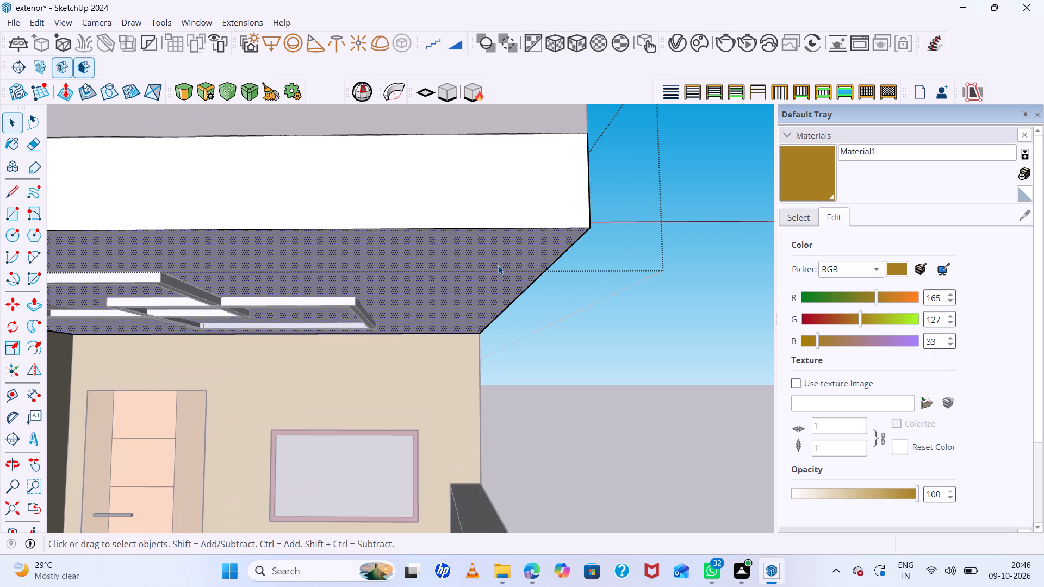
{"action": "key", "text": "r"}
{"action": "scroll", "coordinate": [505, 258], "scroll_direction": "up", "scroll_amount": 6}
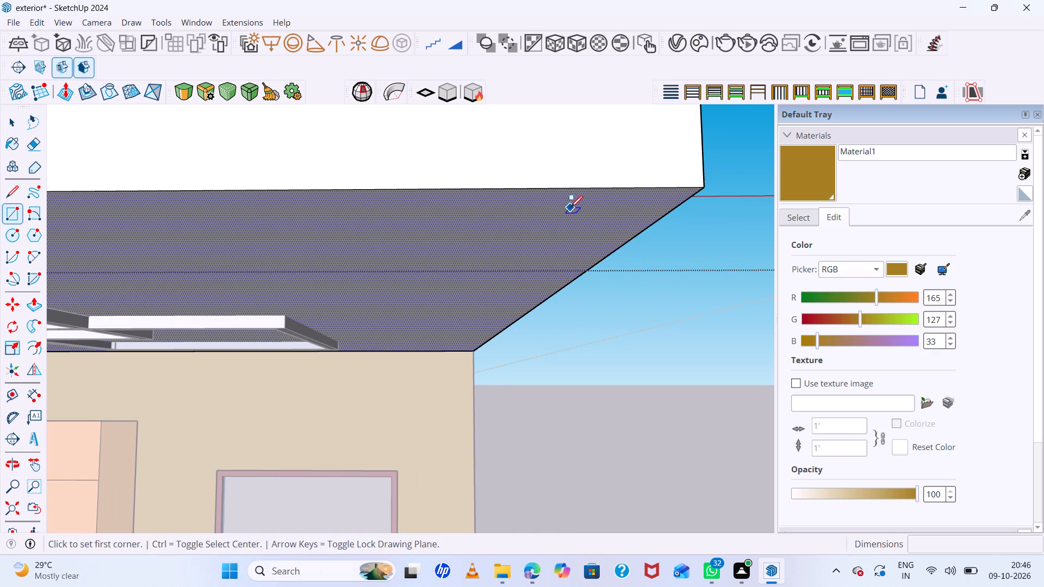
{"action": "double_click", "coordinate": [568, 209]}
{"action": "double_click", "coordinate": [603, 237]}
{"action": "key", "text": "space"}
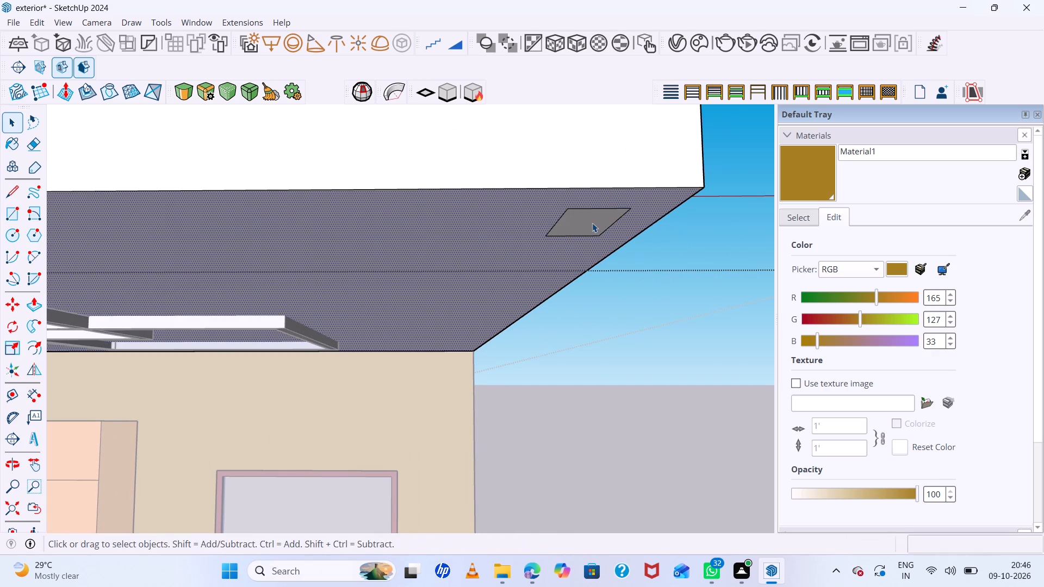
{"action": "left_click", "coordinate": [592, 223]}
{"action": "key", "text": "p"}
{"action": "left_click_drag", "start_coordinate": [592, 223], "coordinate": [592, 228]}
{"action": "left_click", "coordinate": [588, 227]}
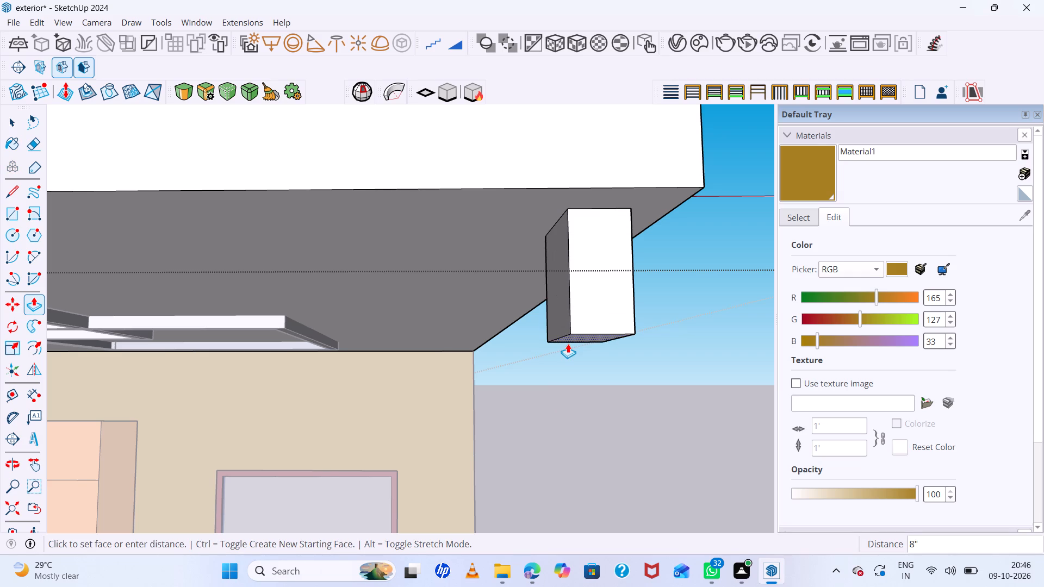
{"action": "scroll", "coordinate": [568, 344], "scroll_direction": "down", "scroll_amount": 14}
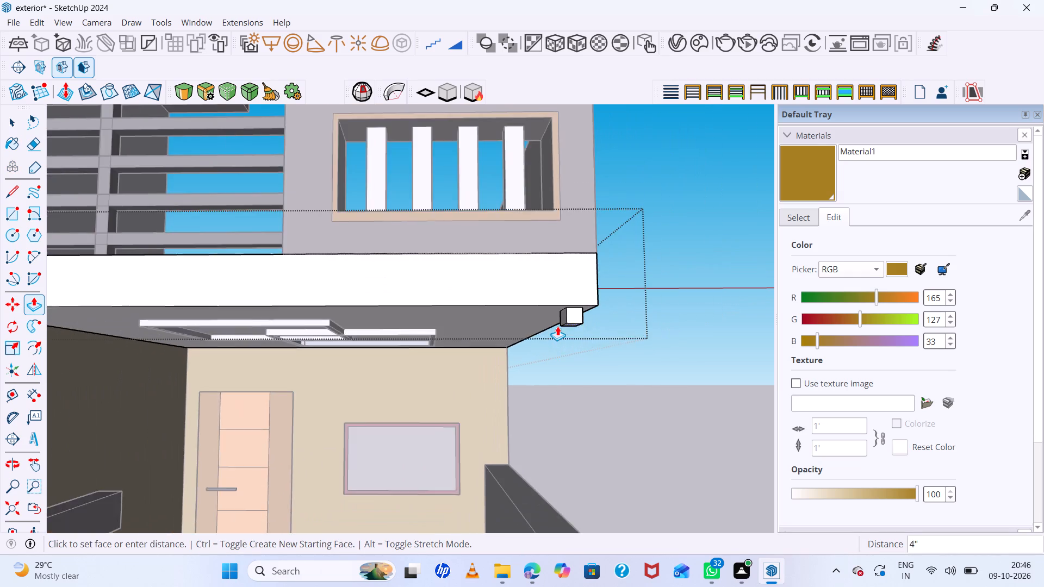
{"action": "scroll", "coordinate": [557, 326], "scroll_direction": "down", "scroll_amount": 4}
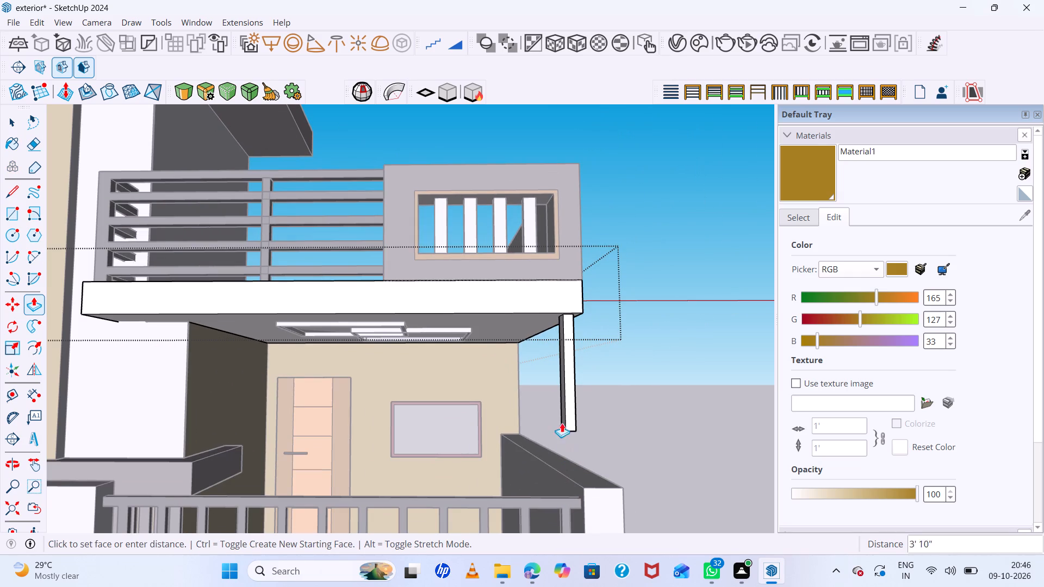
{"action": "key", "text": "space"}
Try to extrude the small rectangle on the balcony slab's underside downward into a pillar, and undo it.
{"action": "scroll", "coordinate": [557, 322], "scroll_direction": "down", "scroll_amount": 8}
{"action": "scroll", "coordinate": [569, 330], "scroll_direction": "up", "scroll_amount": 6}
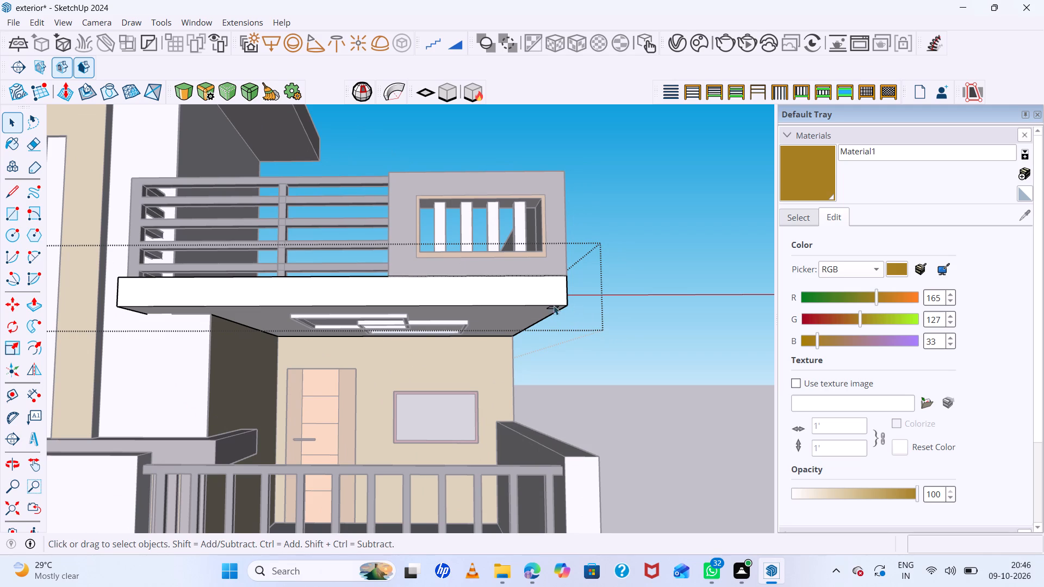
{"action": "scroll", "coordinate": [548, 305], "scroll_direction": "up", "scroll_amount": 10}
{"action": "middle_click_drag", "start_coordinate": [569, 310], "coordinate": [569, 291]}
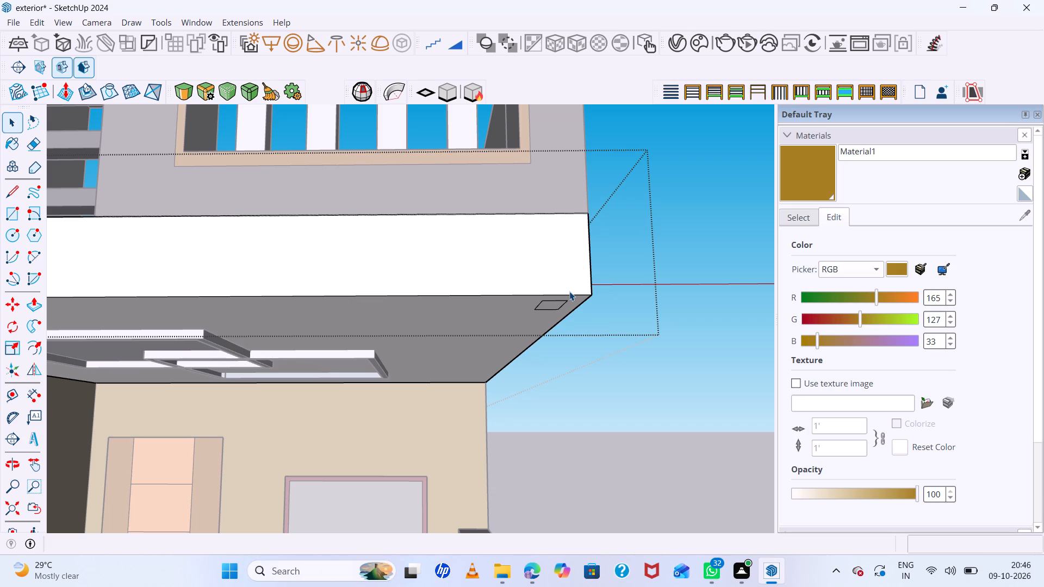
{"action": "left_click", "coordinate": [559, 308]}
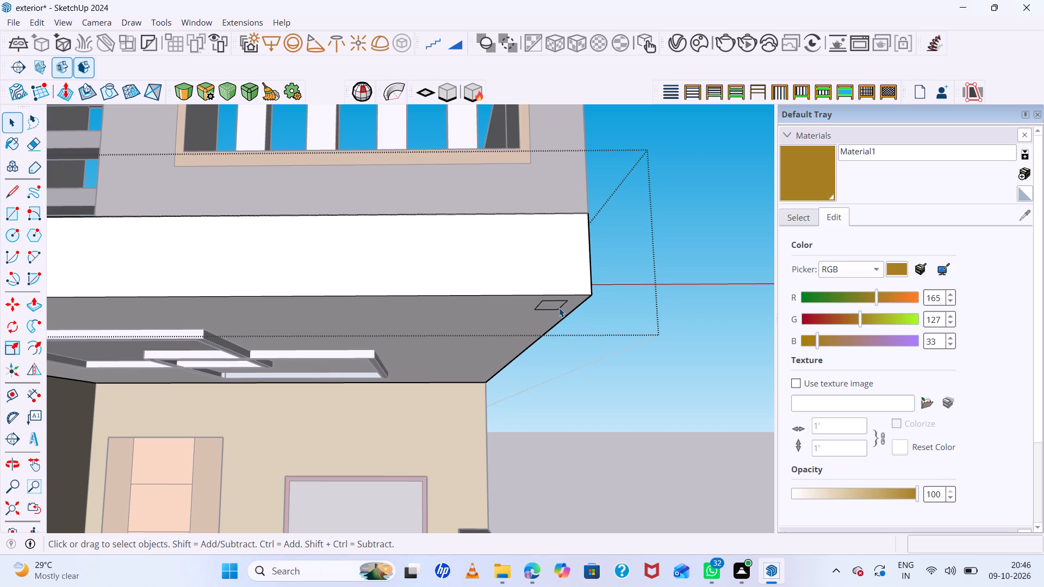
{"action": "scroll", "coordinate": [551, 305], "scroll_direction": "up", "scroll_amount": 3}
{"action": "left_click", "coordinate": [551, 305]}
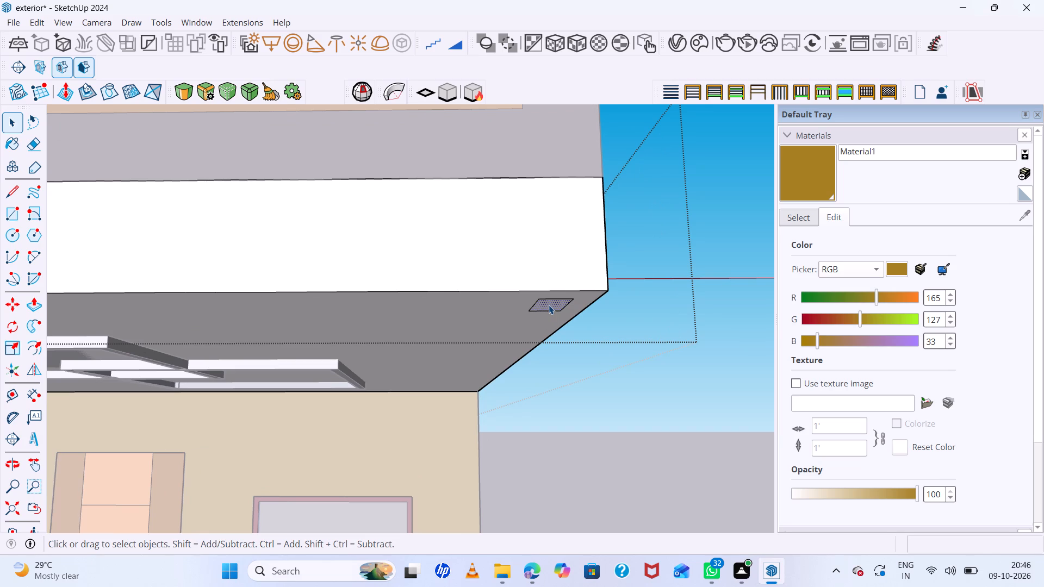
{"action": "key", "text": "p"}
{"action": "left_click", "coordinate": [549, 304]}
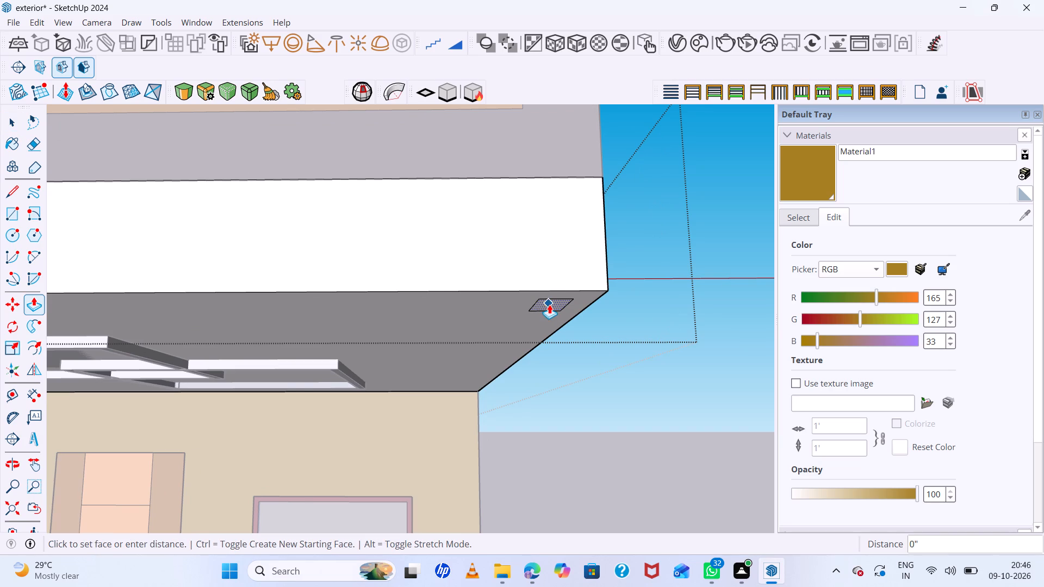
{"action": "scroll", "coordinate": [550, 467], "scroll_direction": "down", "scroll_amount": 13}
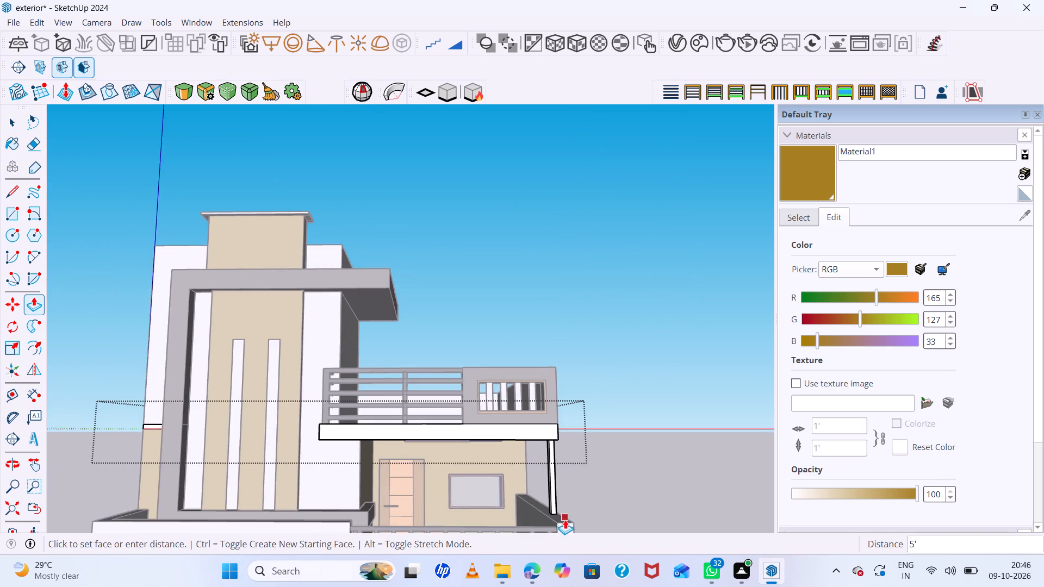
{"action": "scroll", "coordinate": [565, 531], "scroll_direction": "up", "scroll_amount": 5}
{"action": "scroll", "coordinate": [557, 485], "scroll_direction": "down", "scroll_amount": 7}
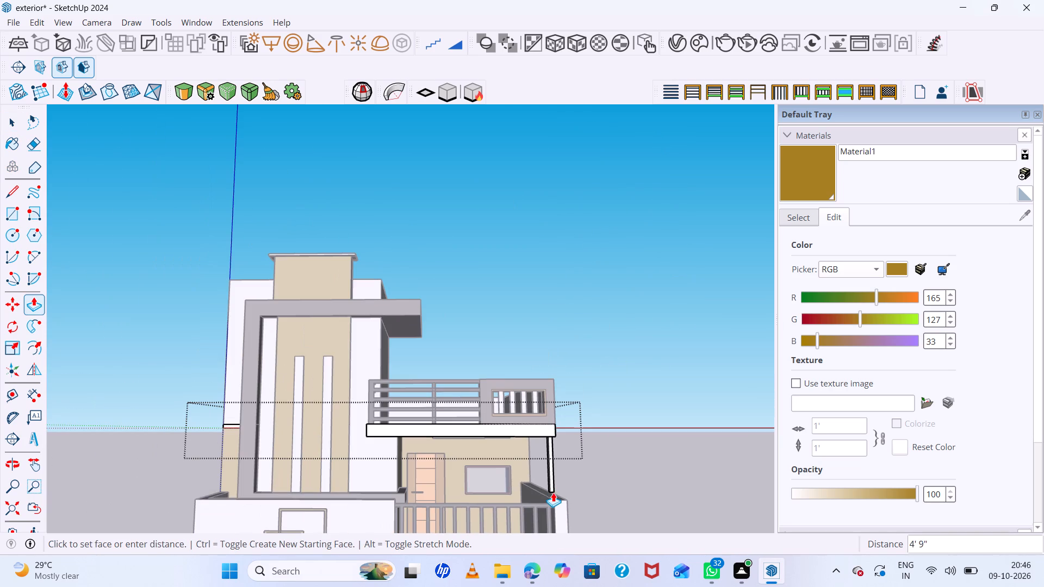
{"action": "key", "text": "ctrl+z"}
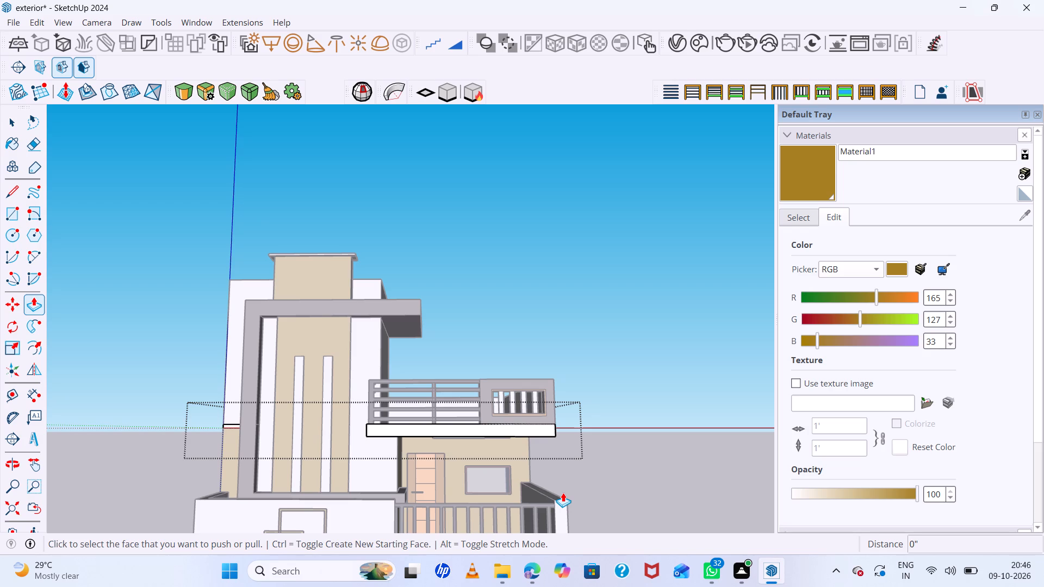
Undo the small rectangle and draw a new one, about 8" by 1', on the slab's underside, near its outer front corner.
{"action": "scroll", "coordinate": [547, 408], "scroll_direction": "down", "scroll_amount": 7}
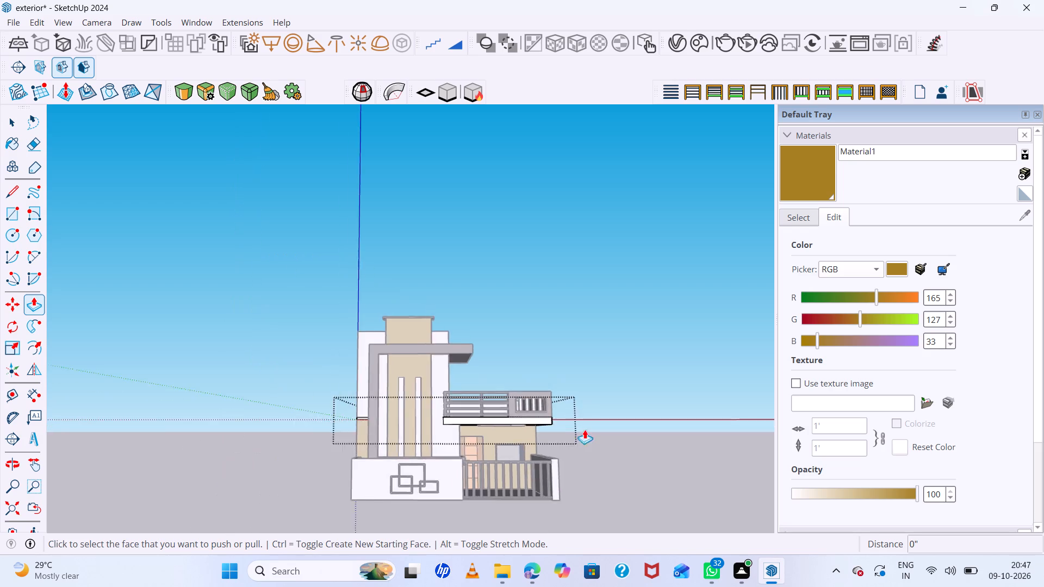
{"action": "scroll", "coordinate": [588, 442], "scroll_direction": "up", "scroll_amount": 7}
{"action": "middle_click_drag", "start_coordinate": [549, 433], "coordinate": [551, 263]}
{"action": "scroll", "coordinate": [511, 391], "scroll_direction": "up", "scroll_amount": 9}
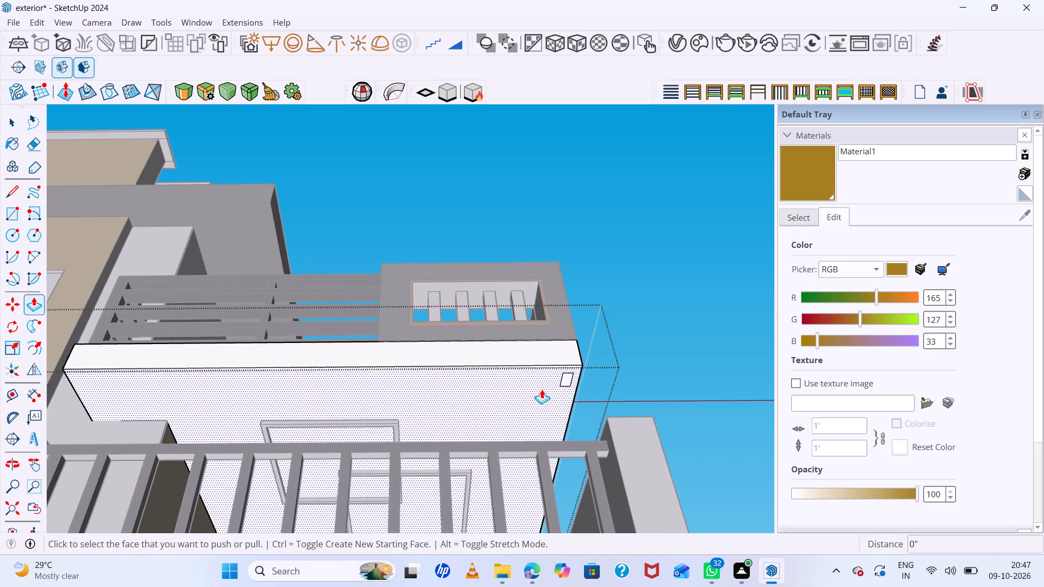
{"action": "key", "text": "space"}
{"action": "key", "text": "ctrl+z"}
{"action": "scroll", "coordinate": [571, 383], "scroll_direction": "up", "scroll_amount": 4}
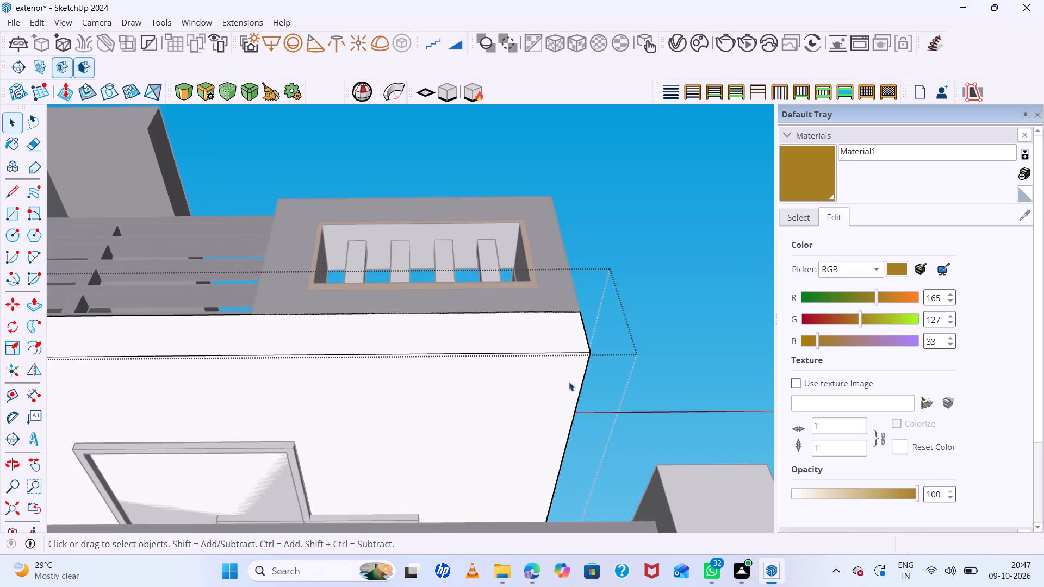
{"action": "scroll", "coordinate": [569, 382], "scroll_direction": "up", "scroll_amount": 3}
{"action": "middle_click_drag", "start_coordinate": [551, 372], "coordinate": [548, 351]}
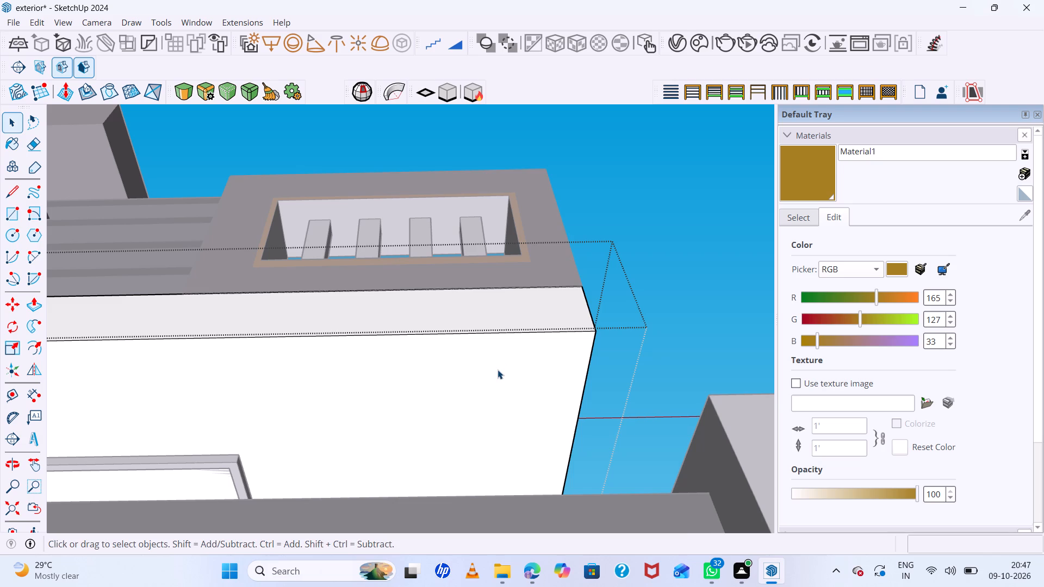
{"action": "key", "text": "r"}
{"action": "left_click", "coordinate": [492, 370]}
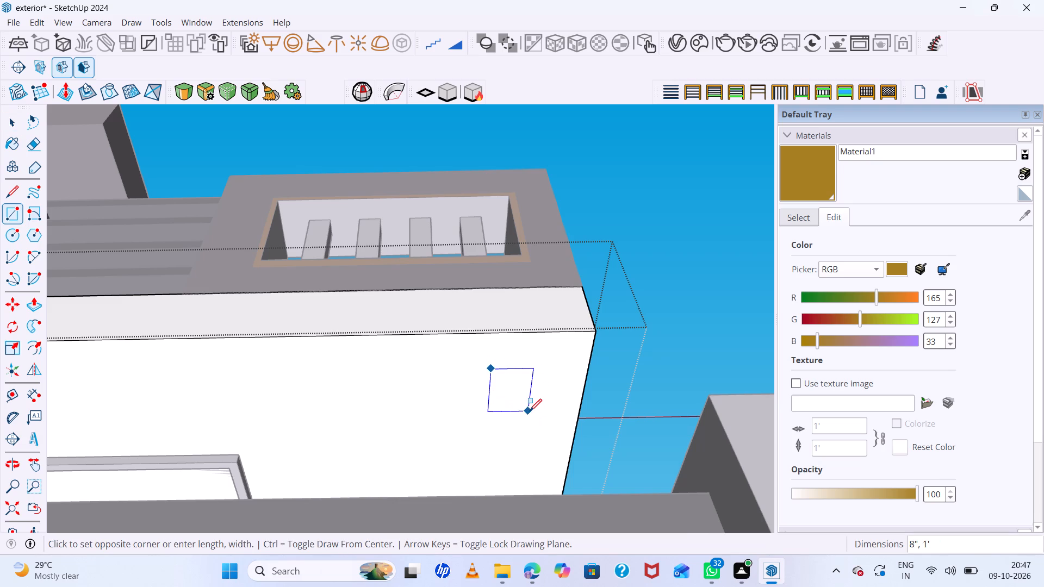
{"action": "left_click", "coordinate": [530, 411]}
Extrude the new rectangle about 10' 9" downward to form the support pillar beneath the balcony slab.
{"action": "key", "text": "space"}
{"action": "left_click", "coordinate": [518, 391]}
{"action": "key", "text": "p"}
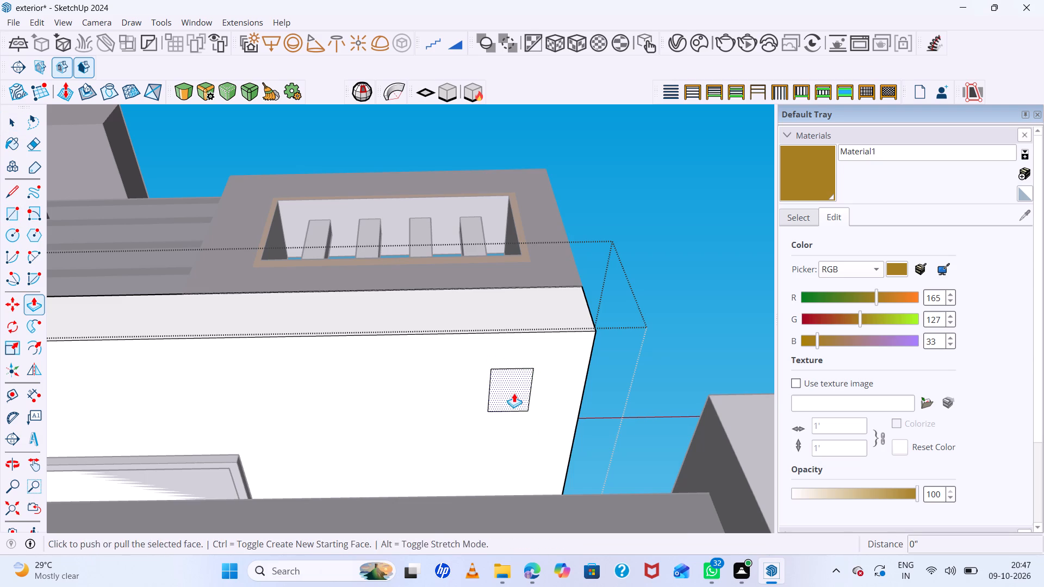
{"action": "left_click", "coordinate": [514, 394]}
{"action": "key", "text": "ctrl+z"}
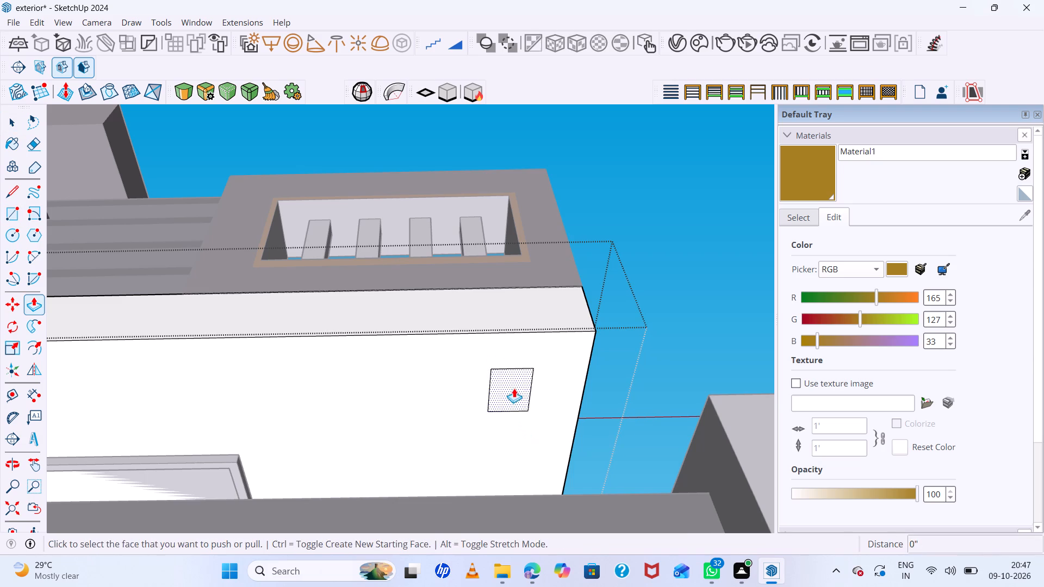
{"action": "left_click", "coordinate": [514, 387]}
{"action": "scroll", "coordinate": [506, 523], "scroll_direction": "down", "scroll_amount": 8}
{"action": "scroll", "coordinate": [501, 470], "scroll_direction": "down", "scroll_amount": 17}
{"action": "scroll", "coordinate": [499, 446], "scroll_direction": "down", "scroll_amount": 4}
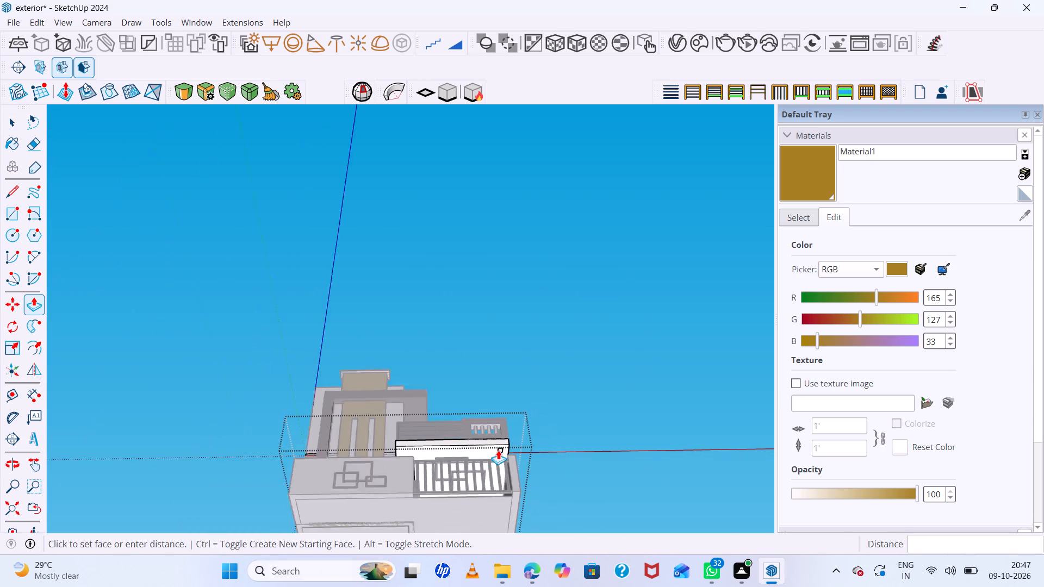
{"action": "scroll", "coordinate": [498, 450], "scroll_direction": "down", "scroll_amount": 3}
{"action": "scroll", "coordinate": [494, 498], "scroll_direction": "up", "scroll_amount": 6}
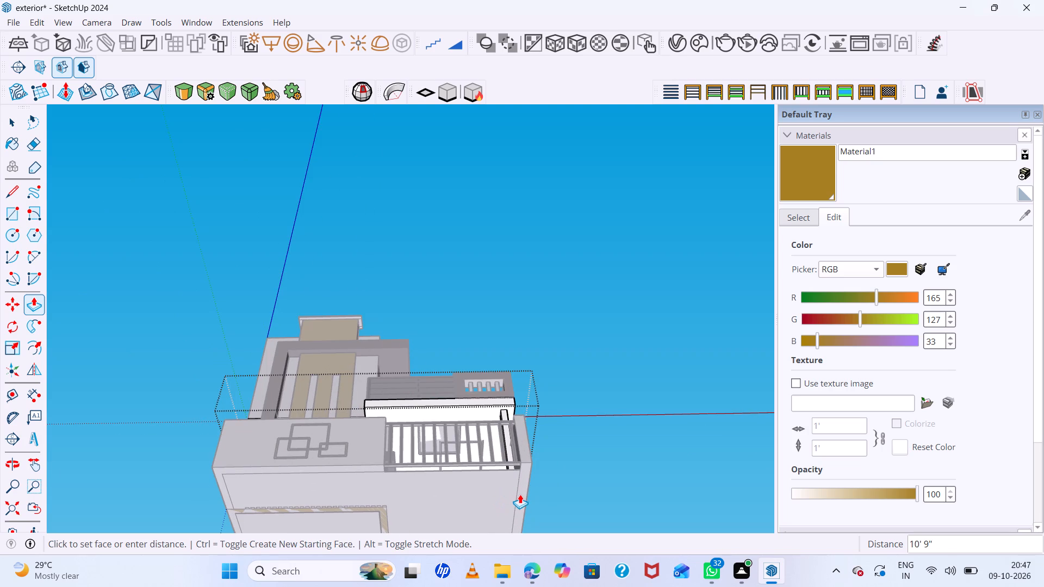
{"action": "left_click", "coordinate": [520, 494]}
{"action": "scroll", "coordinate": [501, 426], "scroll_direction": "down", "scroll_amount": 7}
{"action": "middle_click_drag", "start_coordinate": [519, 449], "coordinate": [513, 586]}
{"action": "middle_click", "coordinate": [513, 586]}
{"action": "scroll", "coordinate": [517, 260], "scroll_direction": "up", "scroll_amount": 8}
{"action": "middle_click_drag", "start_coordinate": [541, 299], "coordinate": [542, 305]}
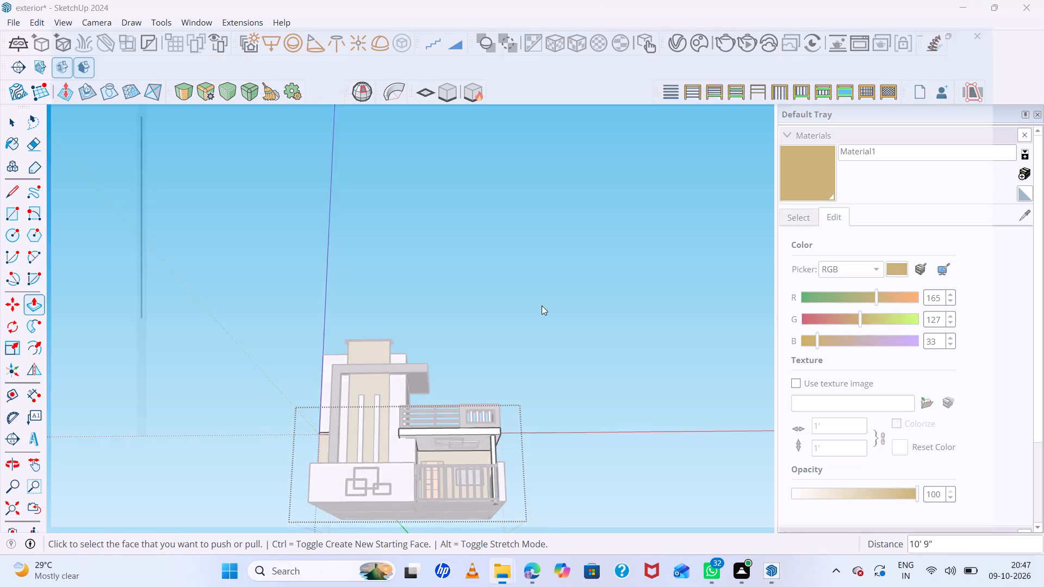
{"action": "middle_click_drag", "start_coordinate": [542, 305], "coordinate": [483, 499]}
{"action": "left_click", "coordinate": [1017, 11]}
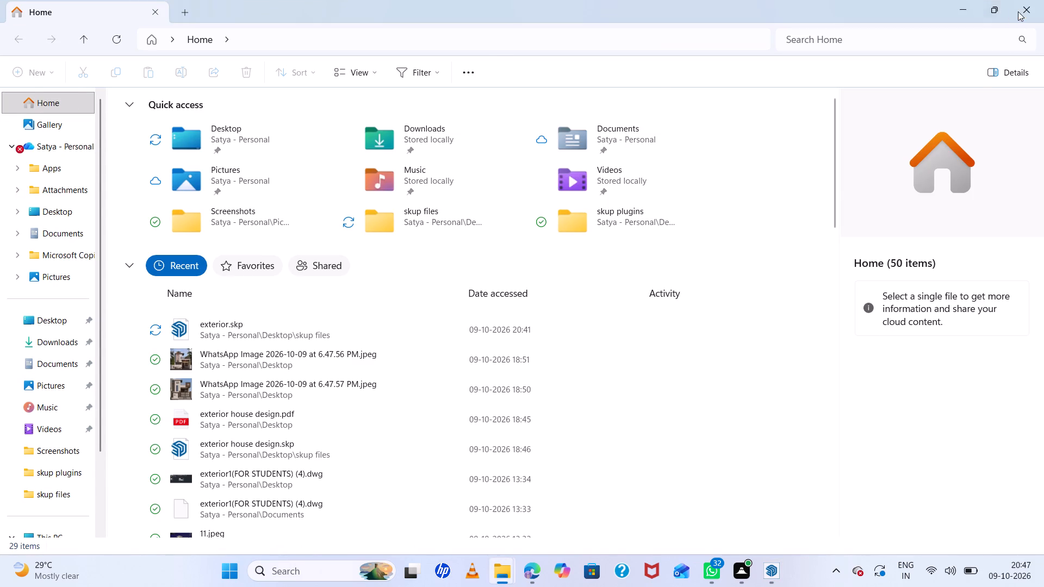
Leave the slab's group and examine the new pillar and porch from the front, above and below.
{"action": "scroll", "coordinate": [509, 381], "scroll_direction": "down", "scroll_amount": 6}
{"action": "scroll", "coordinate": [500, 390], "scroll_direction": "up", "scroll_amount": 1}
{"action": "middle_click_drag", "start_coordinate": [500, 390], "coordinate": [489, 467]}
{"action": "scroll", "coordinate": [500, 423], "scroll_direction": "up", "scroll_amount": 11}
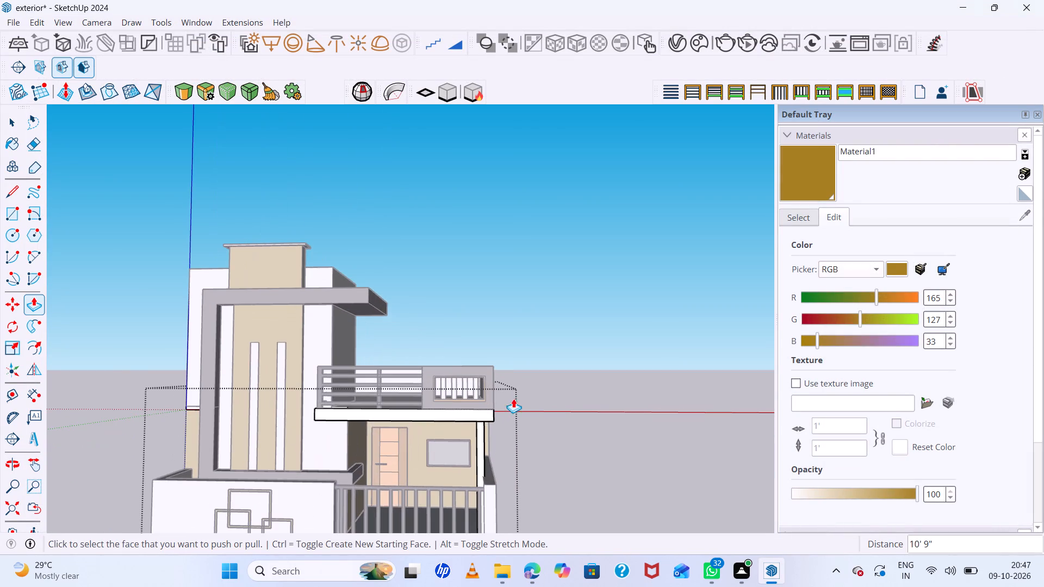
{"action": "key", "text": "space"}
{"action": "left_click", "coordinate": [552, 397]}
{"action": "scroll", "coordinate": [549, 397], "scroll_direction": "up", "scroll_amount": 6}
{"action": "scroll", "coordinate": [572, 316], "scroll_direction": "down", "scroll_amount": 8}
{"action": "middle_click_drag", "start_coordinate": [587, 318], "coordinate": [433, 418]}
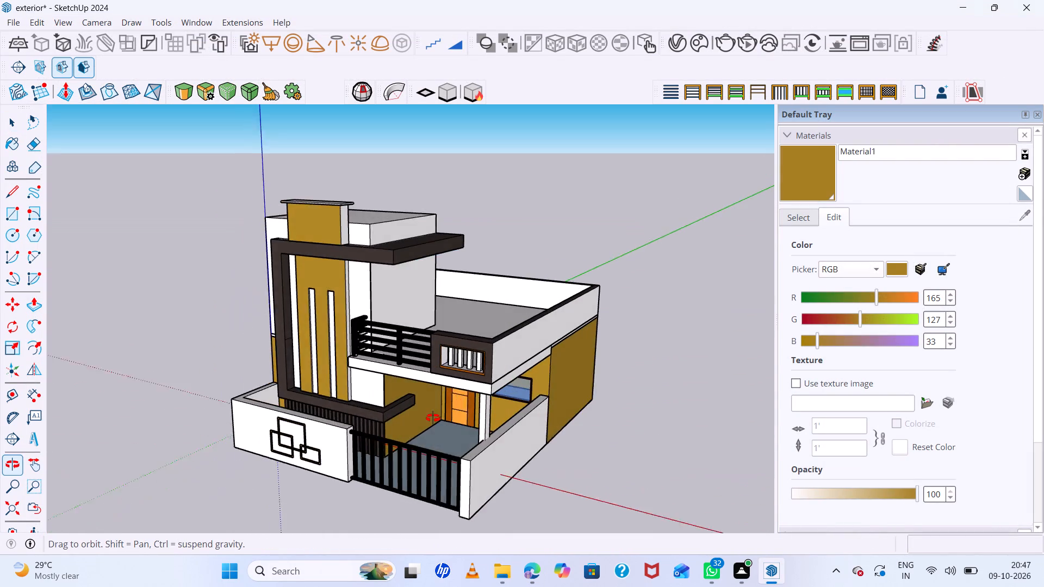
{"action": "middle_click_drag", "start_coordinate": [433, 418], "coordinate": [431, 420]}
{"action": "scroll", "coordinate": [481, 405], "scroll_direction": "up", "scroll_amount": 10}
{"action": "middle_click_drag", "start_coordinate": [508, 433], "coordinate": [755, 466]}
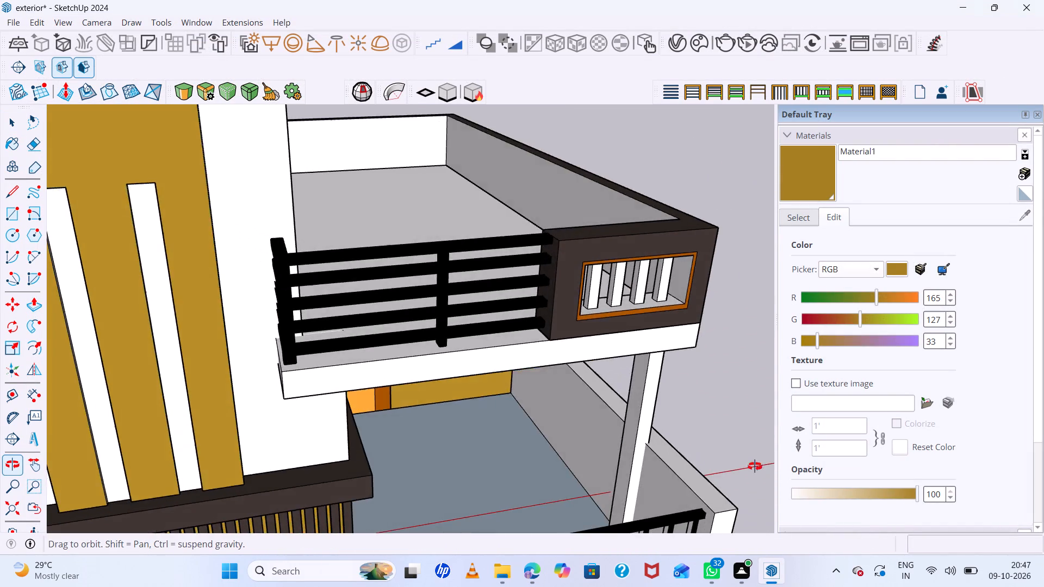
{"action": "middle_click_drag", "start_coordinate": [755, 466], "coordinate": [678, 302]}
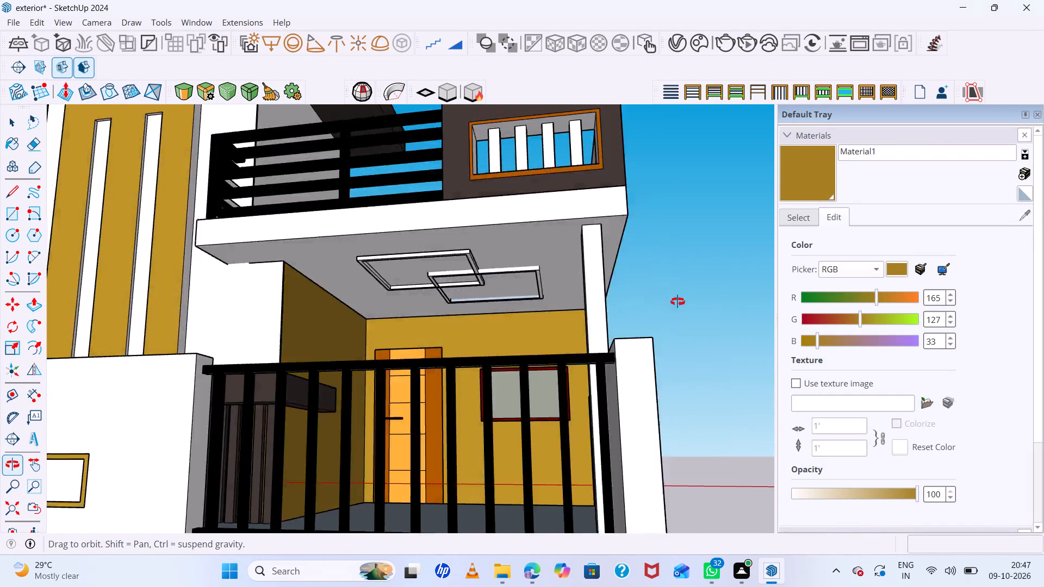
{"action": "middle_click_drag", "start_coordinate": [678, 302], "coordinate": [701, 305]}
Open the slab's group and pull the pillar's side face towards the door outward by about 3".
{"action": "scroll", "coordinate": [642, 288], "scroll_direction": "up", "scroll_amount": 6}
{"action": "left_click", "coordinate": [613, 286]}
{"action": "scroll", "coordinate": [613, 286], "scroll_direction": "up", "scroll_amount": 3}
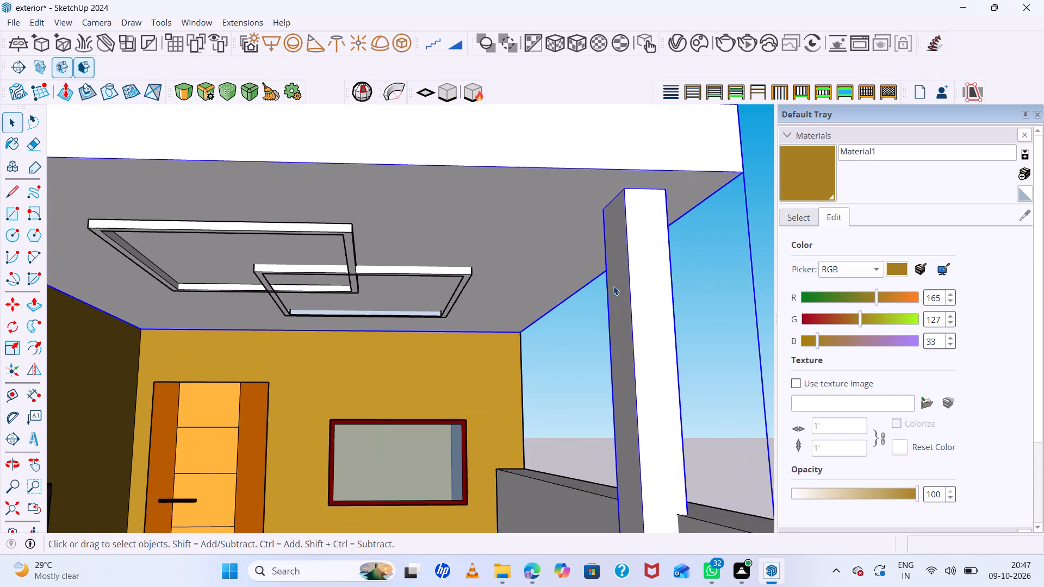
{"action": "scroll", "coordinate": [613, 286], "scroll_direction": "up", "scroll_amount": 1}
{"action": "double_click", "coordinate": [613, 286]}
{"action": "scroll", "coordinate": [616, 290], "scroll_direction": "up", "scroll_amount": 3}
{"action": "left_click", "coordinate": [616, 290]}
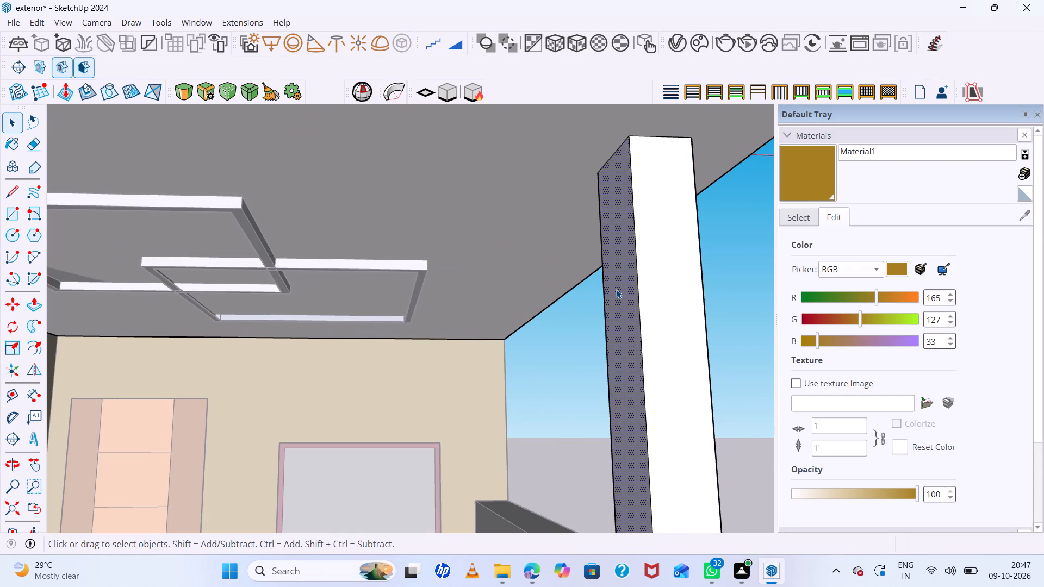
{"action": "key", "text": "p"}
{"action": "left_click", "coordinate": [611, 277]}
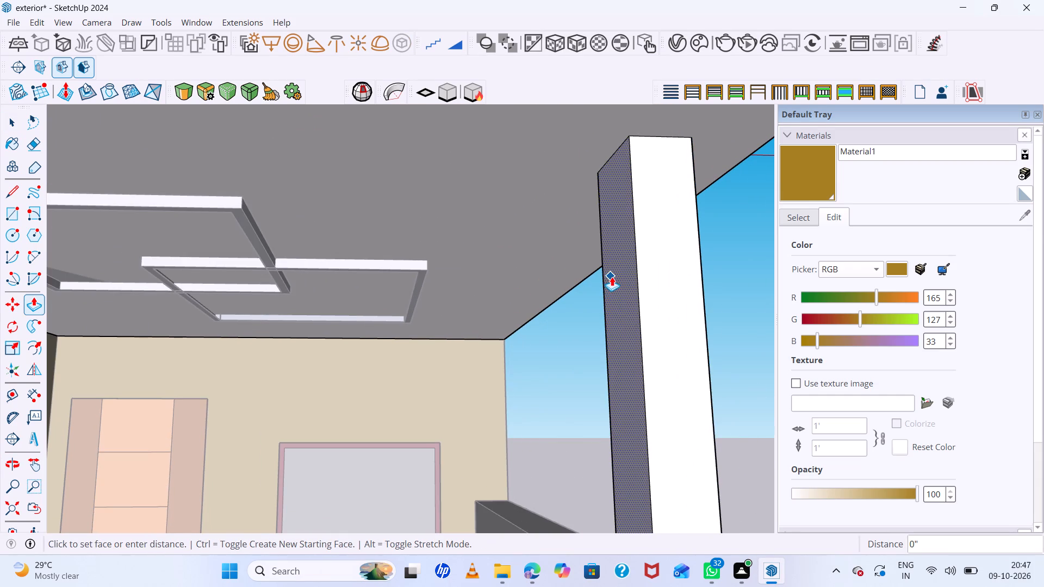
{"action": "left_click", "coordinate": [589, 277]}
Push the pillar's outer side face, facing the side boundary wall, slightly inward and check the pillar from the front.
{"action": "scroll", "coordinate": [555, 271], "scroll_direction": "down", "scroll_amount": 12}
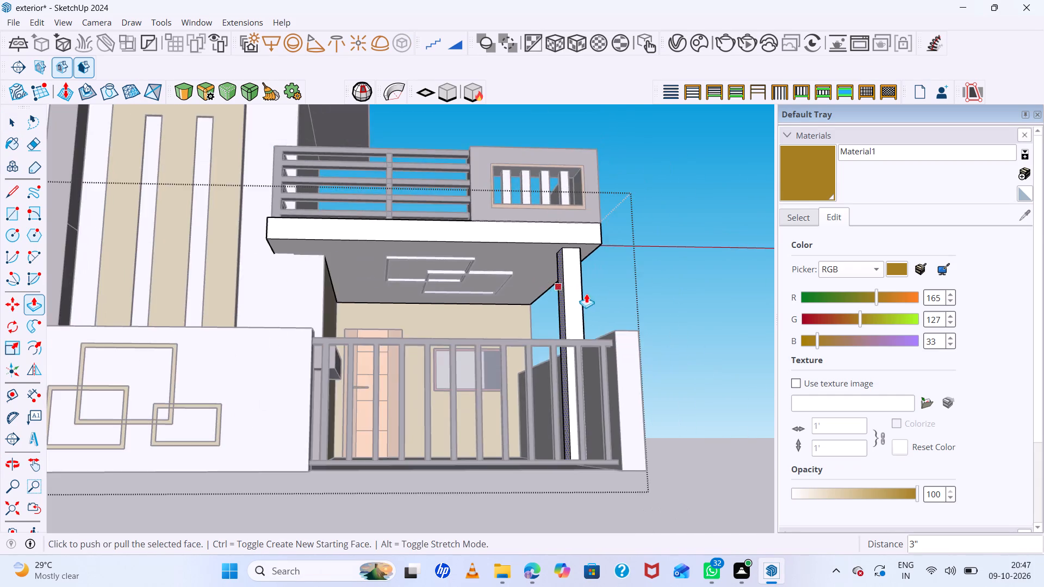
{"action": "middle_click_drag", "start_coordinate": [606, 295], "coordinate": [295, 344]}
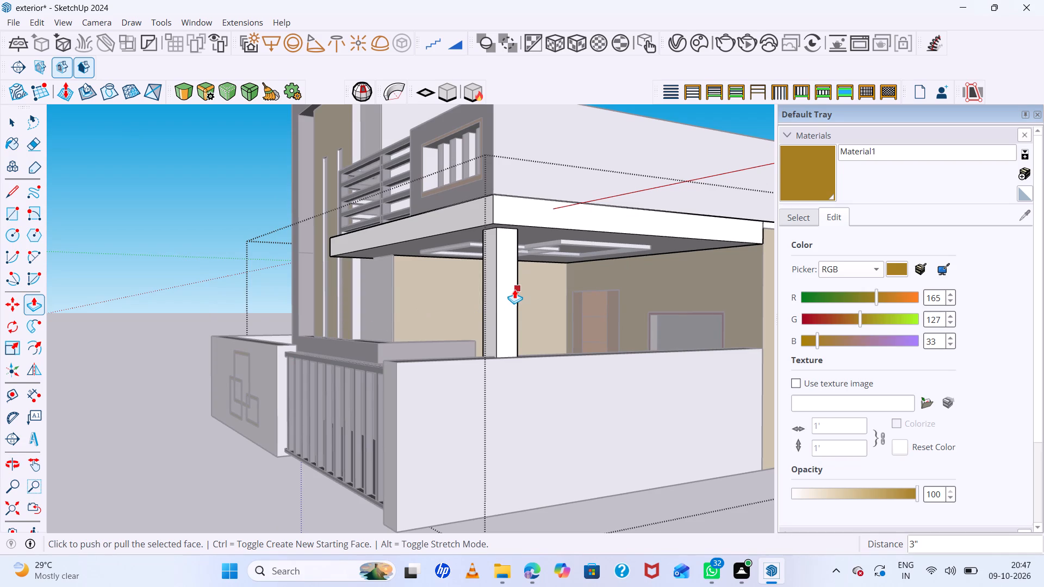
{"action": "key", "text": "space"}
{"action": "left_click", "coordinate": [514, 289]}
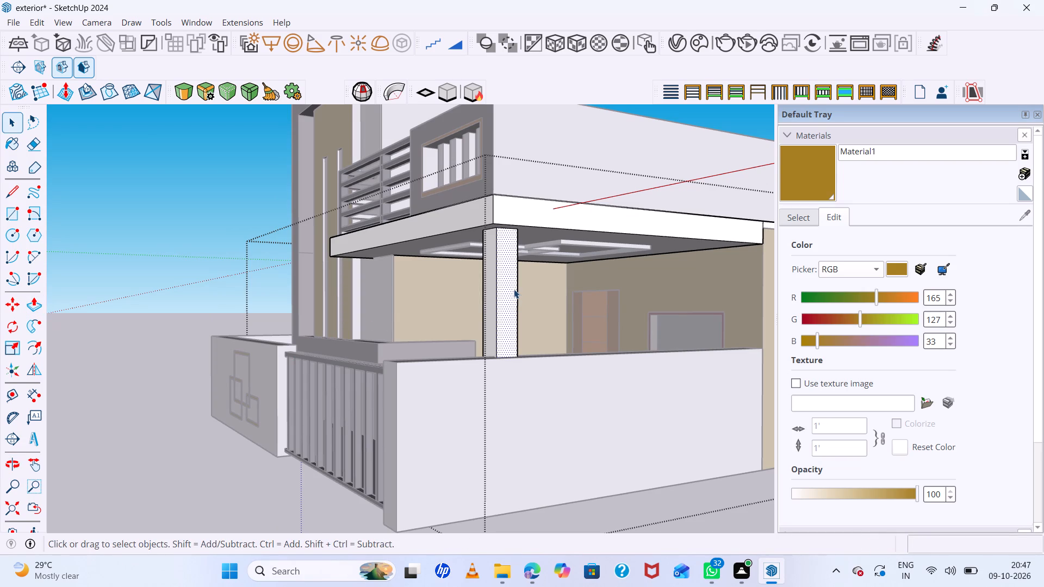
{"action": "key", "text": "p"}
{"action": "left_click", "coordinate": [511, 289]}
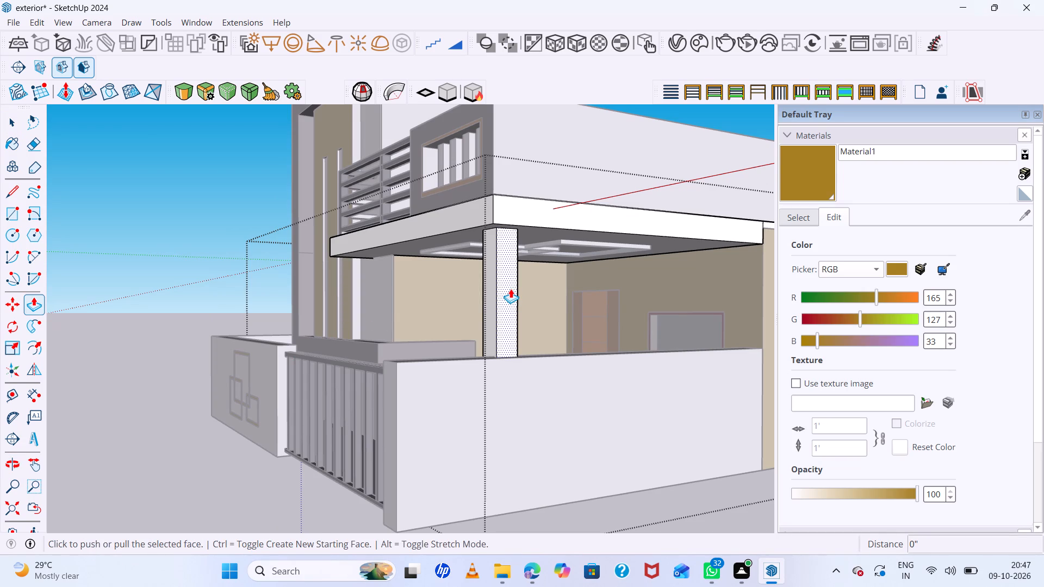
{"action": "left_click", "coordinate": [505, 284]}
{"action": "middle_click_drag", "start_coordinate": [313, 313], "coordinate": [571, 365]}
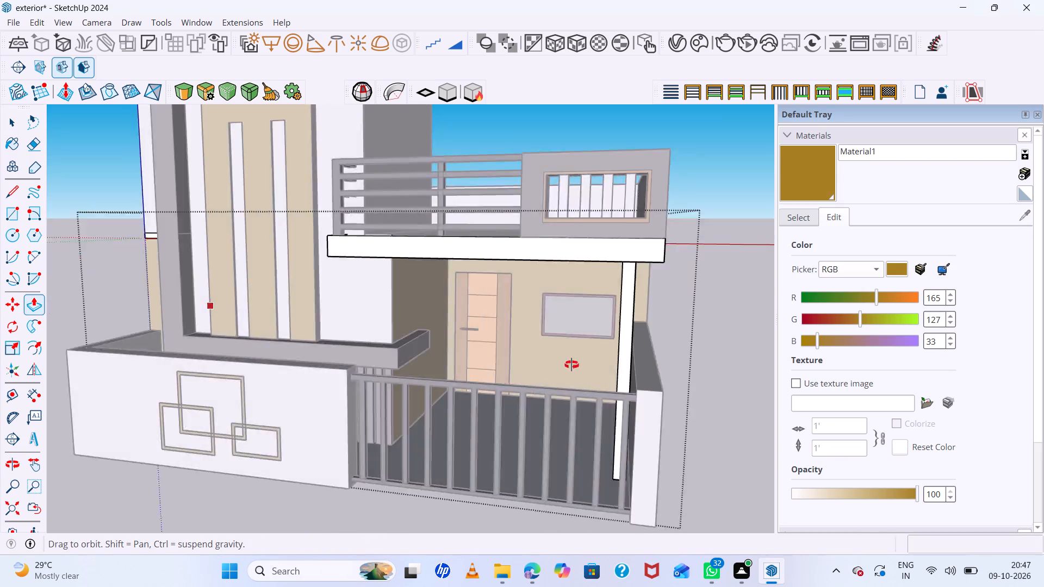
{"action": "middle_click_drag", "start_coordinate": [571, 365], "coordinate": [594, 374]}
{"action": "scroll", "coordinate": [632, 342], "scroll_direction": "down", "scroll_amount": 8}
{"action": "scroll", "coordinate": [697, 294], "scroll_direction": "up", "scroll_amount": 5}
{"action": "middle_click_drag", "start_coordinate": [700, 278], "coordinate": [700, 236]}
{"action": "key", "text": "space"}
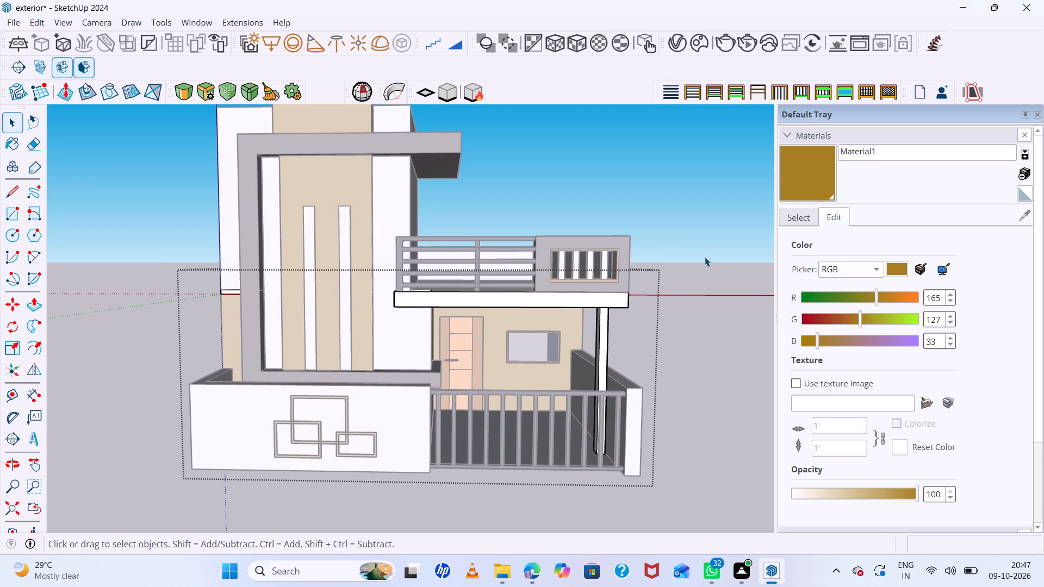
Leave the slab's group and examine the finished pillar and whole house exterior from the front, above and below.
{"action": "double_click", "coordinate": [705, 257]}
{"action": "scroll", "coordinate": [480, 249], "scroll_direction": "down", "scroll_amount": 5}
{"action": "middle_click_drag", "start_coordinate": [660, 352], "coordinate": [579, 374]}
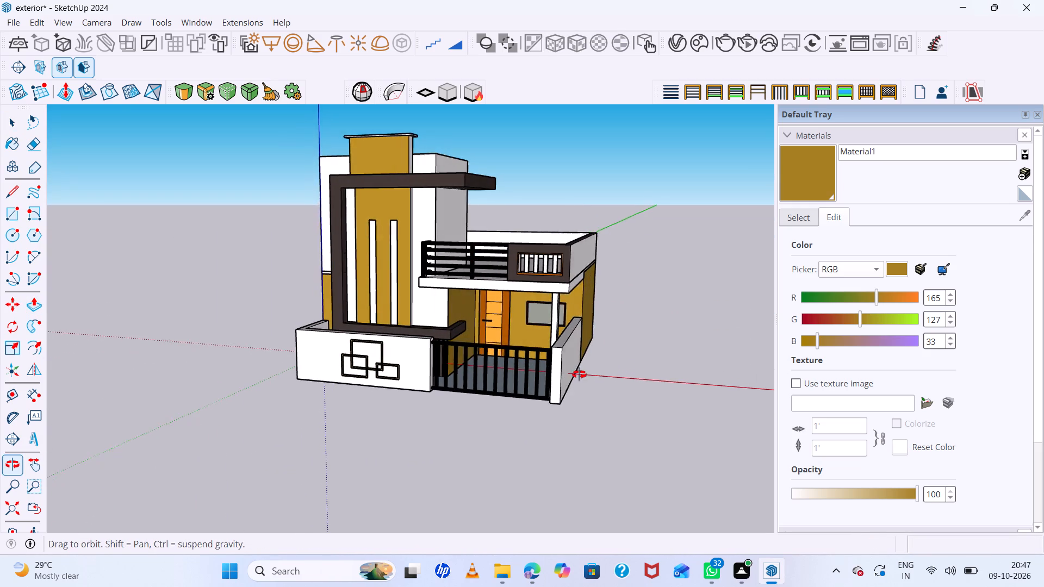
{"action": "middle_click_drag", "start_coordinate": [579, 374], "coordinate": [577, 374]}
{"action": "scroll", "coordinate": [376, 170], "scroll_direction": "up", "scroll_amount": 6}
{"action": "scroll", "coordinate": [411, 163], "scroll_direction": "down", "scroll_amount": 8}
{"action": "scroll", "coordinate": [471, 186], "scroll_direction": "up", "scroll_amount": 6}
{"action": "middle_click_drag", "start_coordinate": [495, 253], "coordinate": [496, 253]}
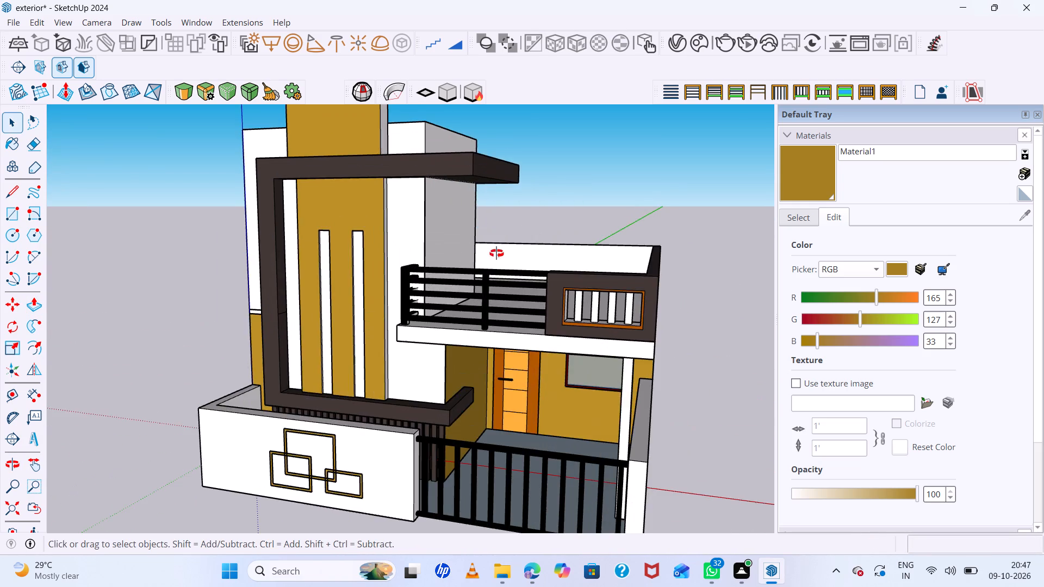
{"action": "middle_click_drag", "start_coordinate": [496, 253], "coordinate": [528, 191]}
{"action": "middle_click", "coordinate": [528, 191]}
{"action": "scroll", "coordinate": [524, 183], "scroll_direction": "down", "scroll_amount": 7}
{"action": "scroll", "coordinate": [416, 129], "scroll_direction": "up", "scroll_amount": 7}
{"action": "middle_click_drag", "start_coordinate": [514, 212], "coordinate": [536, 323]}
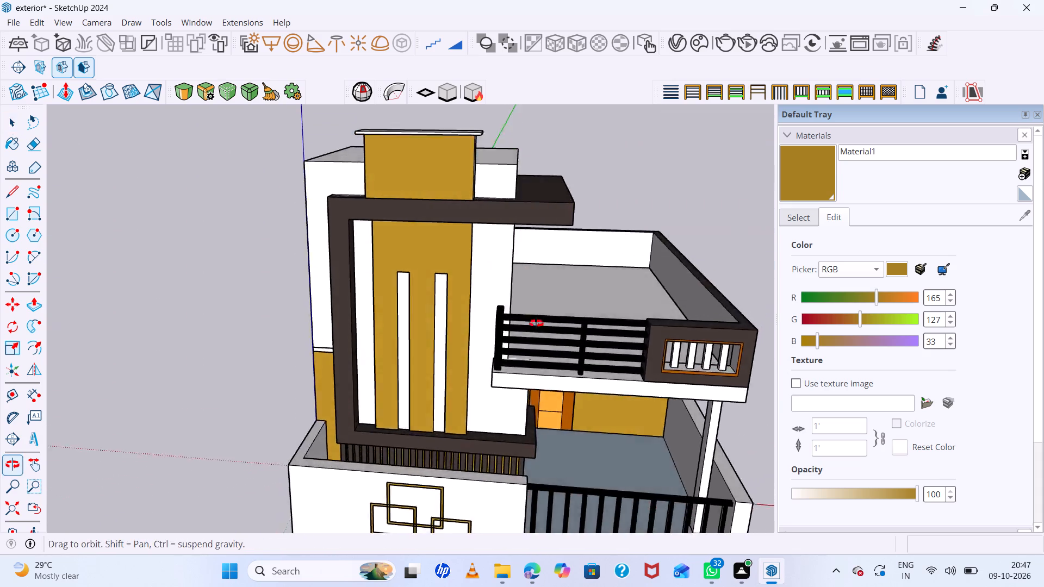
{"action": "middle_click_drag", "start_coordinate": [536, 323], "coordinate": [478, 51]}
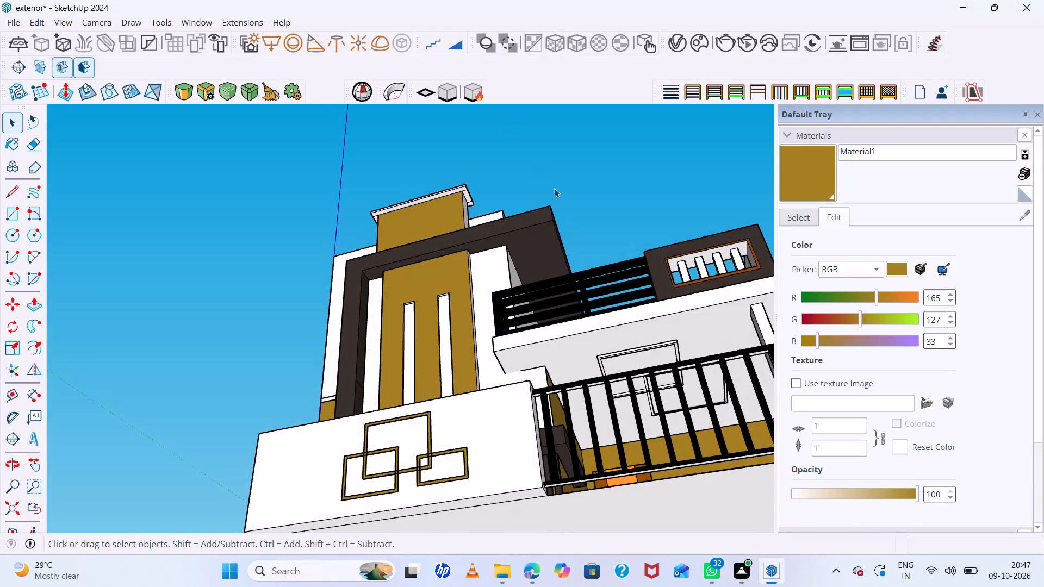
{"action": "scroll", "coordinate": [554, 188], "scroll_direction": "down", "scroll_amount": 7}
{"action": "scroll", "coordinate": [481, 368], "scroll_direction": "up", "scroll_amount": 6}
{"action": "middle_click_drag", "start_coordinate": [449, 351], "coordinate": [524, 584]}
{"action": "scroll", "coordinate": [515, 370], "scroll_direction": "down", "scroll_amount": 8}
{"action": "scroll", "coordinate": [612, 353], "scroll_direction": "up", "scroll_amount": 6}
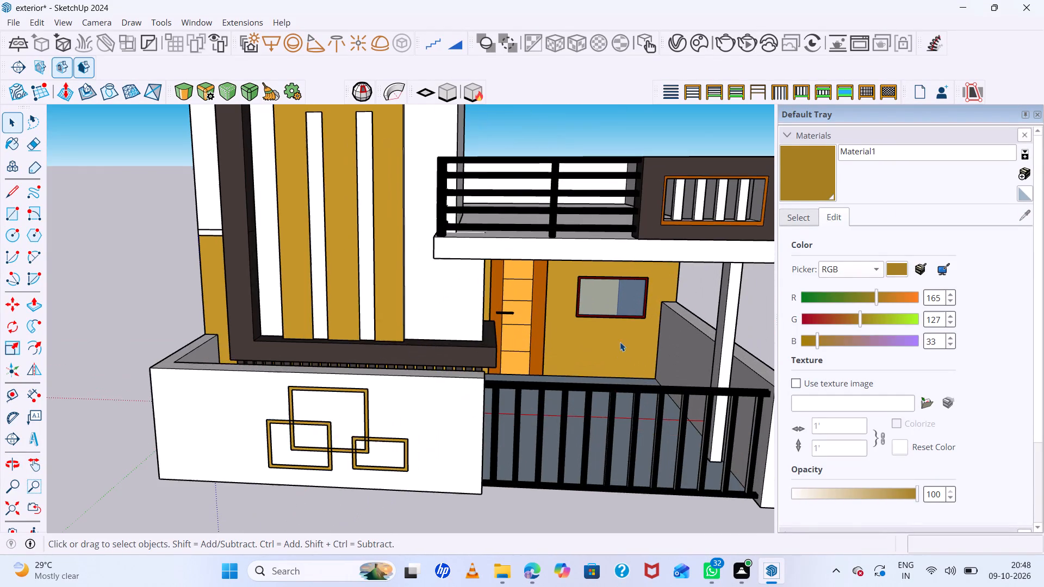
{"action": "scroll", "coordinate": [518, 305], "scroll_direction": "down", "scroll_amount": 6}
{"action": "scroll", "coordinate": [631, 314], "scroll_direction": "up", "scroll_amount": 4}
Reverse the porch floor face behind the front railing so its front side faces upward.
{"action": "middle_click_drag", "start_coordinate": [535, 359], "coordinate": [549, 486]}
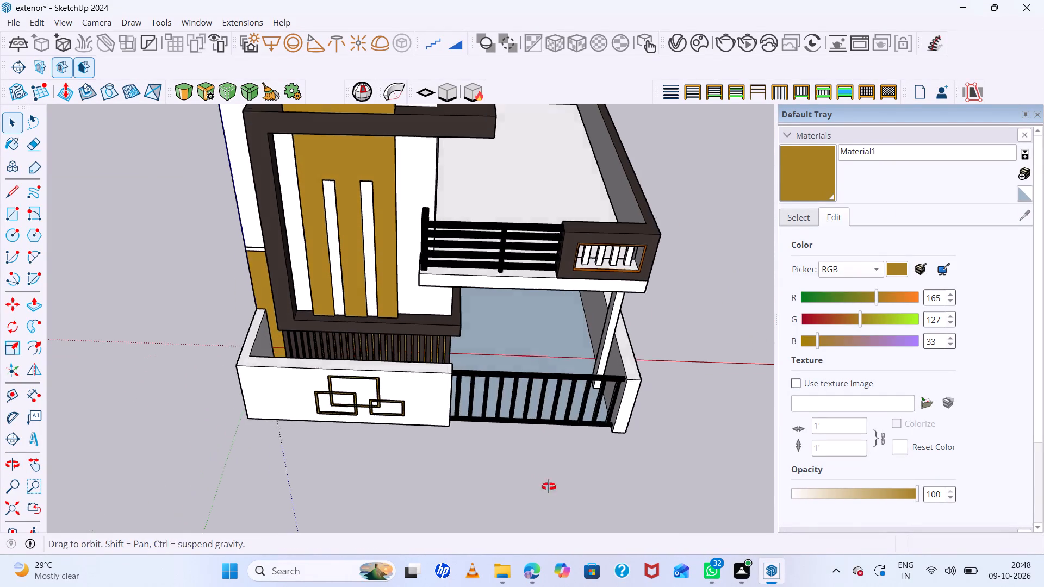
{"action": "middle_click_drag", "start_coordinate": [549, 486], "coordinate": [549, 473]}
{"action": "left_click", "coordinate": [526, 337]}
{"action": "right_click", "coordinate": [526, 337]}
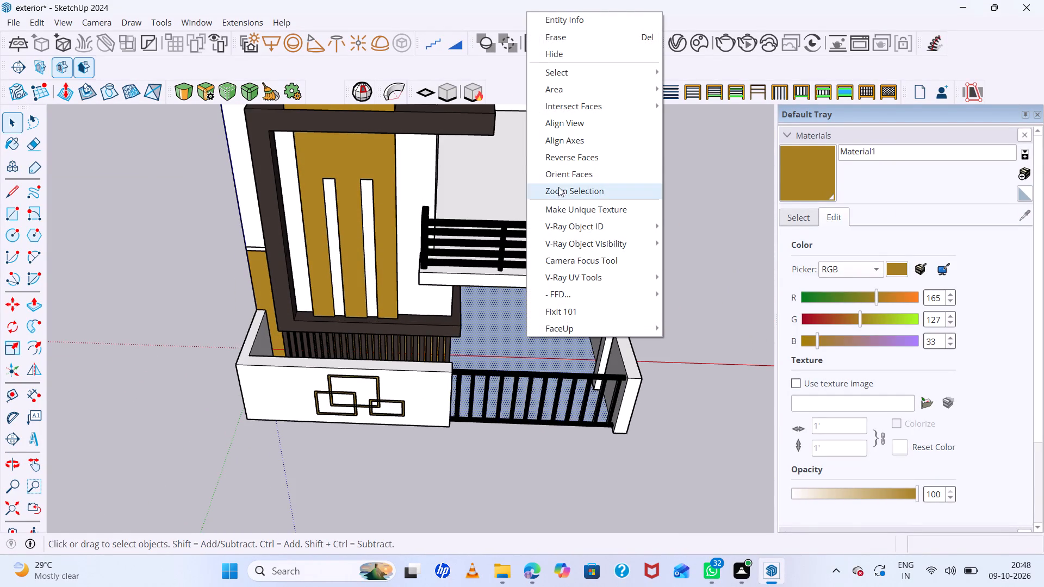
{"action": "left_click", "coordinate": [583, 160]}
Examine the porch floor, balcony, railing and underside of the house from above, the front and below.
{"action": "scroll", "coordinate": [424, 360], "scroll_direction": "down", "scroll_amount": 6}
{"action": "middle_click_drag", "start_coordinate": [472, 383], "coordinate": [475, 375]}
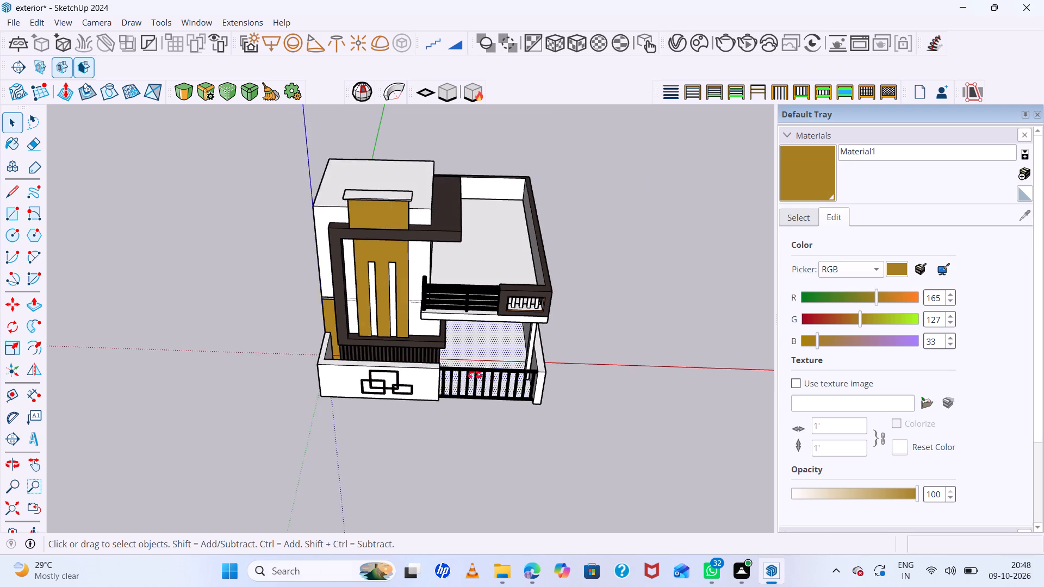
{"action": "middle_click_drag", "start_coordinate": [475, 375], "coordinate": [515, 295]}
{"action": "middle_click", "coordinate": [515, 295]}
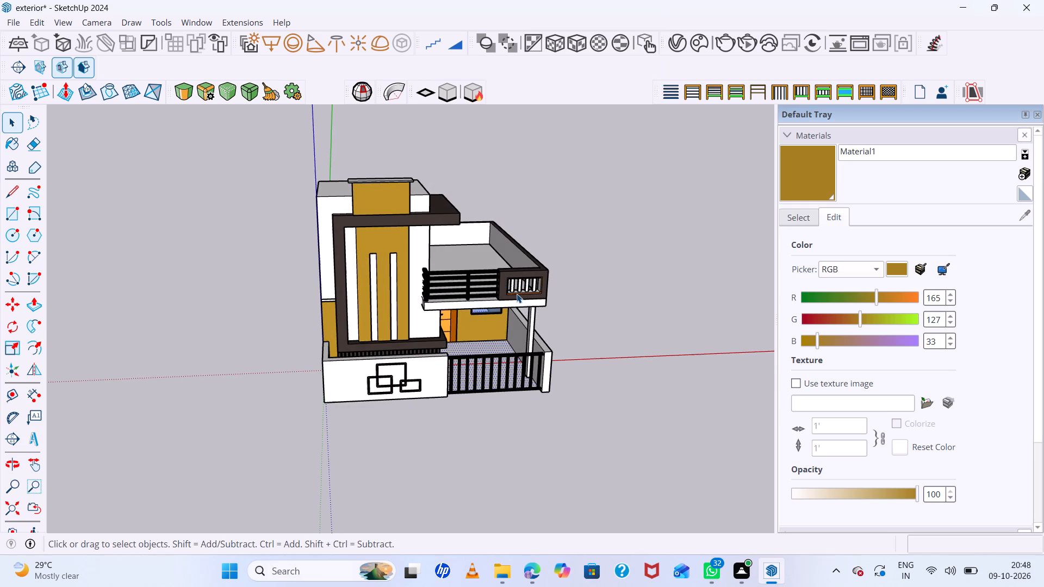
{"action": "scroll", "coordinate": [517, 293], "scroll_direction": "up", "scroll_amount": 6}
{"action": "scroll", "coordinate": [499, 277], "scroll_direction": "down", "scroll_amount": 7}
{"action": "scroll", "coordinate": [507, 267], "scroll_direction": "up", "scroll_amount": 8}
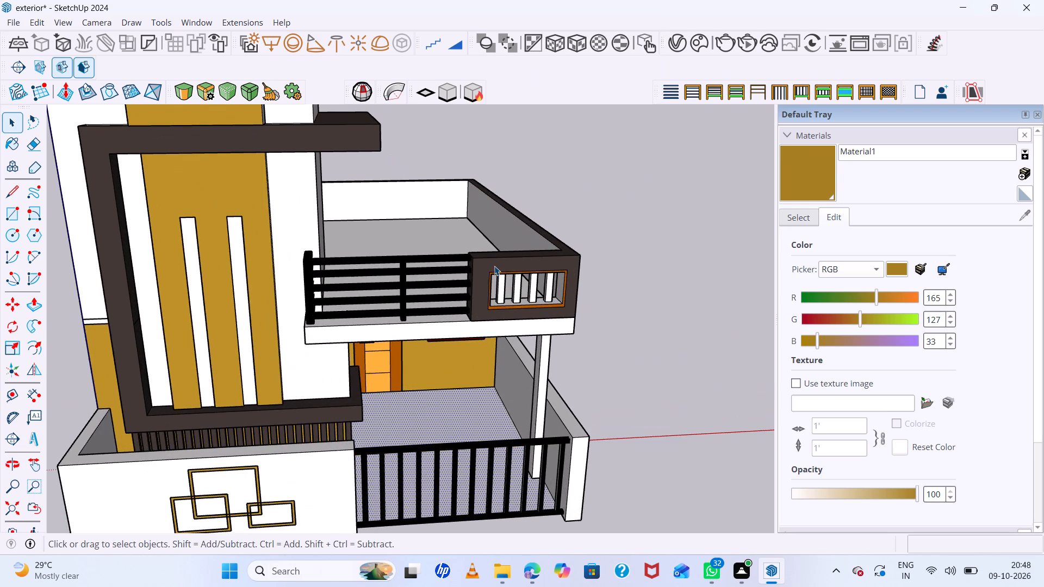
{"action": "scroll", "coordinate": [517, 253], "scroll_direction": "down", "scroll_amount": 7}
{"action": "scroll", "coordinate": [592, 241], "scroll_direction": "up", "scroll_amount": 5}
{"action": "scroll", "coordinate": [525, 234], "scroll_direction": "down", "scroll_amount": 6}
{"action": "middle_click_drag", "start_coordinate": [557, 245], "coordinate": [546, 242]}
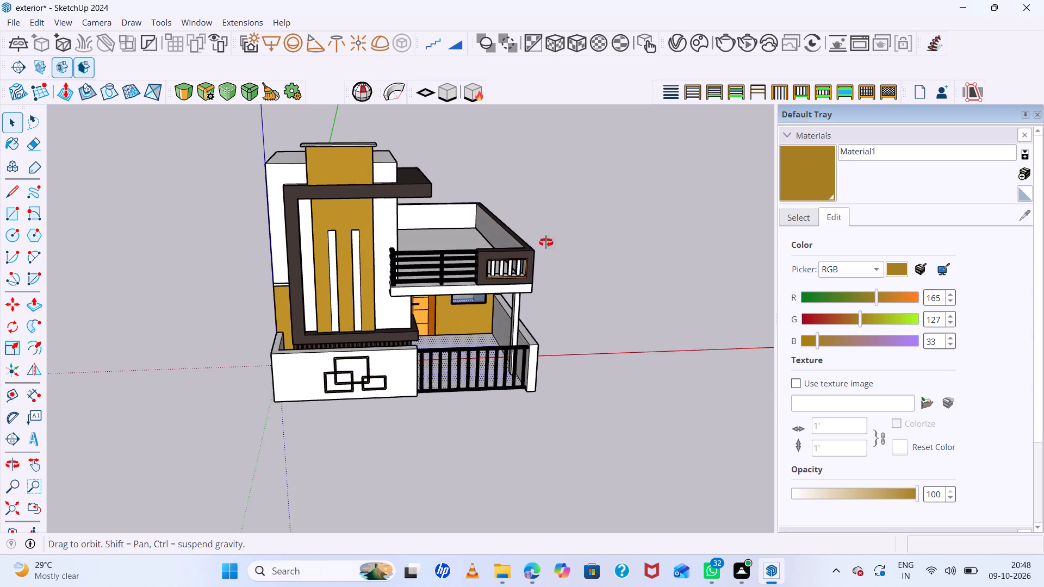
{"action": "middle_click_drag", "start_coordinate": [546, 242], "coordinate": [673, 328]}
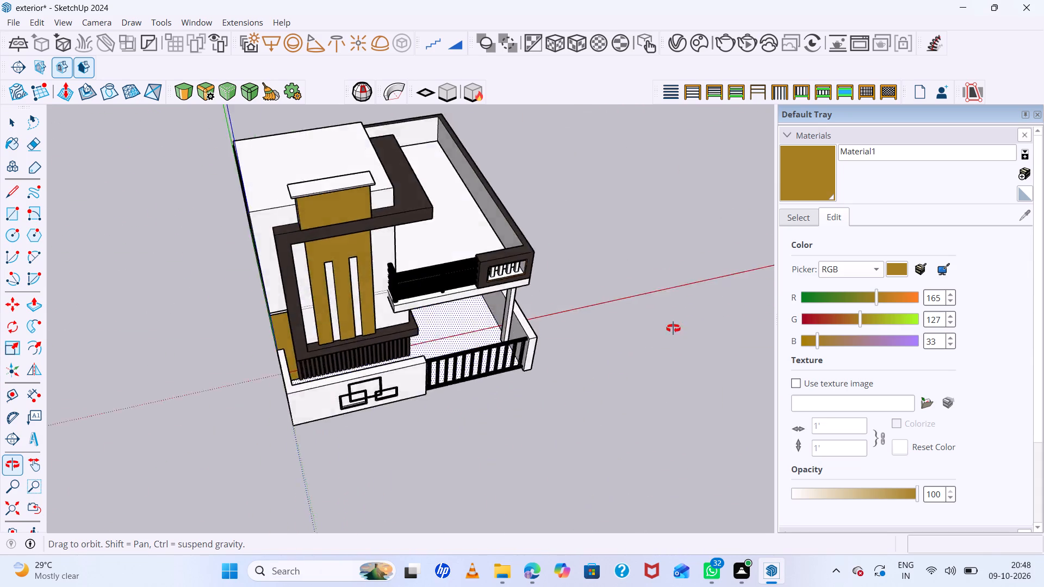
{"action": "middle_click_drag", "start_coordinate": [673, 328], "coordinate": [472, 165]}
{"action": "scroll", "coordinate": [472, 165], "scroll_direction": "down", "scroll_amount": 1}
{"action": "scroll", "coordinate": [494, 331], "scroll_direction": "up", "scroll_amount": 11}
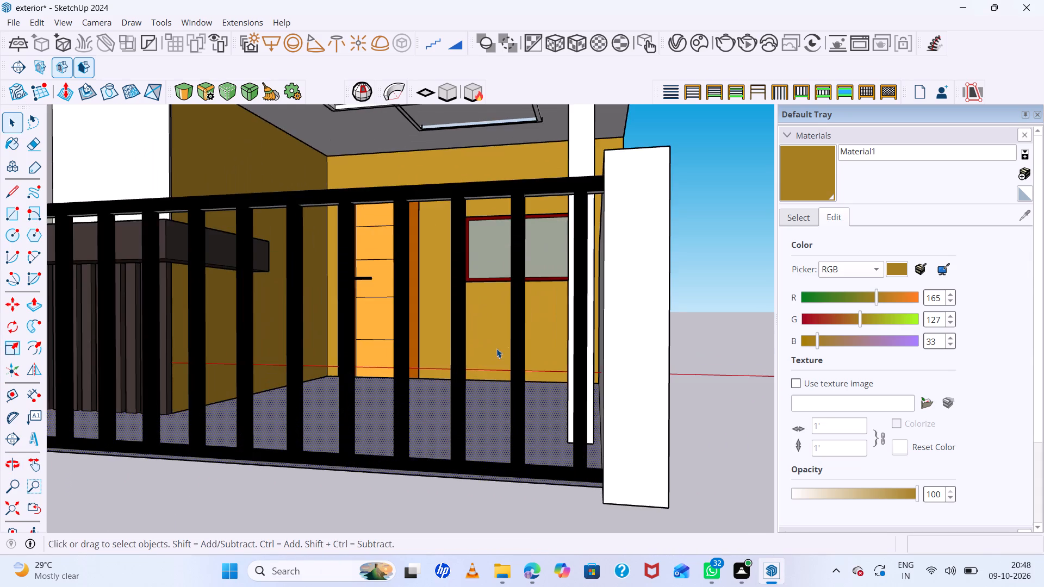
{"action": "scroll", "coordinate": [535, 340], "scroll_direction": "down", "scroll_amount": 5}
{"action": "middle_click_drag", "start_coordinate": [576, 383], "coordinate": [384, 165]}
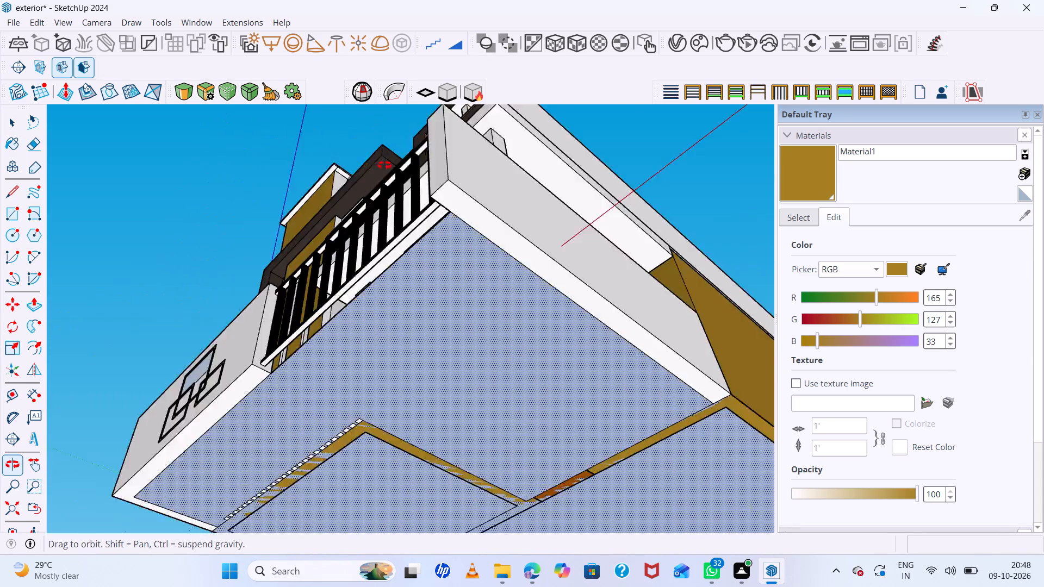
{"action": "middle_click_drag", "start_coordinate": [384, 165], "coordinate": [561, 174]}
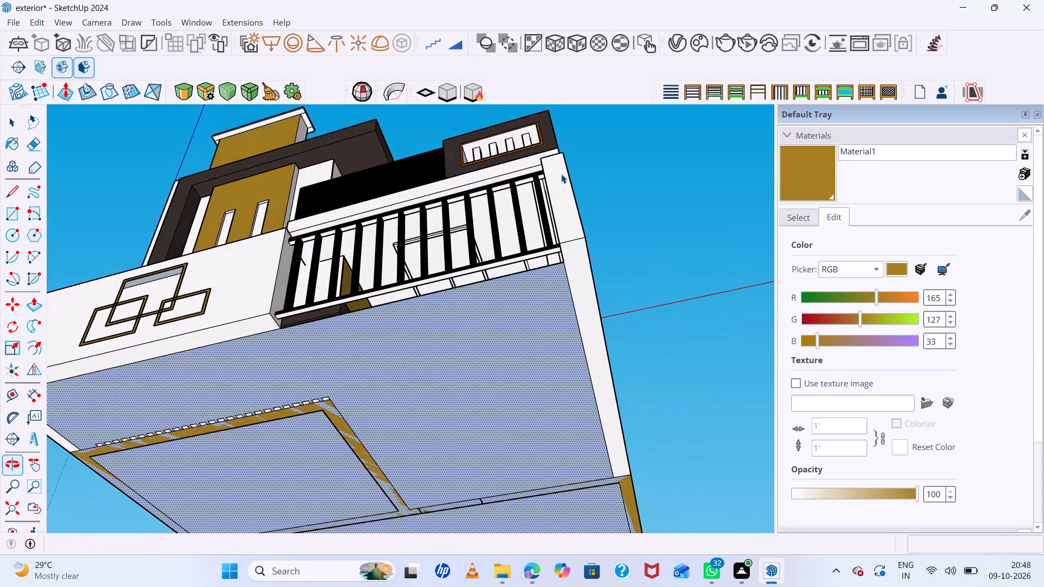
{"action": "scroll", "coordinate": [318, 313], "scroll_direction": "up", "scroll_amount": 5}
{"action": "scroll", "coordinate": [239, 257], "scroll_direction": "down", "scroll_amount": 5}
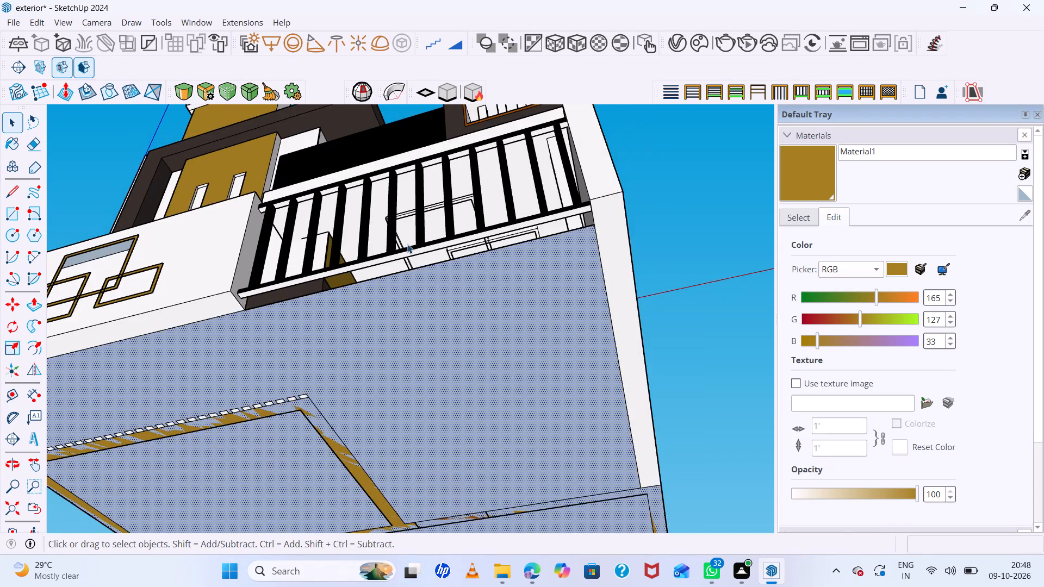
{"action": "middle_click_drag", "start_coordinate": [417, 267], "coordinate": [454, 351]}
{"action": "middle_click", "coordinate": [454, 351]}
{"action": "scroll", "coordinate": [523, 239], "scroll_direction": "up", "scroll_amount": 5}
{"action": "scroll", "coordinate": [508, 203], "scroll_direction": "down", "scroll_amount": 6}
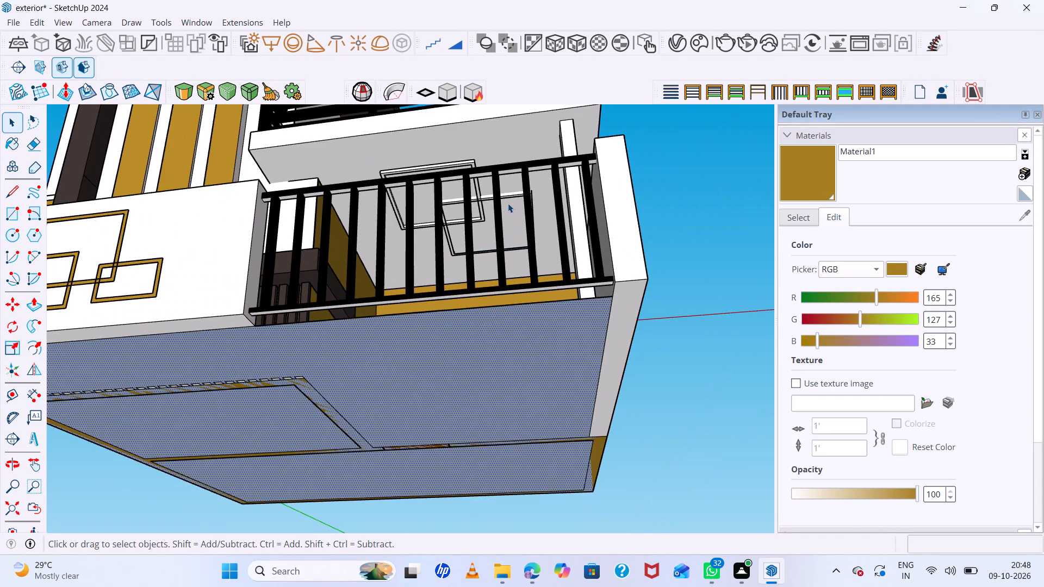
{"action": "scroll", "coordinate": [506, 202], "scroll_direction": "up", "scroll_amount": 1}
{"action": "scroll", "coordinate": [506, 201], "scroll_direction": "down", "scroll_amount": 4}
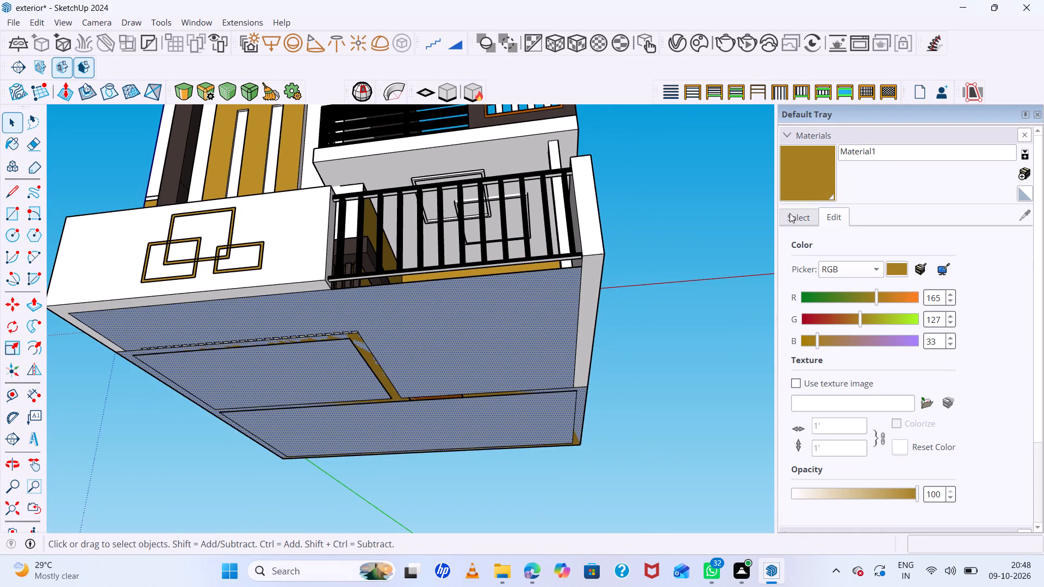
Show the materials used in the model and examine the front elevation from near and far.
{"action": "left_click", "coordinate": [796, 215]}
{"action": "scroll", "coordinate": [720, 202], "scroll_direction": "down", "scroll_amount": 6}
{"action": "middle_click_drag", "start_coordinate": [651, 202], "coordinate": [655, 372]}
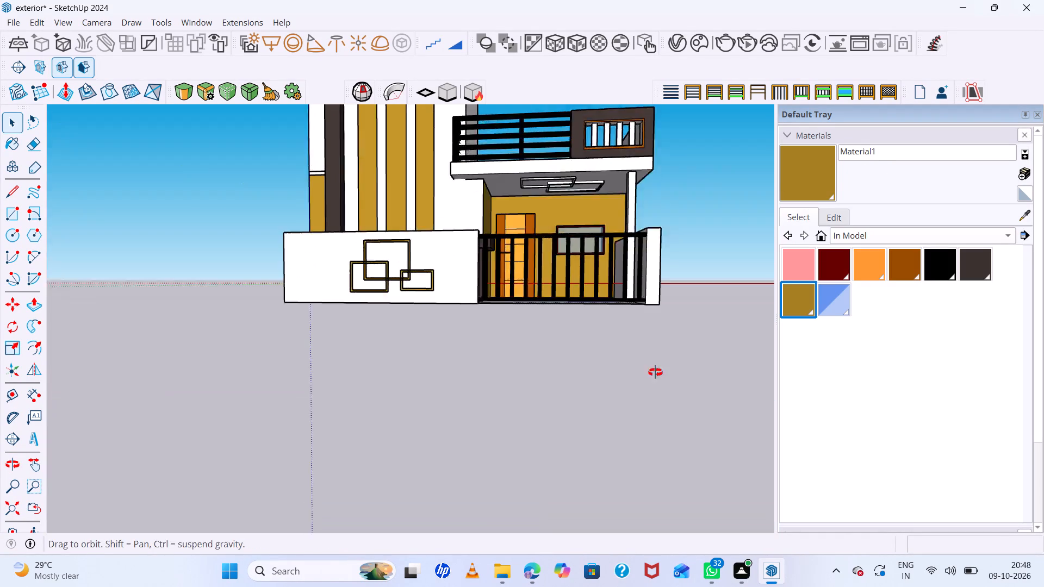
{"action": "middle_click_drag", "start_coordinate": [655, 372], "coordinate": [654, 408]}
{"action": "scroll", "coordinate": [565, 126], "scroll_direction": "down", "scroll_amount": 15}
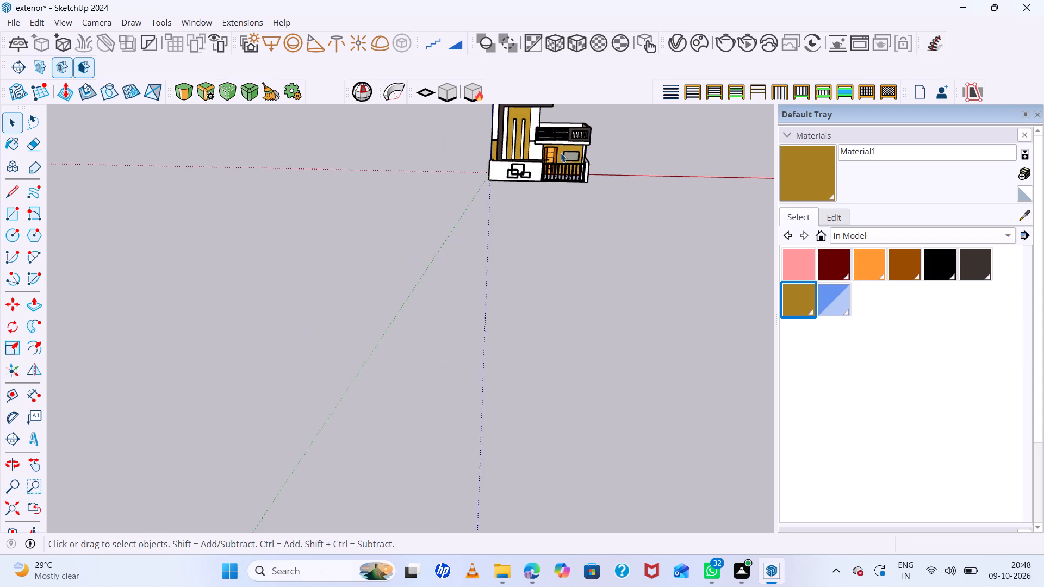
{"action": "scroll", "coordinate": [561, 166], "scroll_direction": "down", "scroll_amount": 7}
{"action": "scroll", "coordinate": [553, 114], "scroll_direction": "up", "scroll_amount": 11}
{"action": "middle_click_drag", "start_coordinate": [579, 178], "coordinate": [578, 126]}
{"action": "scroll", "coordinate": [578, 176], "scroll_direction": "up", "scroll_amount": 1}
{"action": "middle_click", "coordinate": [578, 125]}
{"action": "scroll", "coordinate": [575, 132], "scroll_direction": "up", "scroll_amount": 6}
{"action": "middle_click_drag", "start_coordinate": [626, 213], "coordinate": [529, 196]}
{"action": "scroll", "coordinate": [527, 194], "scroll_direction": "up", "scroll_amount": 6}
{"action": "scroll", "coordinate": [527, 191], "scroll_direction": "down", "scroll_amount": 5}
{"action": "middle_click_drag", "start_coordinate": [527, 191], "coordinate": [601, 210]}
{"action": "scroll", "coordinate": [577, 310], "scroll_direction": "up", "scroll_amount": 6}
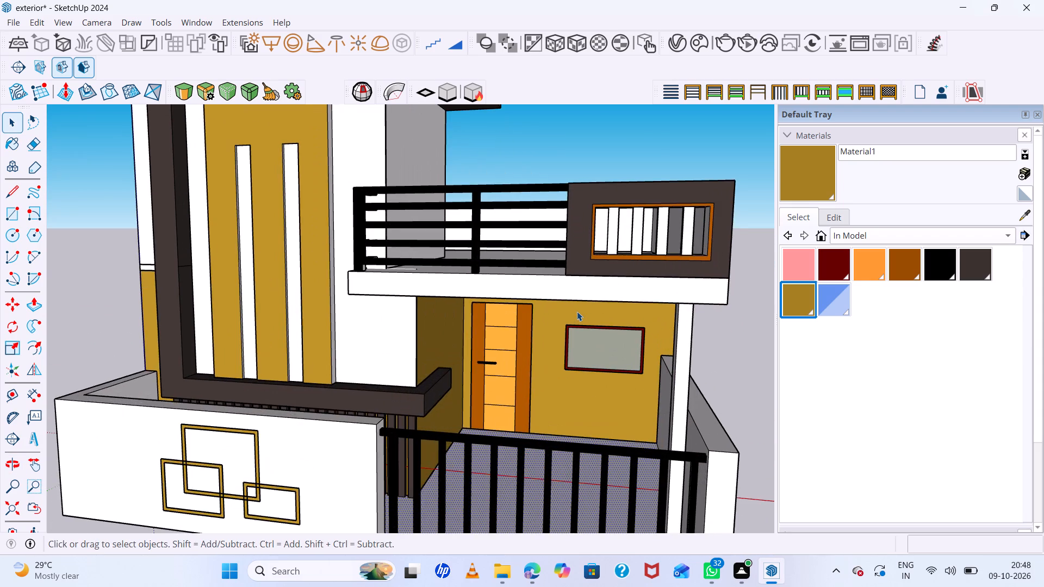
{"action": "scroll", "coordinate": [577, 311], "scroll_direction": "down", "scroll_amount": 4}
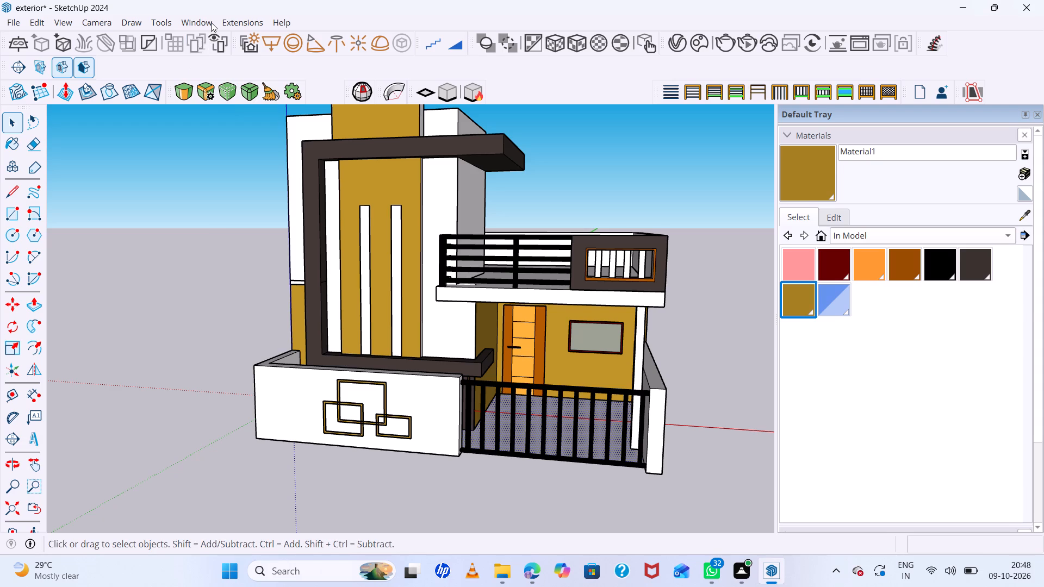
Open 3D Warehouse, search its models for pot plants and browse the results.
{"action": "left_click", "coordinate": [211, 22]}
{"action": "left_click", "coordinate": [247, 123]}
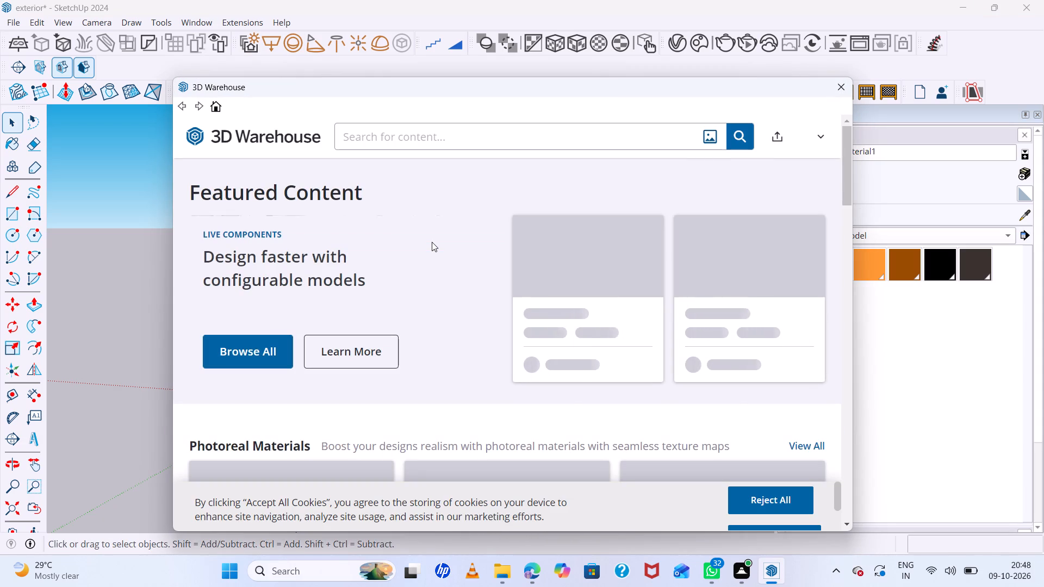
{"action": "left_click", "coordinate": [429, 136]}
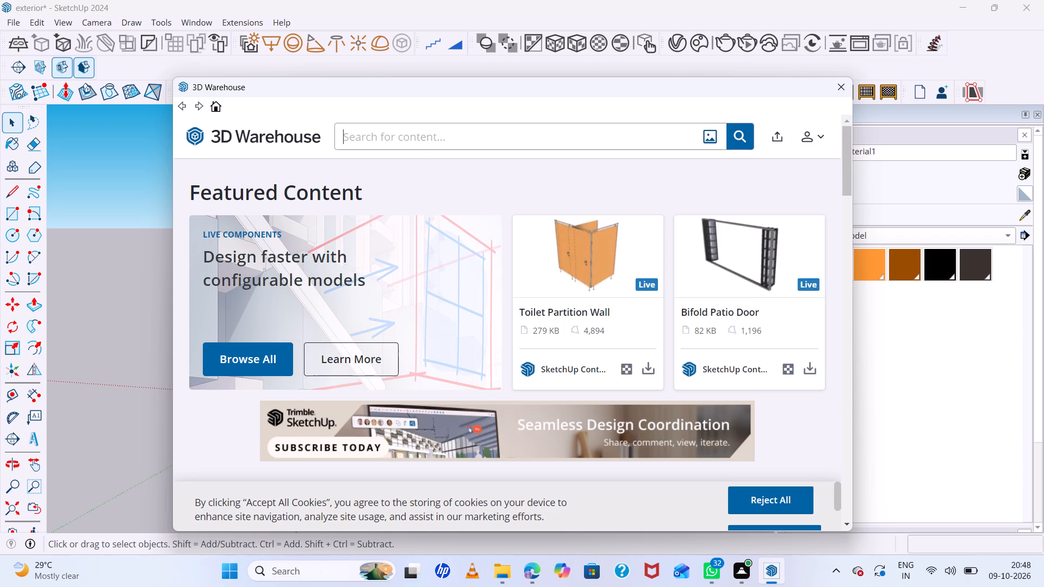
{"action": "type", "text": "tr"}
{"action": "key", "text": "BackSpace"}
{"action": "key", "text": "BackSpace"}
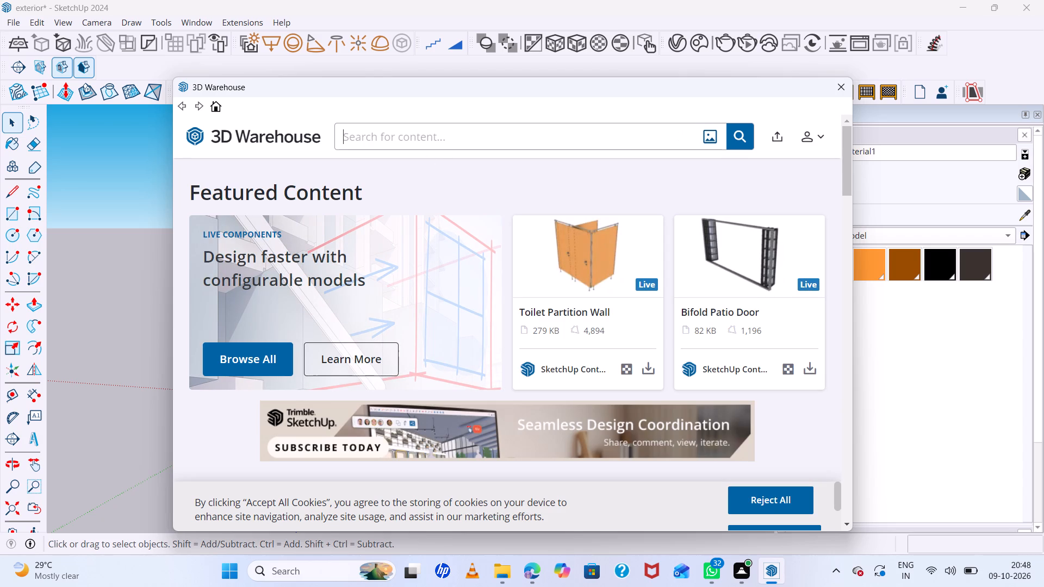
{"action": "type", "text": "po"}
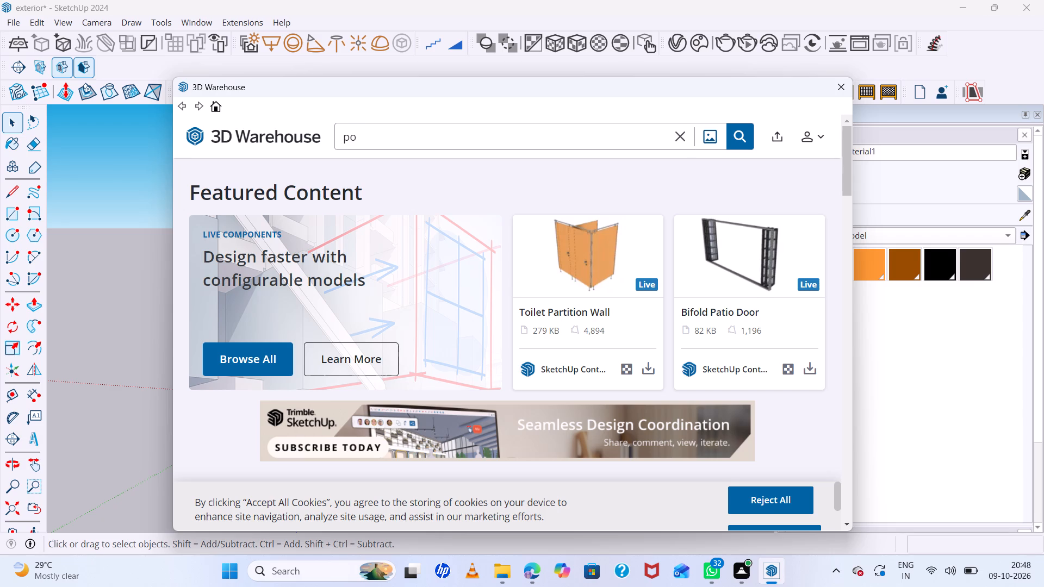
{"action": "type", "text": "t olants"}
{"action": "key", "text": "Return"}
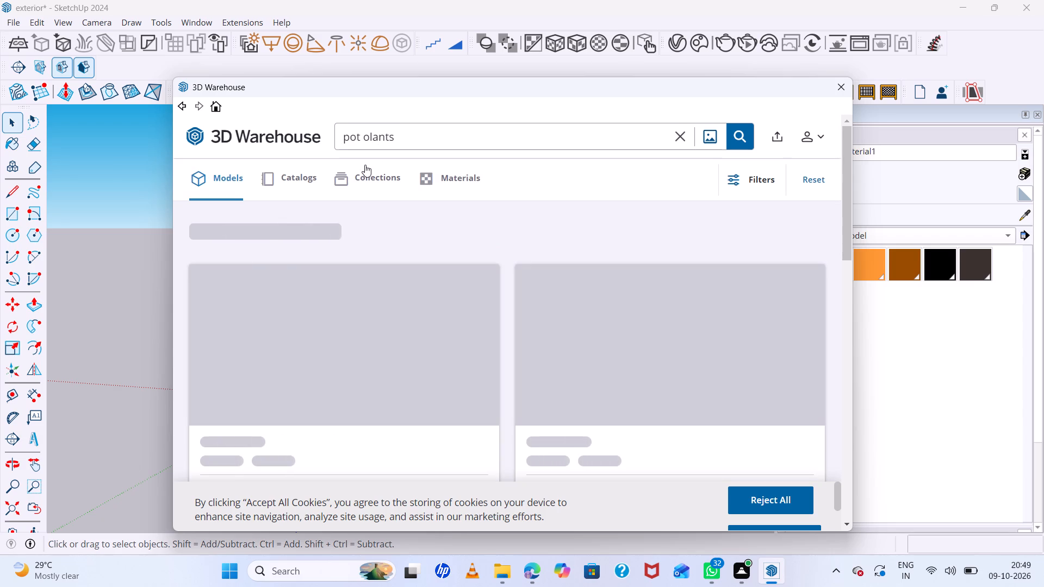
{"action": "left_click", "coordinate": [369, 137]}
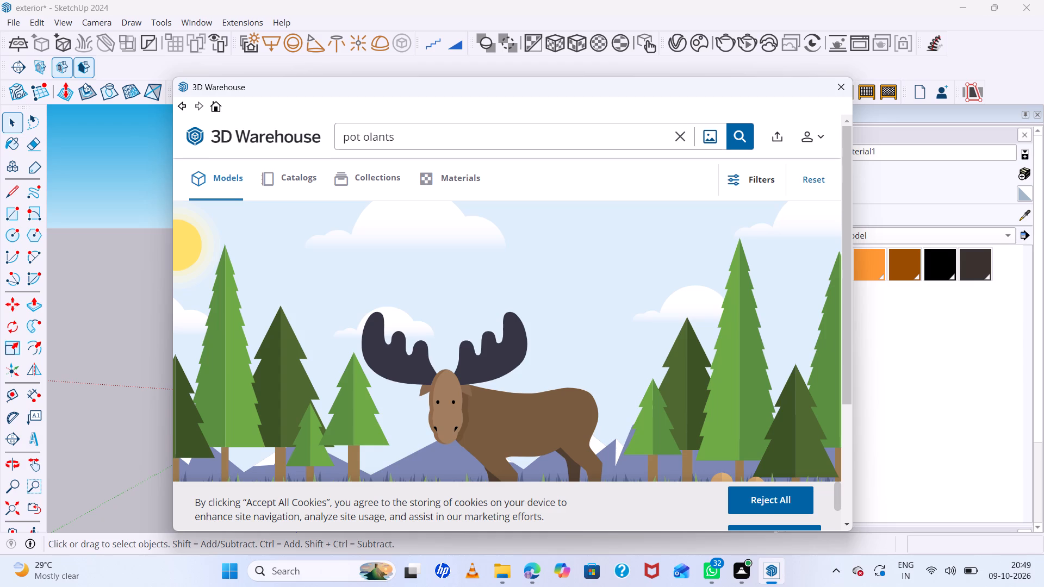
{"action": "key", "text": "BackSpace"}
{"action": "key", "text": "p"}
{"action": "key", "text": "Return"}
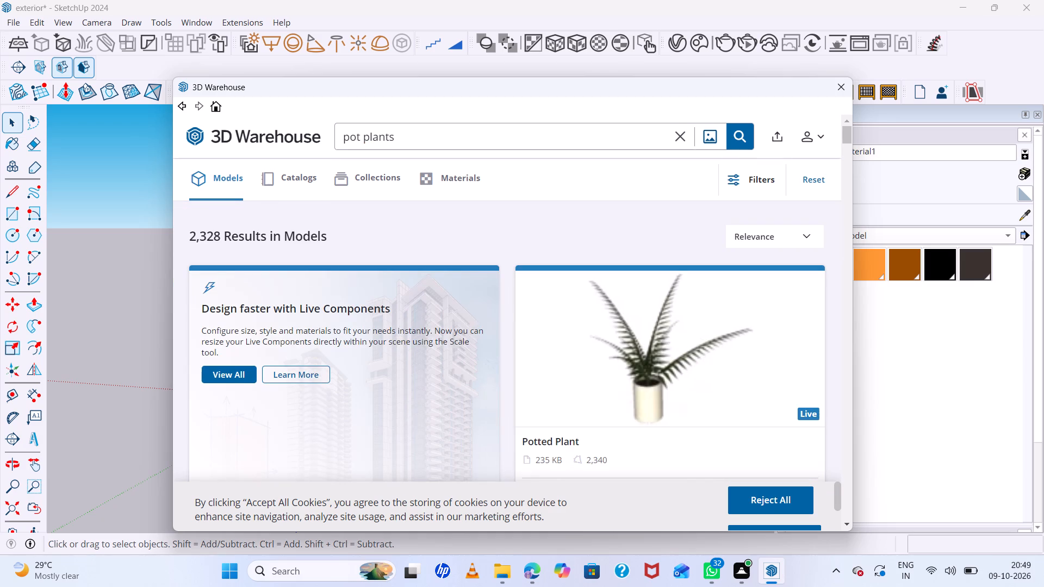
{"action": "scroll", "coordinate": [355, 130], "scroll_direction": "down", "scroll_amount": 9}
{"action": "scroll", "coordinate": [442, 298], "scroll_direction": "down", "scroll_amount": 4}
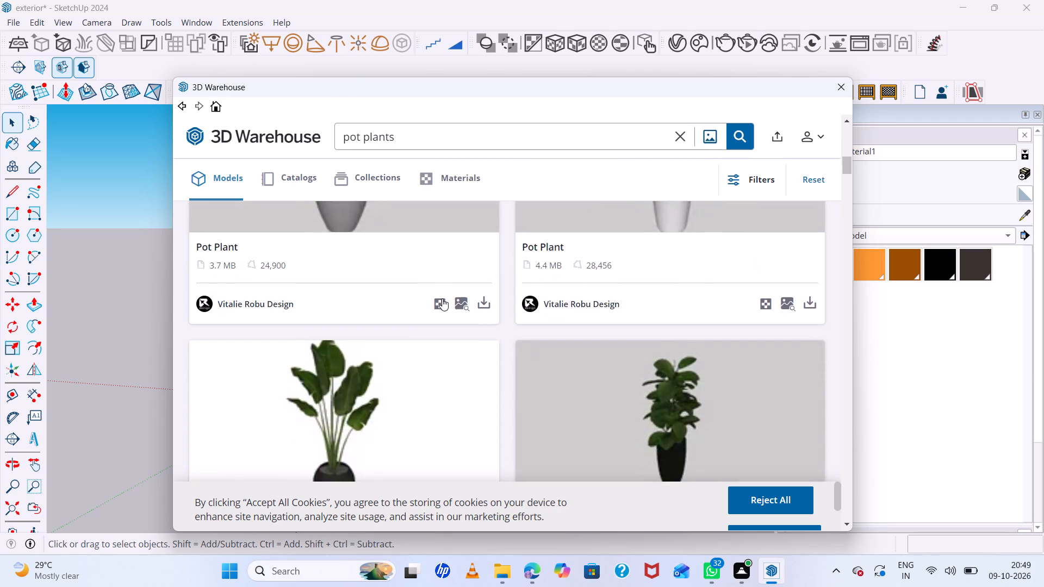
{"action": "scroll", "coordinate": [442, 298], "scroll_direction": "down", "scroll_amount": 4}
Replace the pot plants query and search the 3D Warehouse models for grass.
{"action": "left_click", "coordinate": [437, 135]}
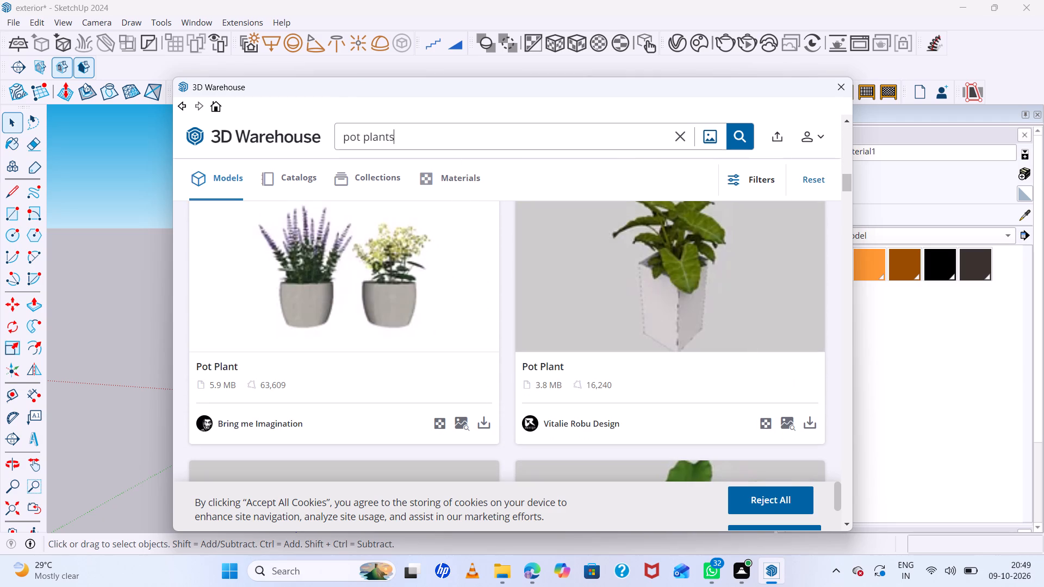
{"action": "key", "text": "BackSpace"}
{"action": "key", "text": "BackSpace"}
{"action": "key", "text": "BackSpace"}
{"action": "key", "text": "BackSpace"}
{"action": "key", "text": "BackSpace"}
{"action": "key", "text": "BackSpace"}
{"action": "key", "text": "BackSpace"}
{"action": "key", "text": "BackSpace"}
{"action": "key", "text": "BackSpace"}
{"action": "key", "text": "BackSpace"}
{"action": "key", "text": "BackSpace"}
{"action": "key", "text": "BackSpace"}
{"action": "key", "text": "BackSpace"}
{"action": "key", "text": "BackSpace"}
{"action": "key", "text": "BackSpace"}
{"action": "key", "text": "BackSpace"}
{"action": "key", "text": "BackSpace"}
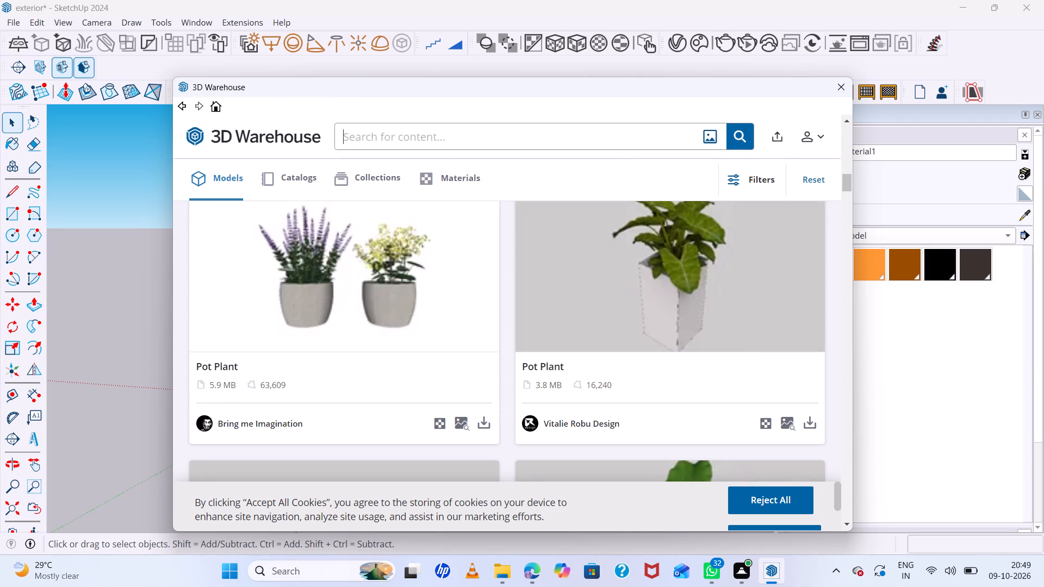
{"action": "type", "text": "grass"}
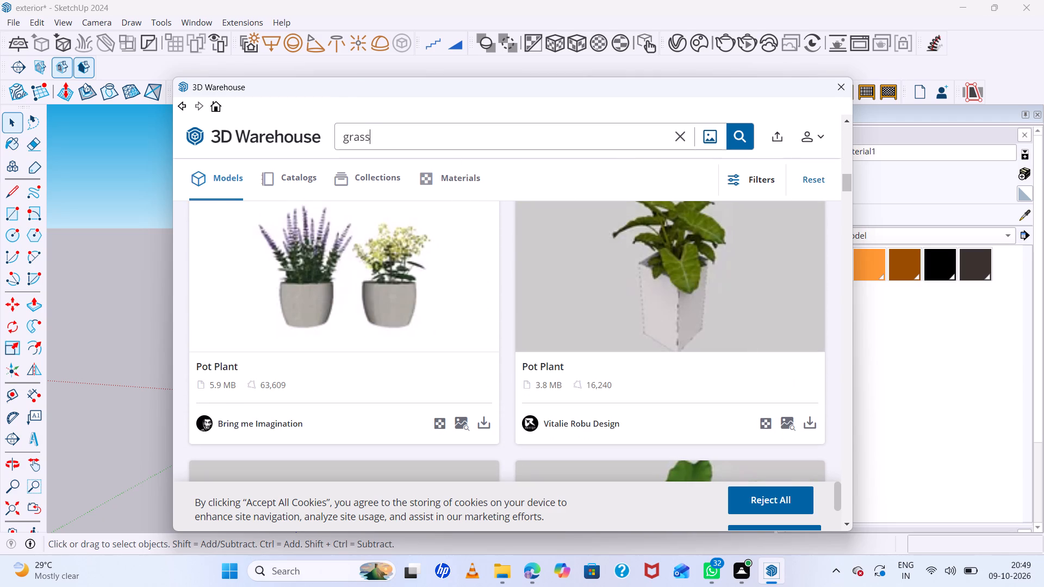
{"action": "key", "text": "Return"}
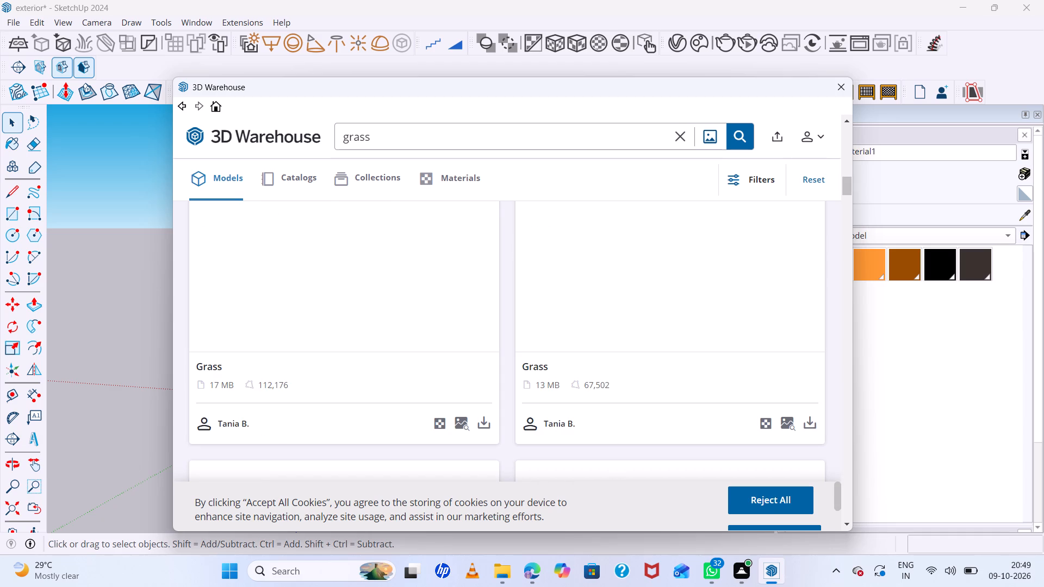
Browse the grass models in the search results and compare the lawn patches and grass clumps.
{"action": "scroll", "coordinate": [418, 267], "scroll_direction": "down", "scroll_amount": 8}
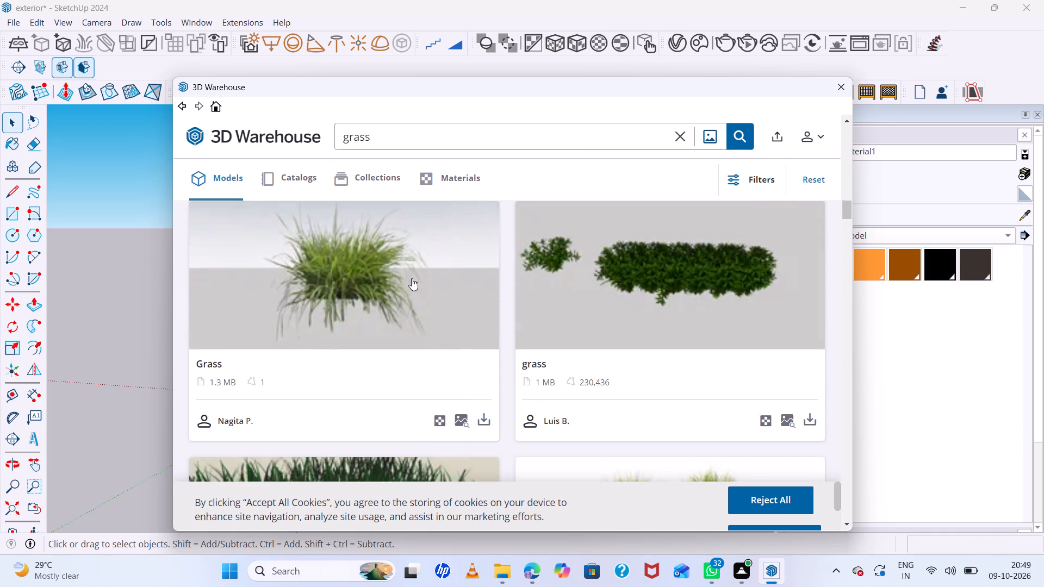
{"action": "scroll", "coordinate": [412, 278], "scroll_direction": "down", "scroll_amount": 1}
{"action": "scroll", "coordinate": [492, 315], "scroll_direction": "down", "scroll_amount": 6}
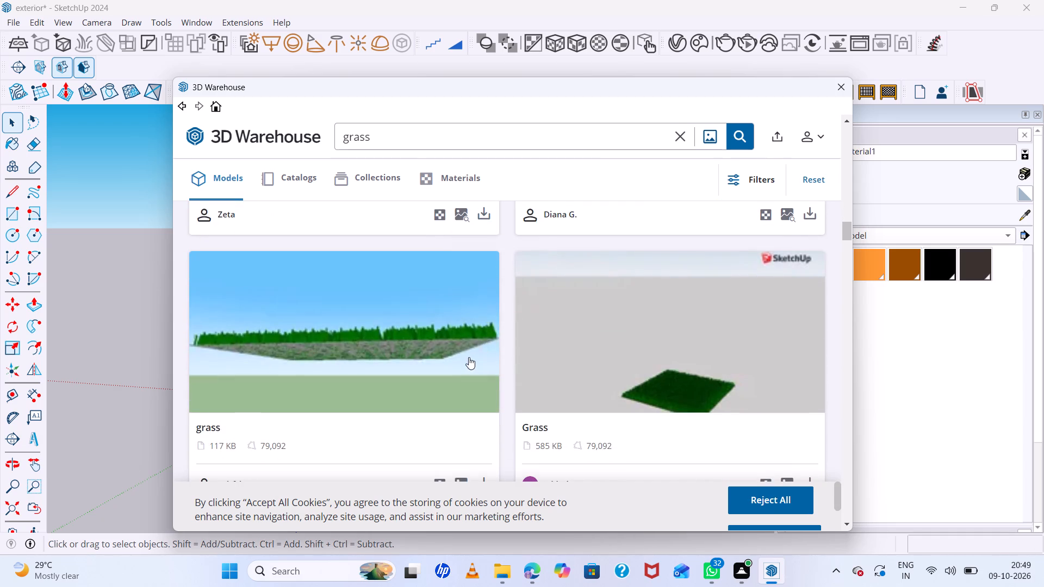
{"action": "scroll", "coordinate": [449, 358], "scroll_direction": "down", "scroll_amount": 7}
{"action": "scroll", "coordinate": [444, 351], "scroll_direction": "up", "scroll_amount": 13}
{"action": "scroll", "coordinate": [439, 324], "scroll_direction": "down", "scroll_amount": 4}
{"action": "scroll", "coordinate": [440, 324], "scroll_direction": "up", "scroll_amount": 6}
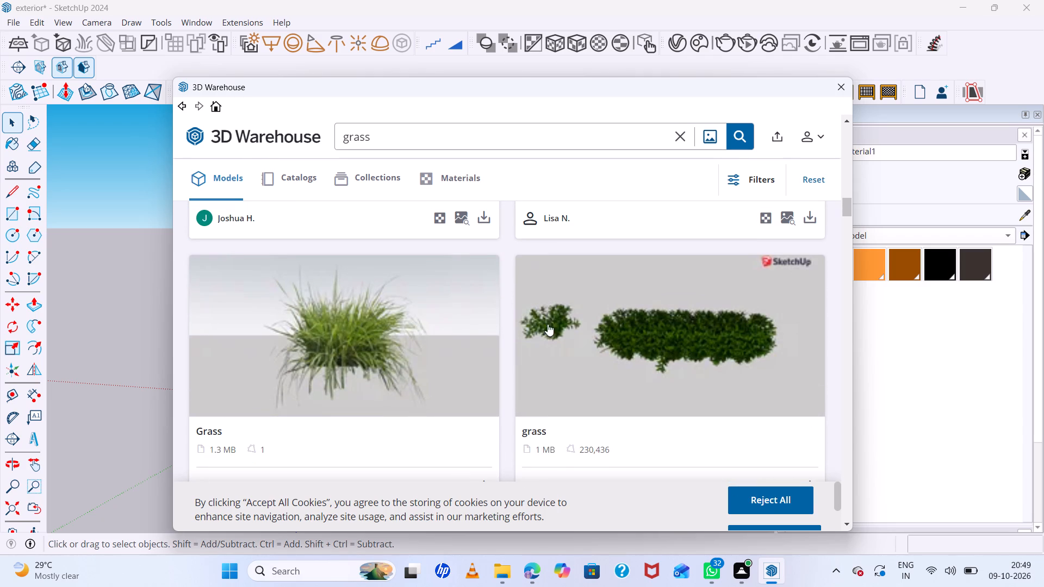
{"action": "scroll", "coordinate": [517, 322], "scroll_direction": "up", "scroll_amount": 10}
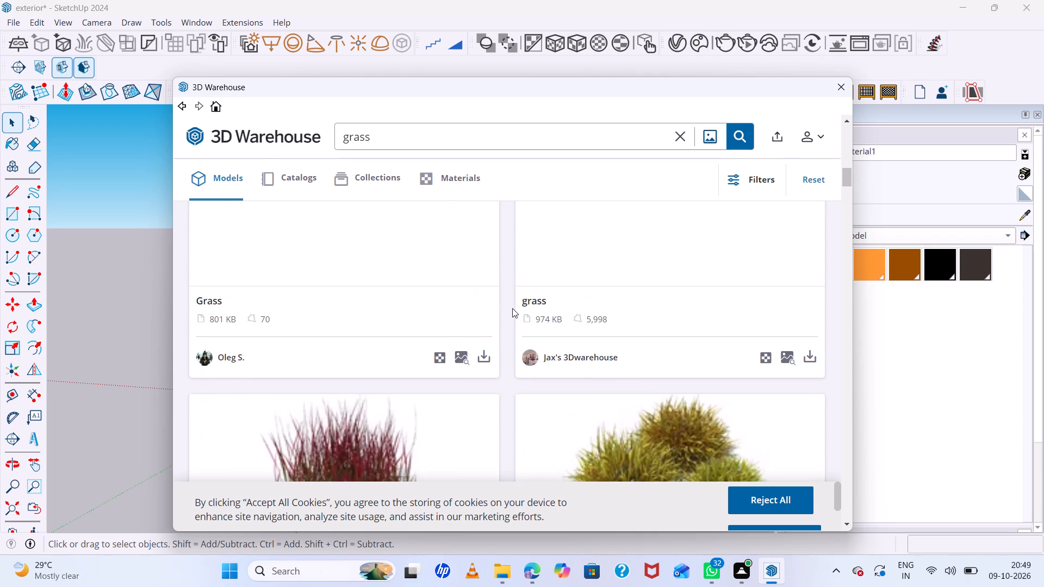
{"action": "scroll", "coordinate": [510, 303], "scroll_direction": "up", "scroll_amount": 6}
{"action": "scroll", "coordinate": [510, 303], "scroll_direction": "down", "scroll_amount": 2}
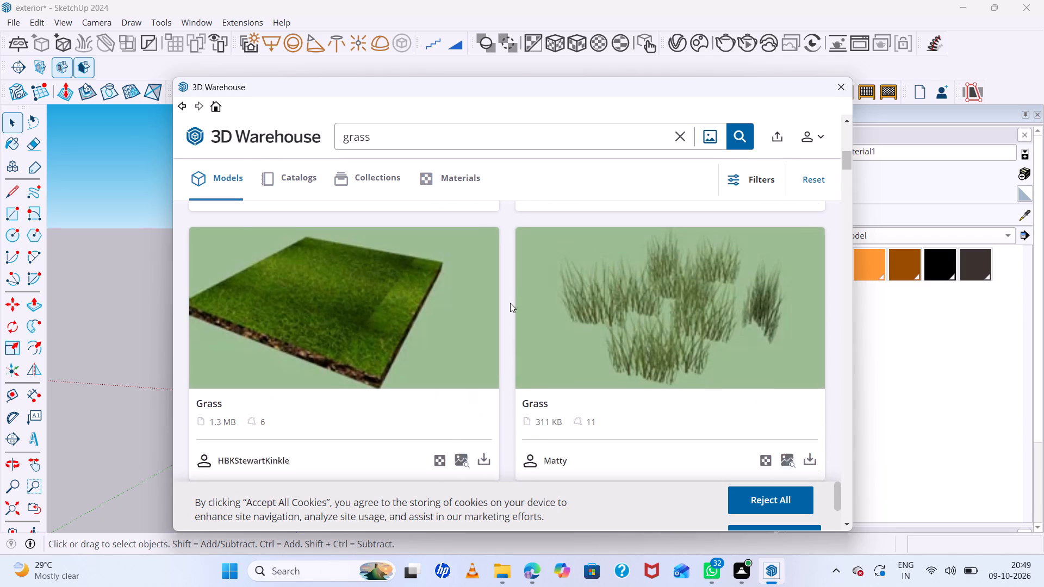
{"action": "scroll", "coordinate": [510, 303], "scroll_direction": "down", "scroll_amount": 4}
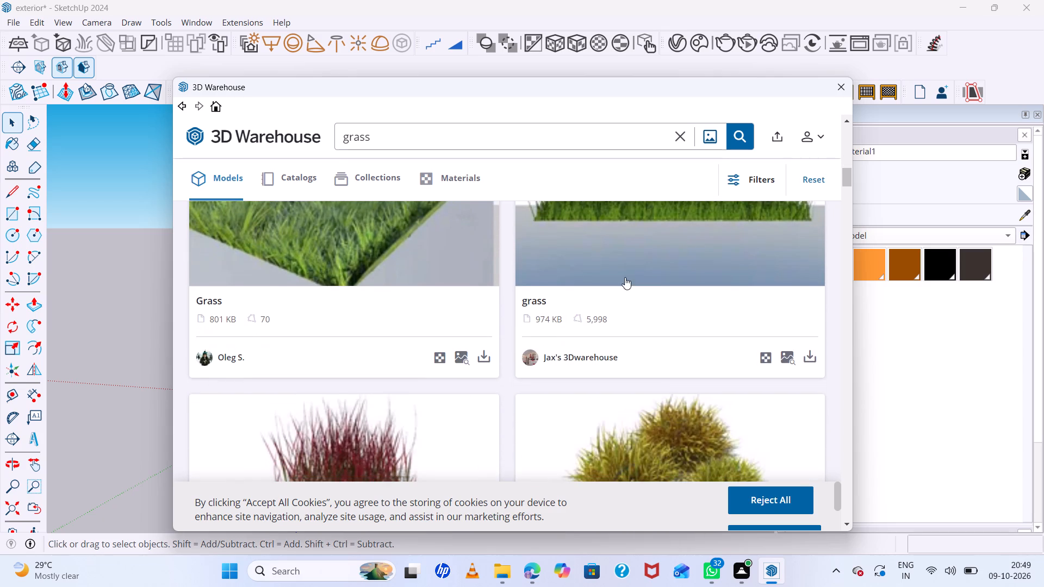
Download the grass model by Jax's 3Dwarehouse into the current file and place it on the ground before the front boundary wall.
{"action": "left_click", "coordinate": [611, 238]}
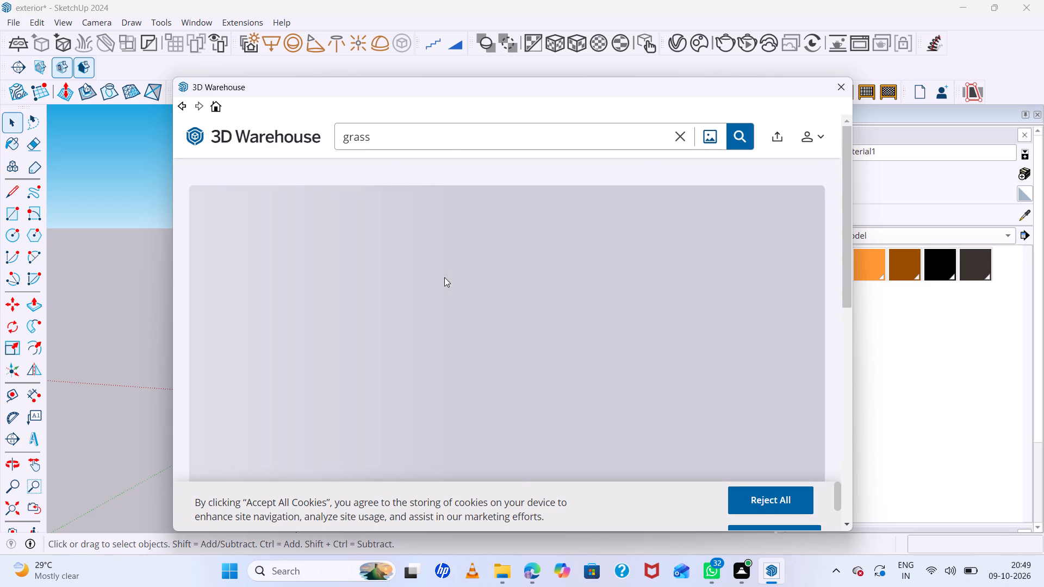
{"action": "scroll", "coordinate": [438, 280], "scroll_direction": "up", "scroll_amount": 1}
{"action": "scroll", "coordinate": [596, 334], "scroll_direction": "down", "scroll_amount": 4}
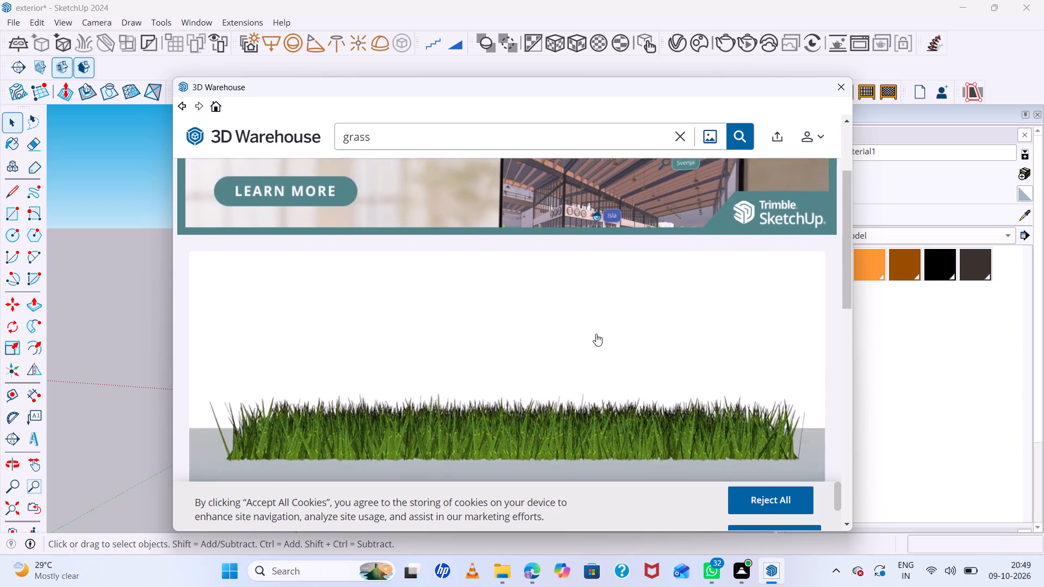
{"action": "scroll", "coordinate": [596, 334], "scroll_direction": "down", "scroll_amount": 1}
{"action": "scroll", "coordinate": [540, 292], "scroll_direction": "up", "scroll_amount": 5}
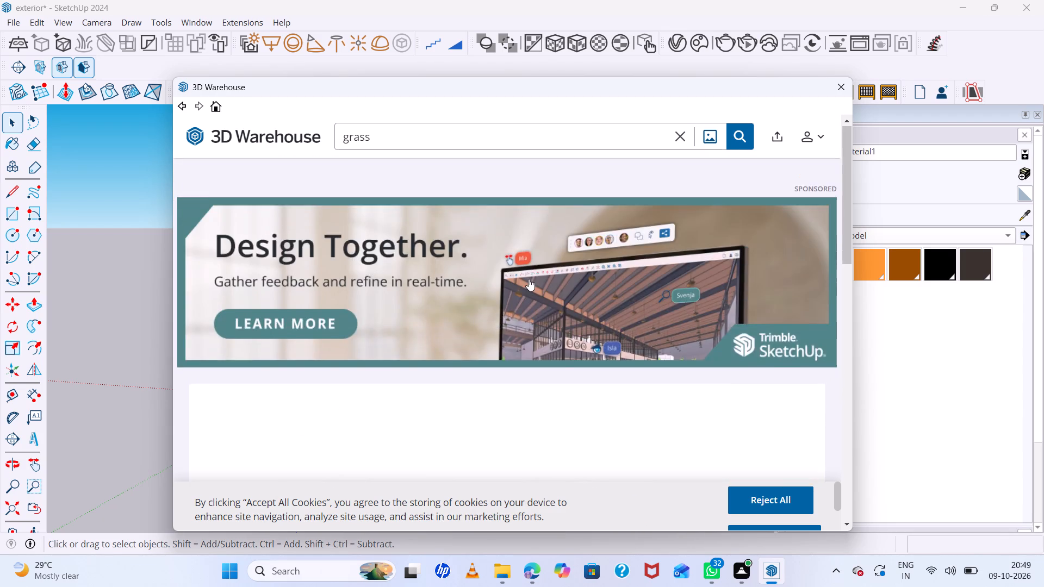
{"action": "scroll", "coordinate": [529, 279], "scroll_direction": "down", "scroll_amount": 6}
{"action": "scroll", "coordinate": [713, 391], "scroll_direction": "down", "scroll_amount": 3}
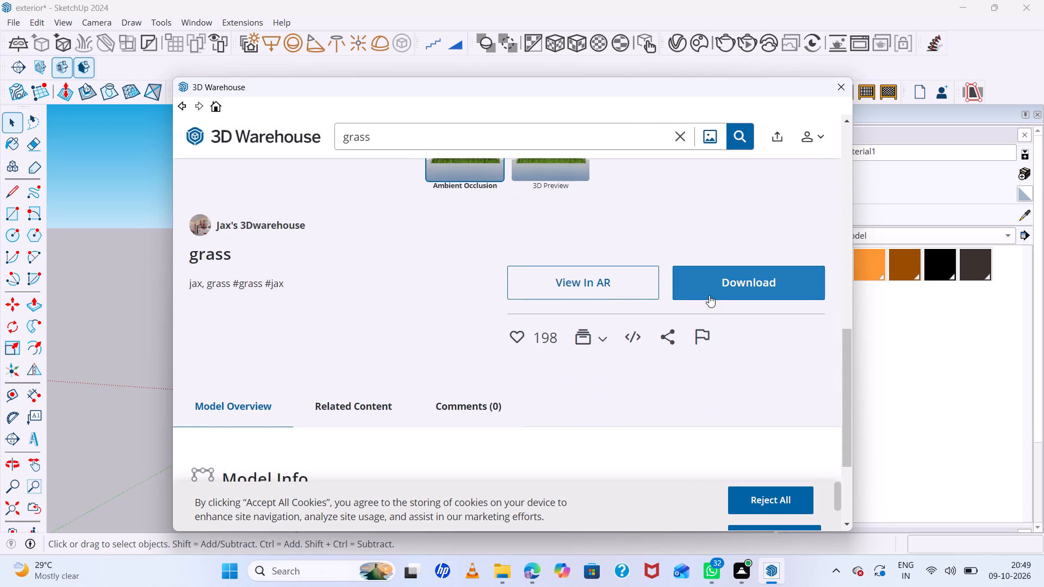
{"action": "left_click", "coordinate": [709, 293]}
{"action": "left_click", "coordinate": [465, 321]}
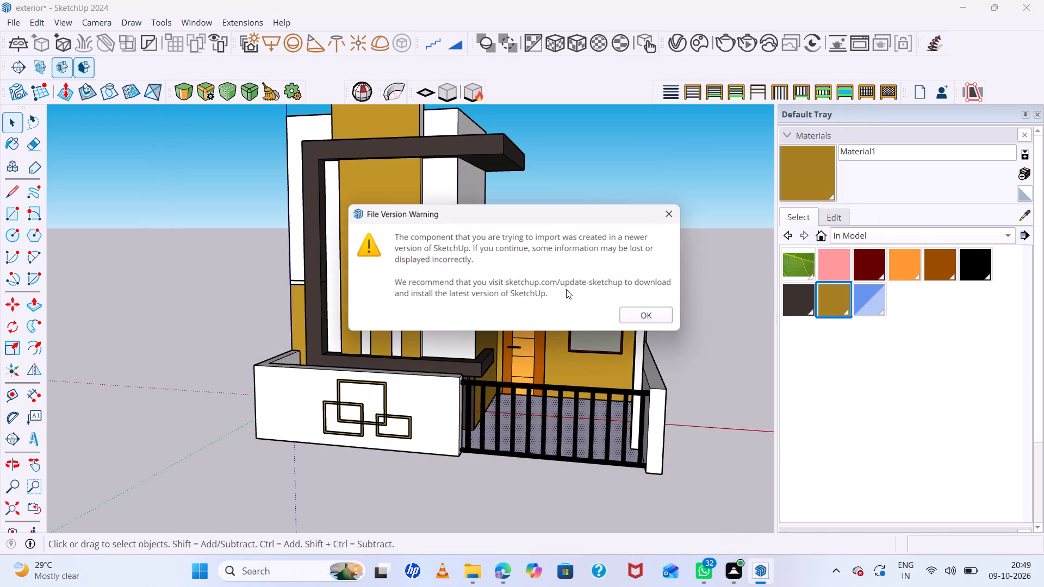
{"action": "left_click", "coordinate": [658, 316]}
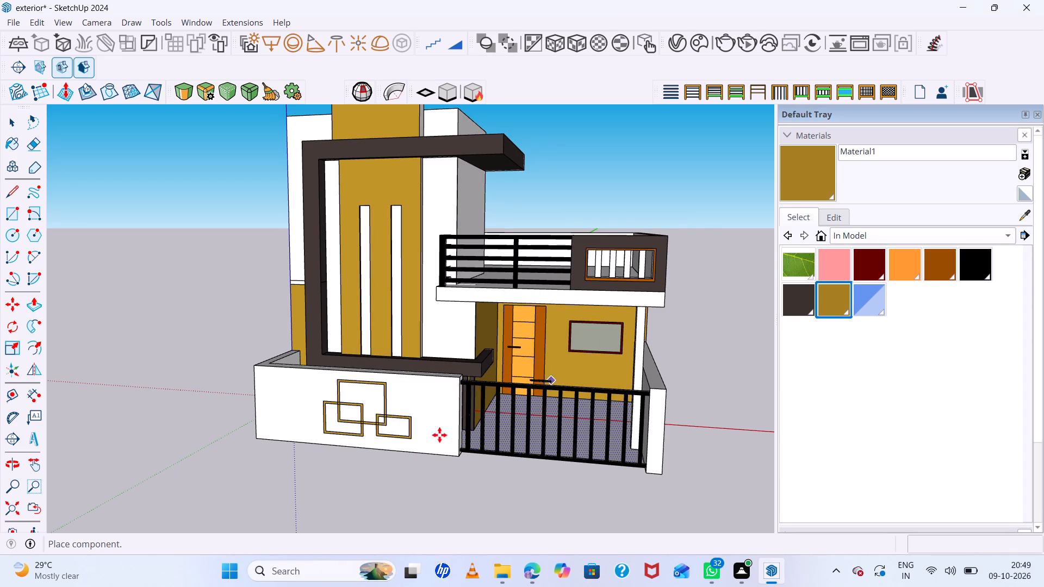
{"action": "left_click", "coordinate": [358, 475]}
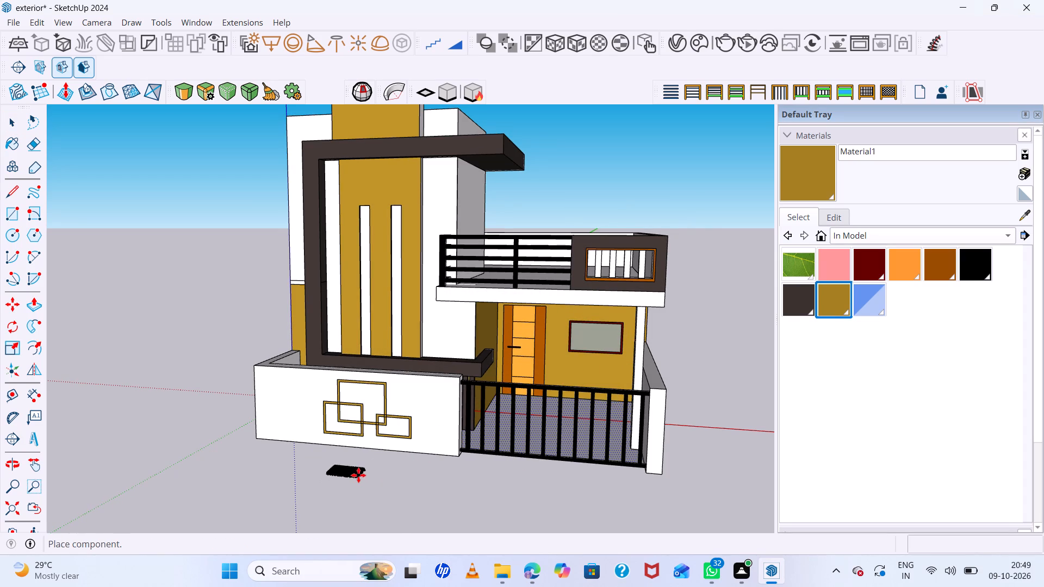
Examine the placed grass patch up close in front of the boundary wall with the overlapping rectangles.
{"action": "scroll", "coordinate": [351, 476], "scroll_direction": "up", "scroll_amount": 20}
{"action": "scroll", "coordinate": [351, 476], "scroll_direction": "up", "scroll_amount": 7}
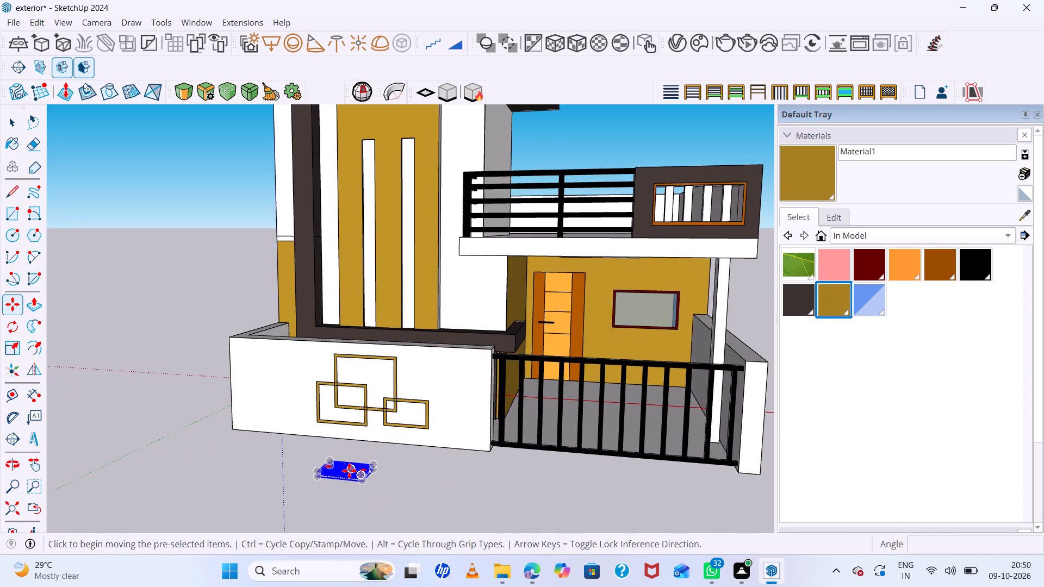
{"action": "scroll", "coordinate": [349, 471], "scroll_direction": "up", "scroll_amount": 19}
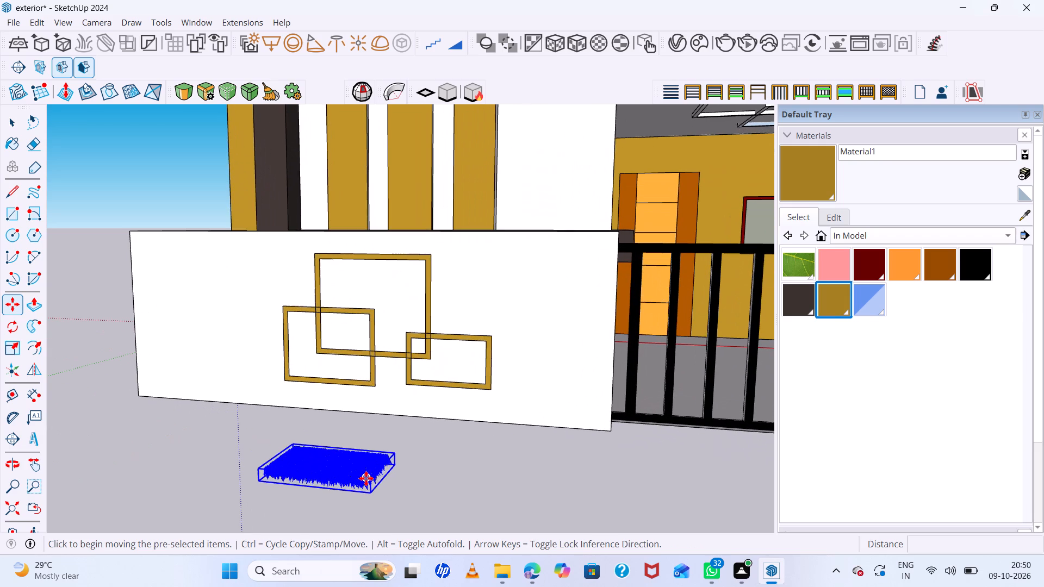
{"action": "scroll", "coordinate": [366, 478], "scroll_direction": "up", "scroll_amount": 8}
{"action": "middle_click_drag", "start_coordinate": [366, 478], "coordinate": [376, 497]}
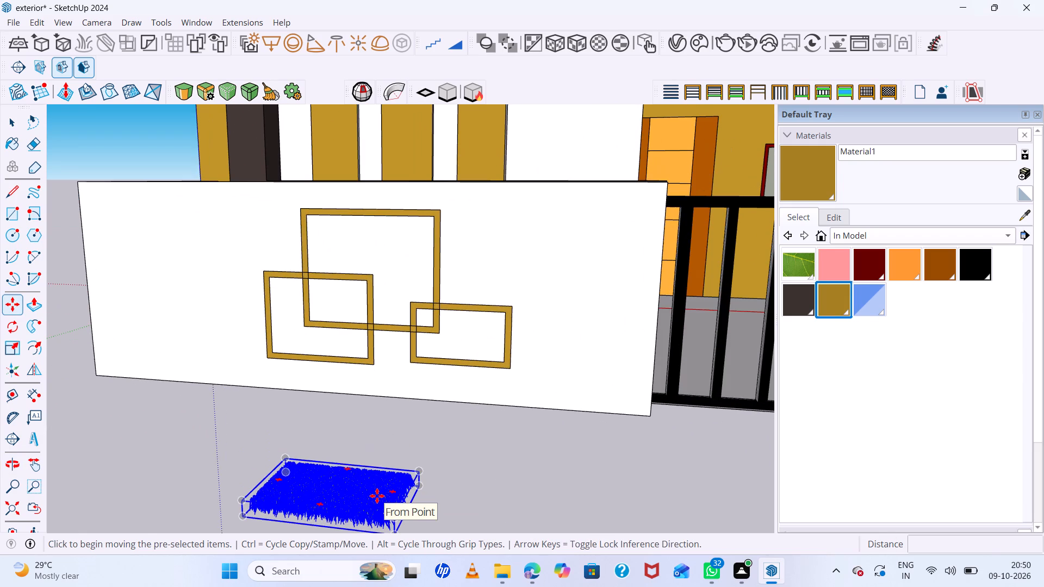